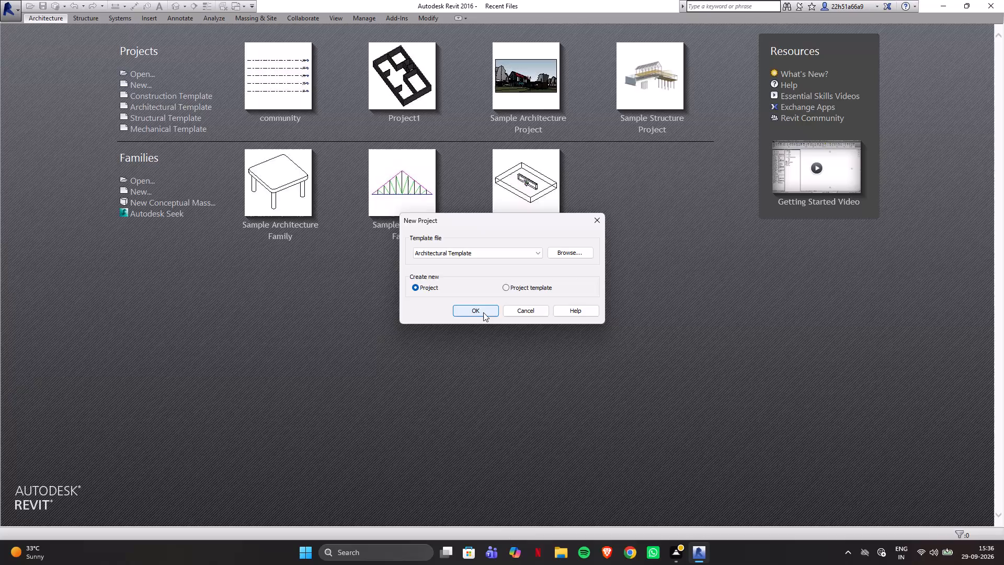
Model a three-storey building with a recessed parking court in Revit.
Create a new project from the Architectural Template.
left_click(483, 312)
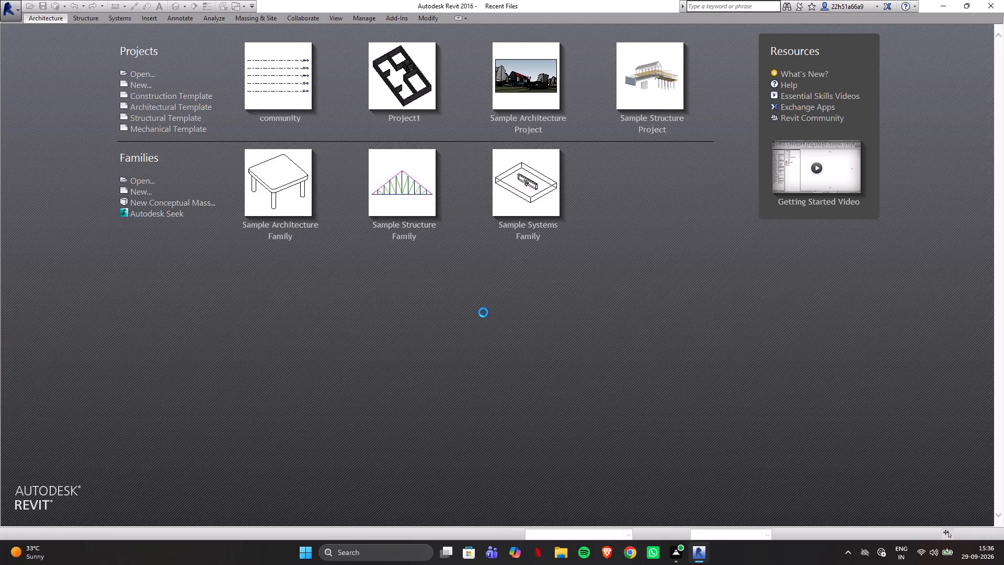
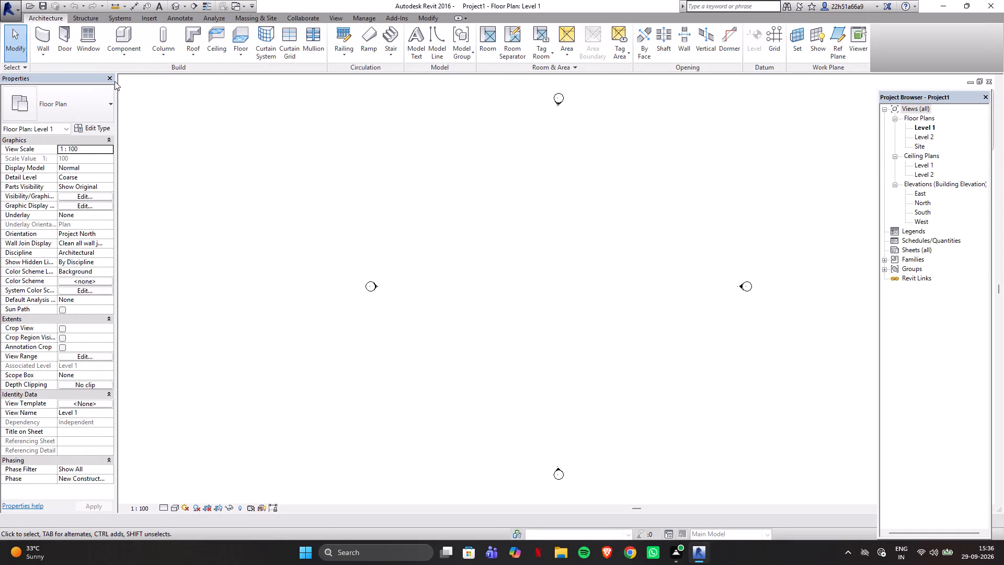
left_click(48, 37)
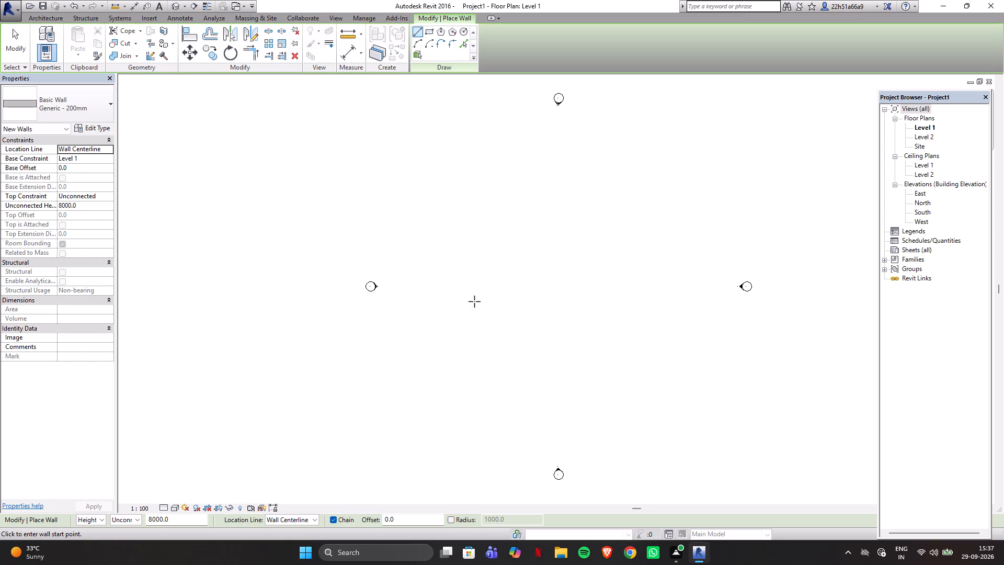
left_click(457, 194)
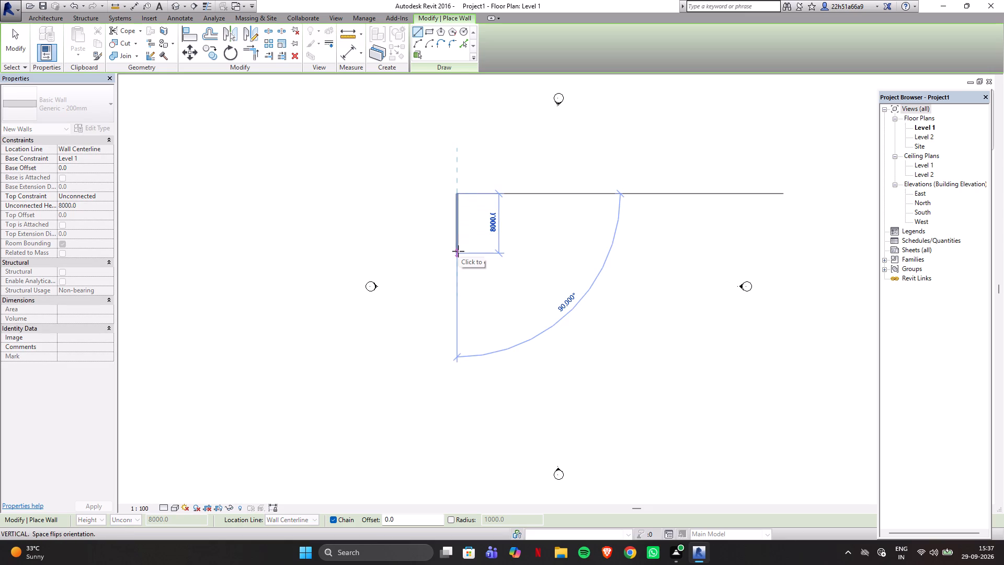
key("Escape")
Set the project's length units to feet and fractional inches.
type("UN")
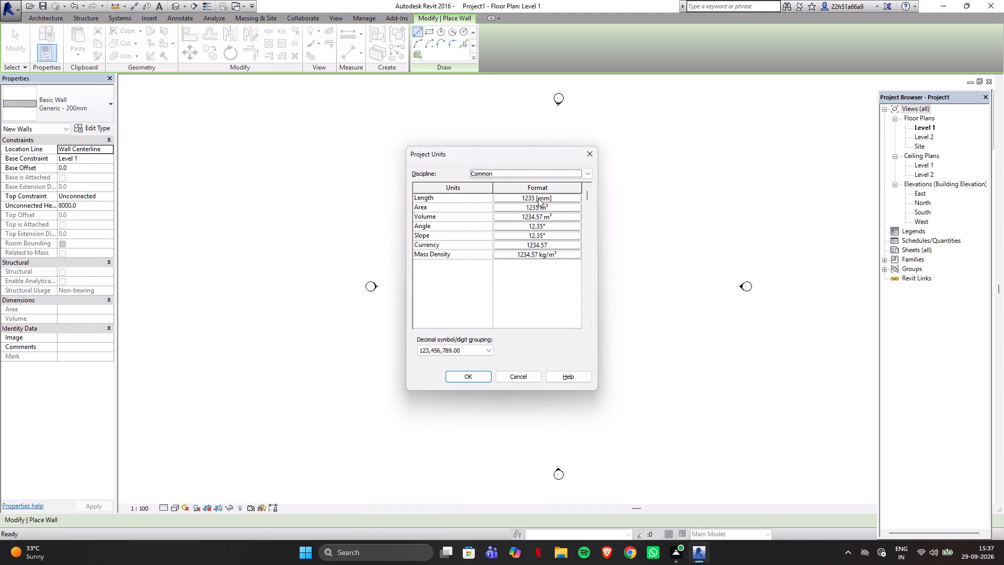
left_click(587, 175)
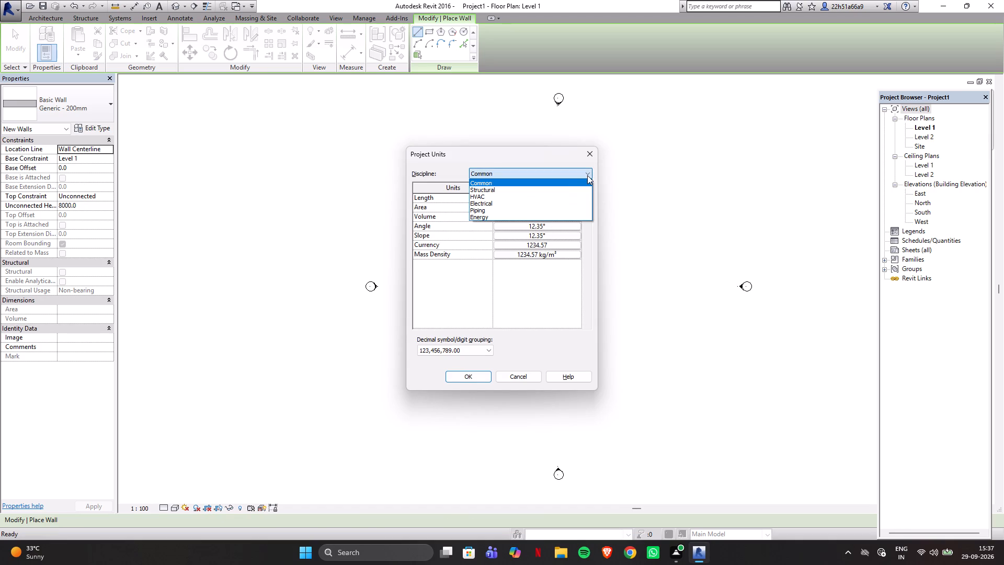
left_click(587, 175)
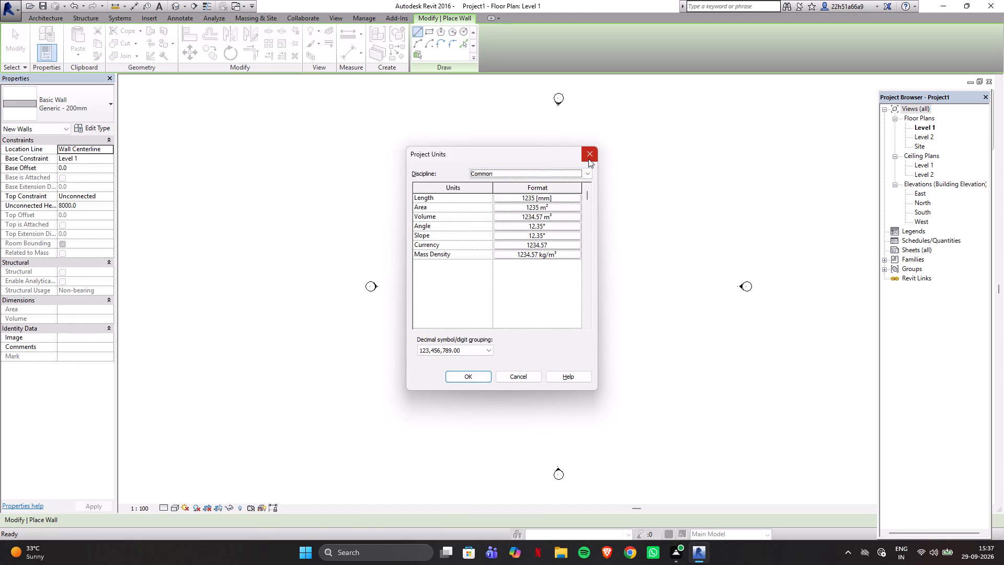
left_click(546, 200)
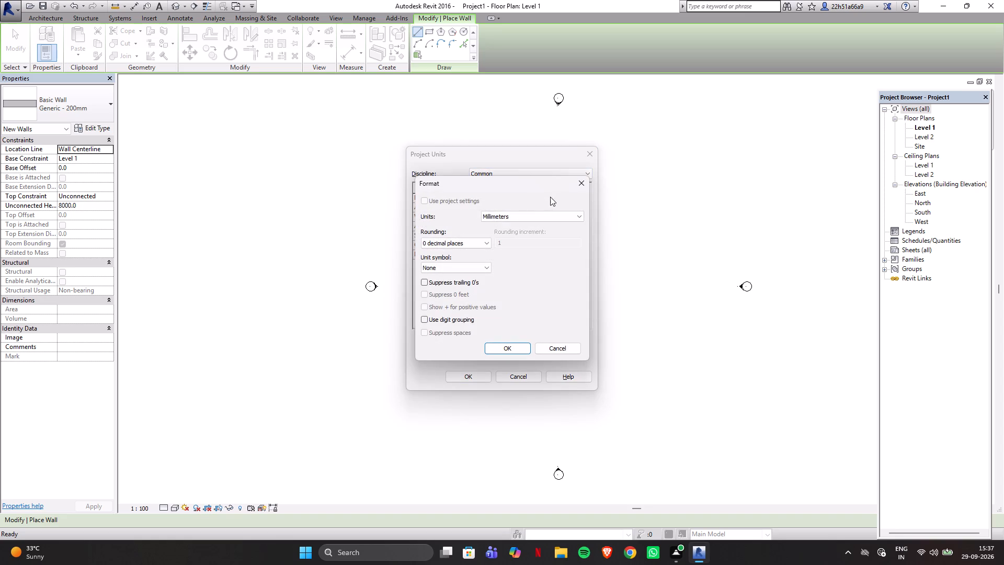
left_click(537, 214)
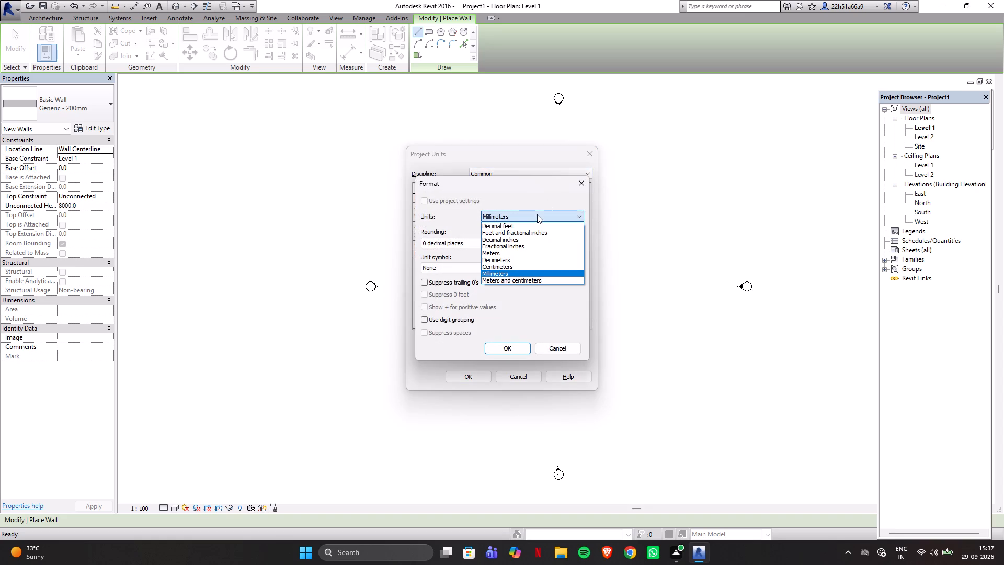
left_click(537, 214)
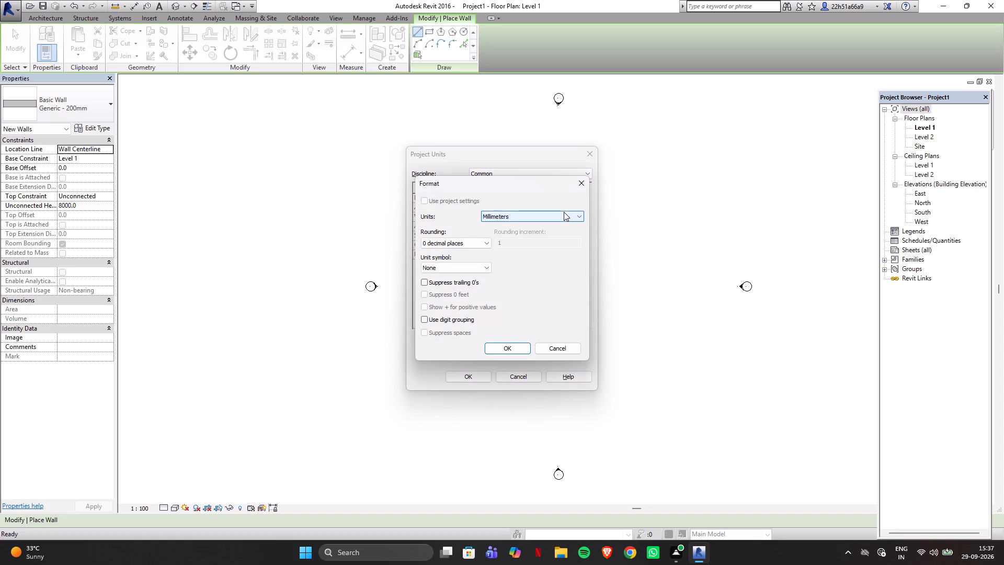
left_click(564, 212)
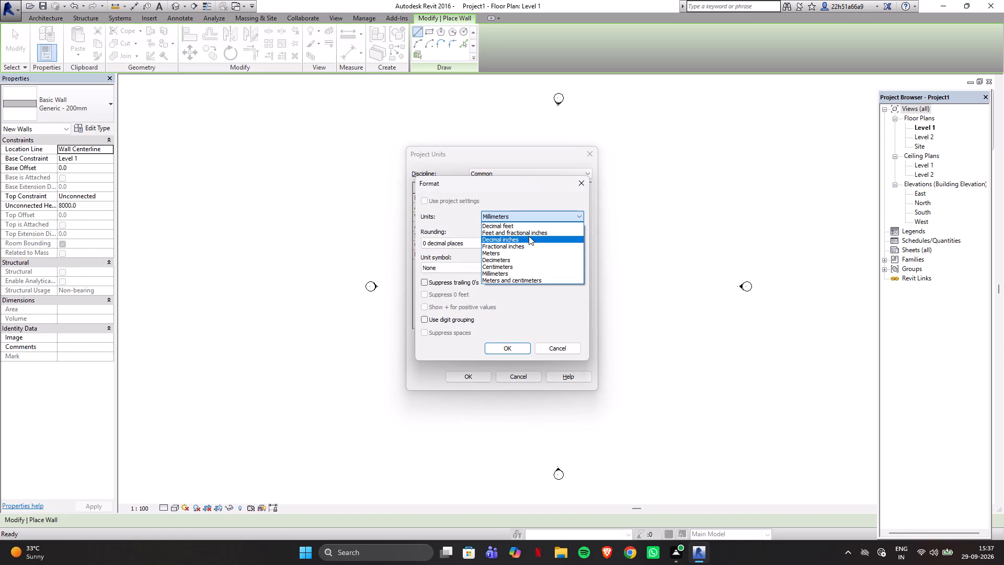
left_click(531, 233)
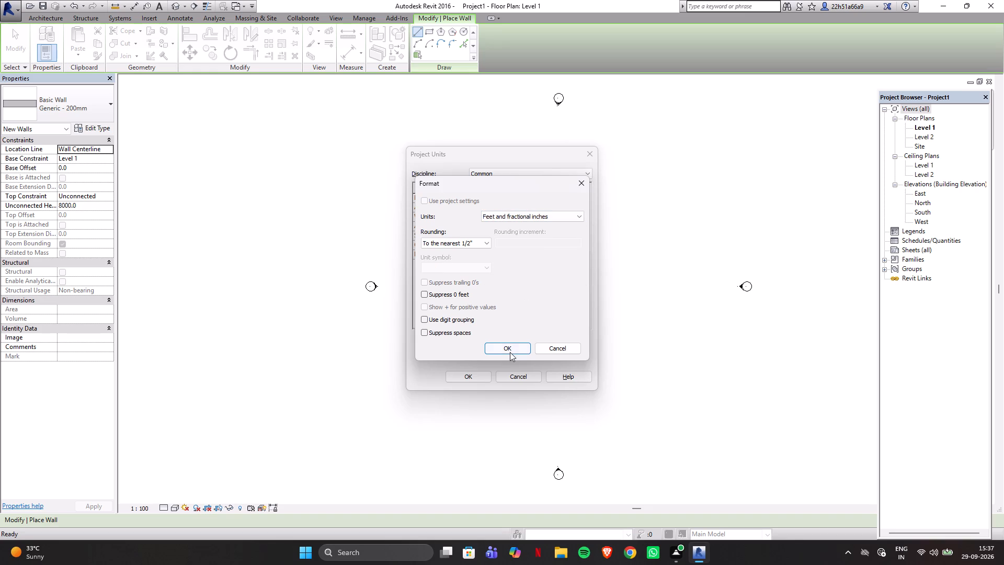
left_click(510, 352)
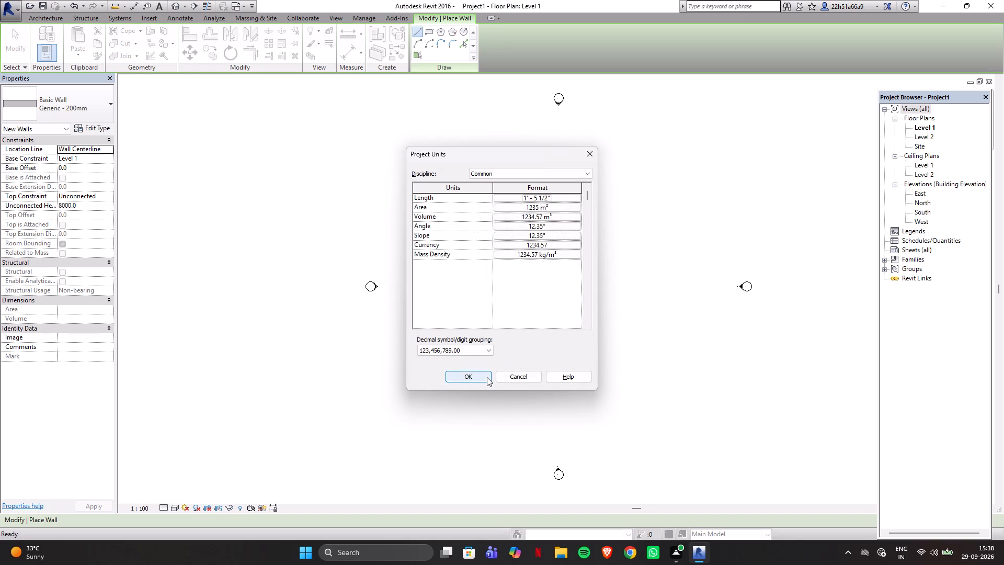
left_click(487, 377)
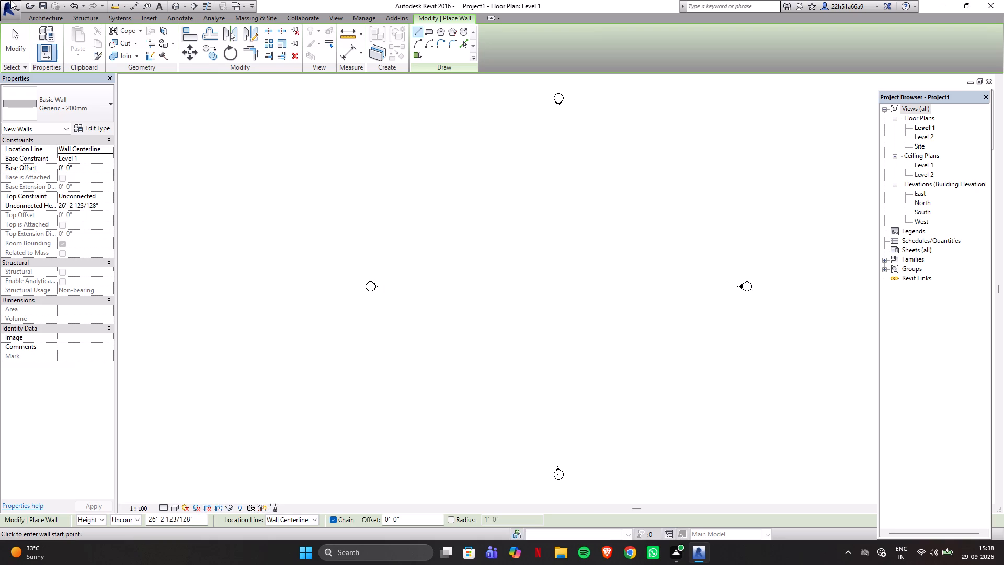
Draw the west exterior wall on Level 1 southward as a 30' segment continued by a 15' segment, using Generic - 200mm.
left_click(158, 20)
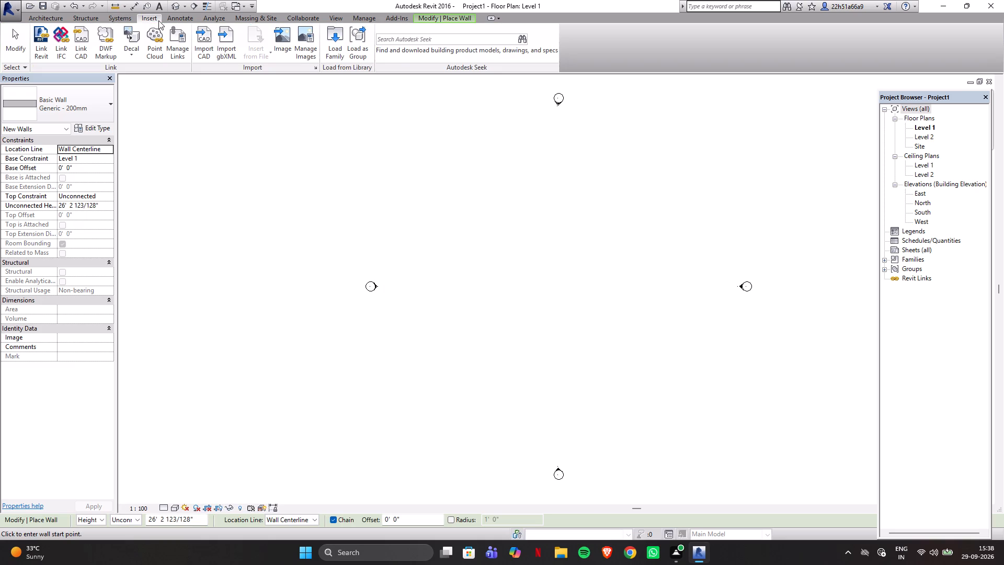
left_click(364, 15)
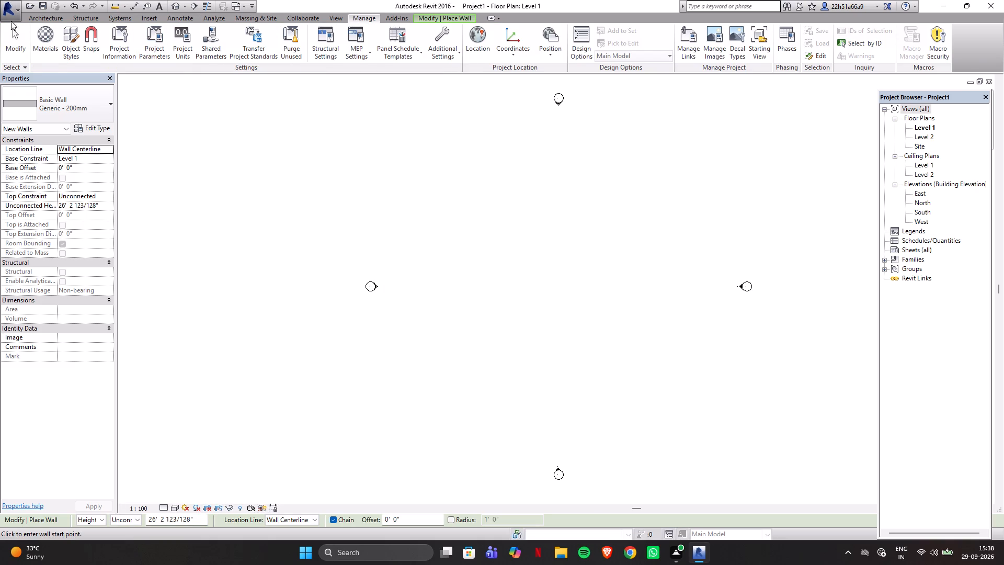
left_click(33, 16)
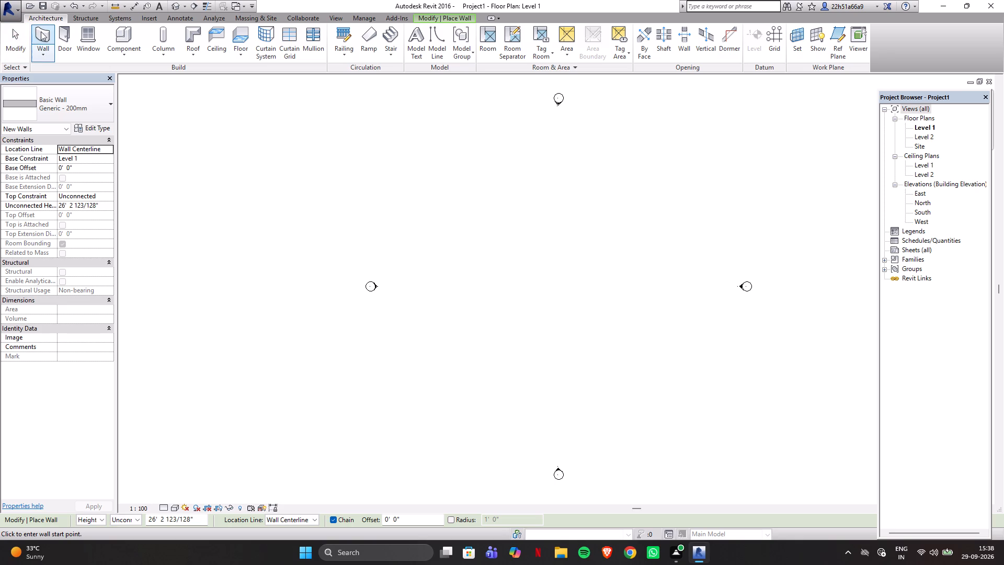
left_click(43, 32)
left_click(494, 212)
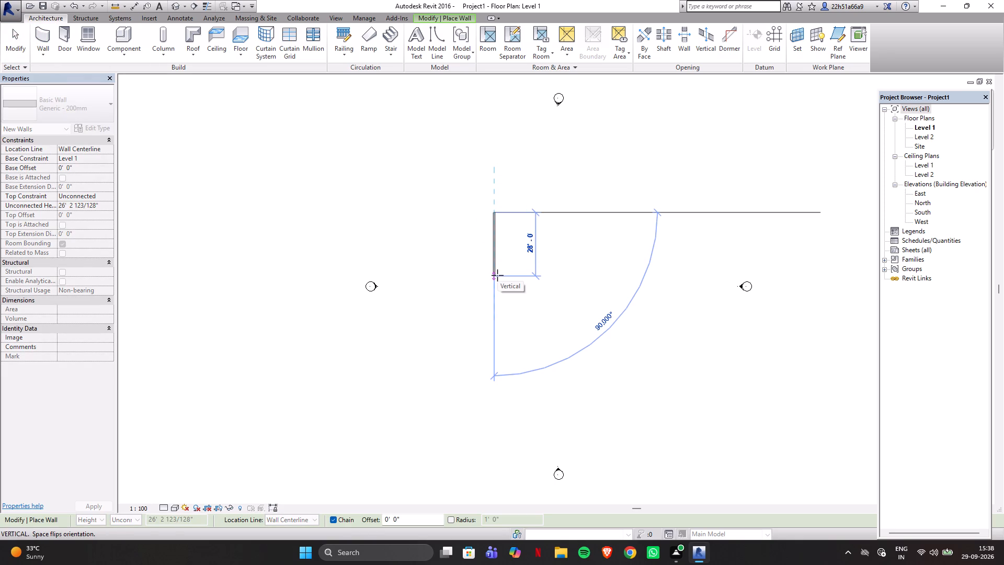
type("30'")
key("Return")
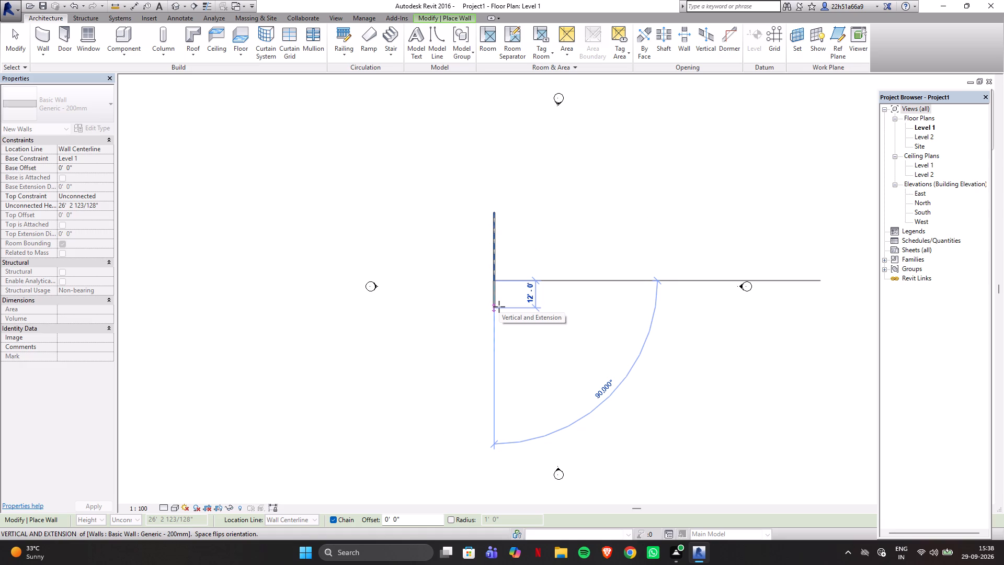
type("15")
key("Return")
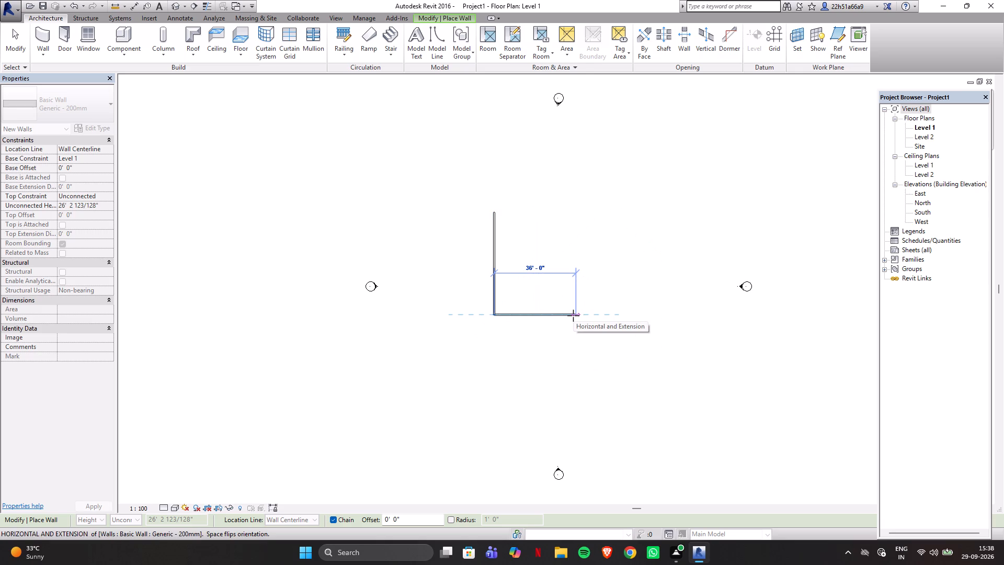
Continue the wall chain with three 30' segments running east, south and east to form the stepped side.
type("30")
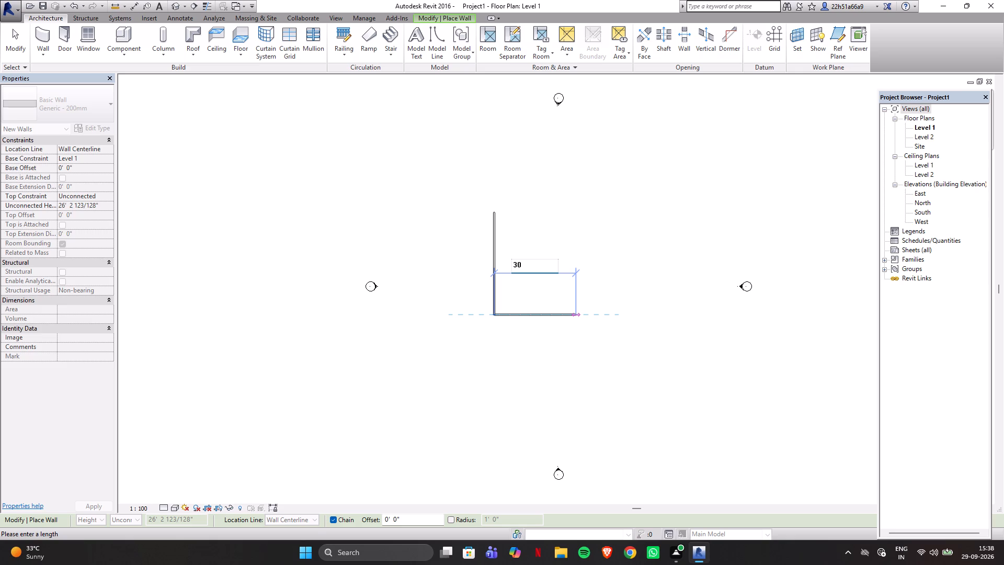
key("Return")
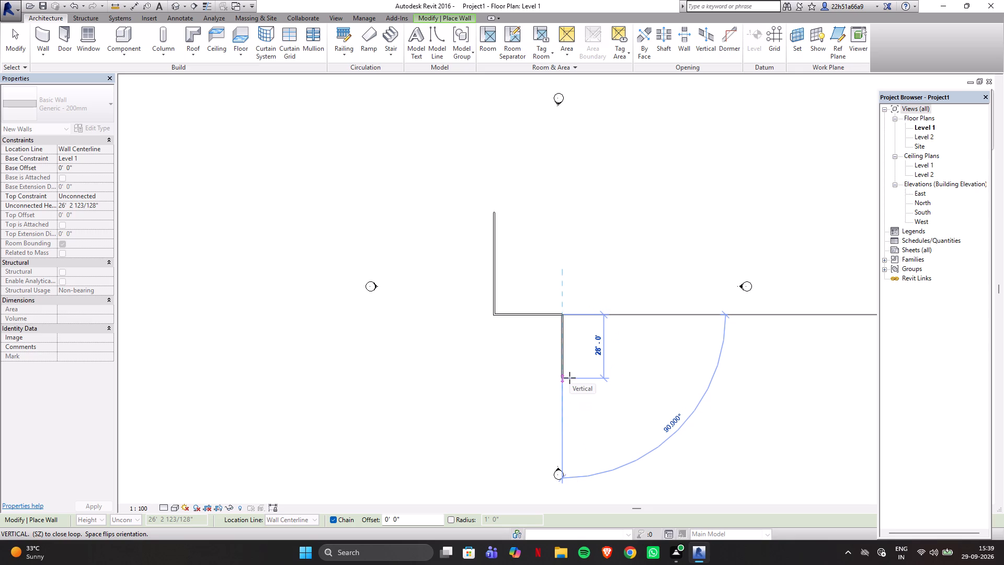
type("30")
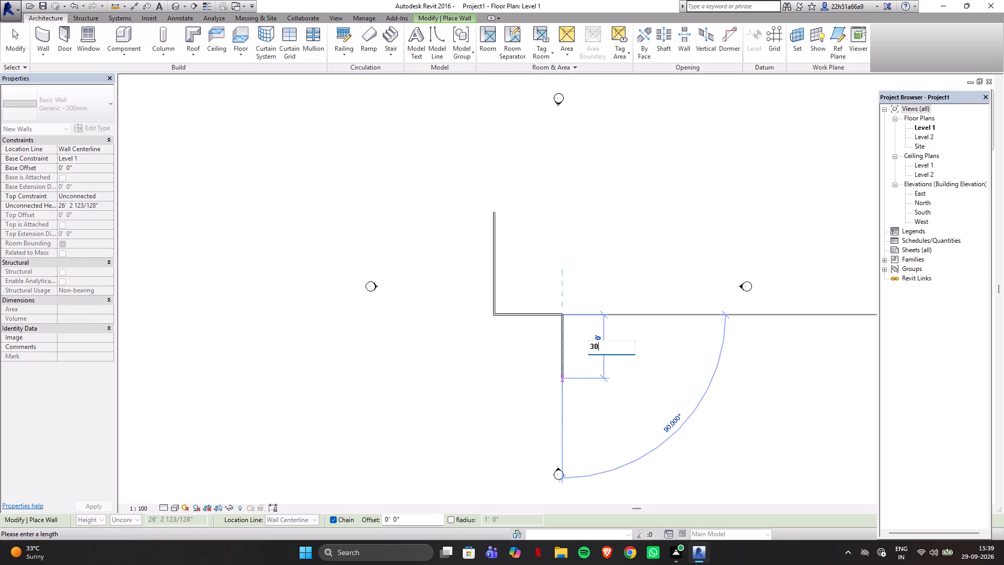
key("Return")
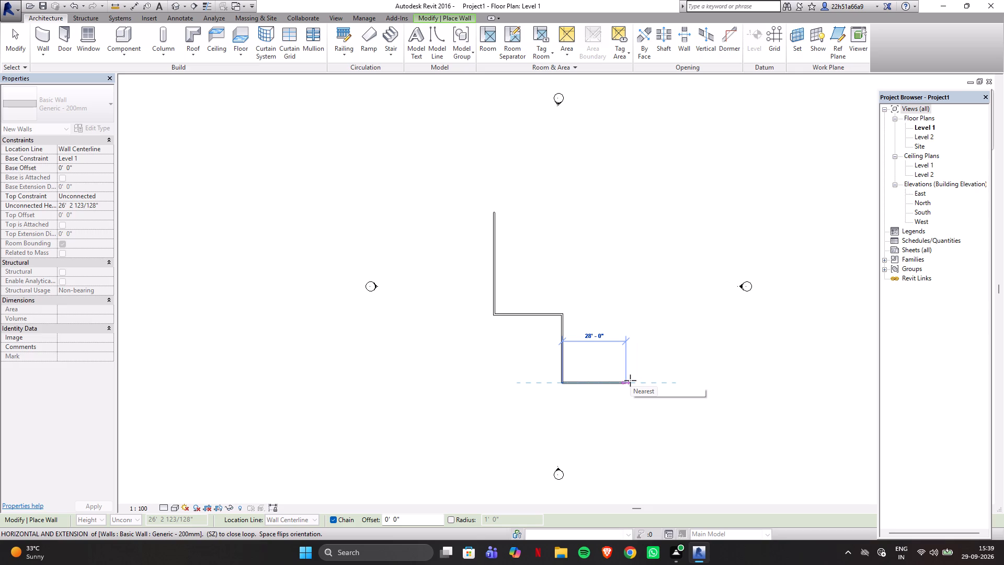
type("30")
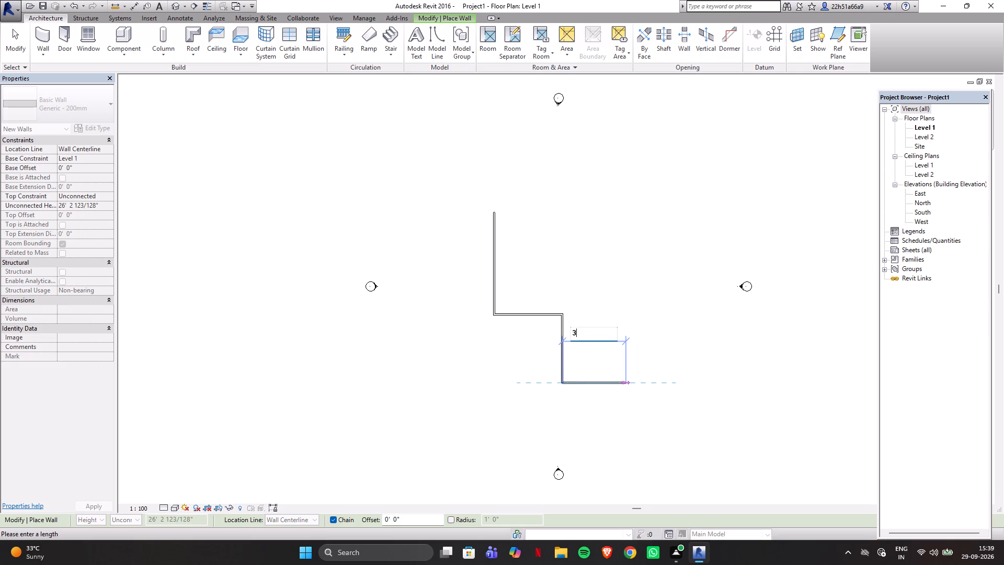
key("apostrophe")
key("Return")
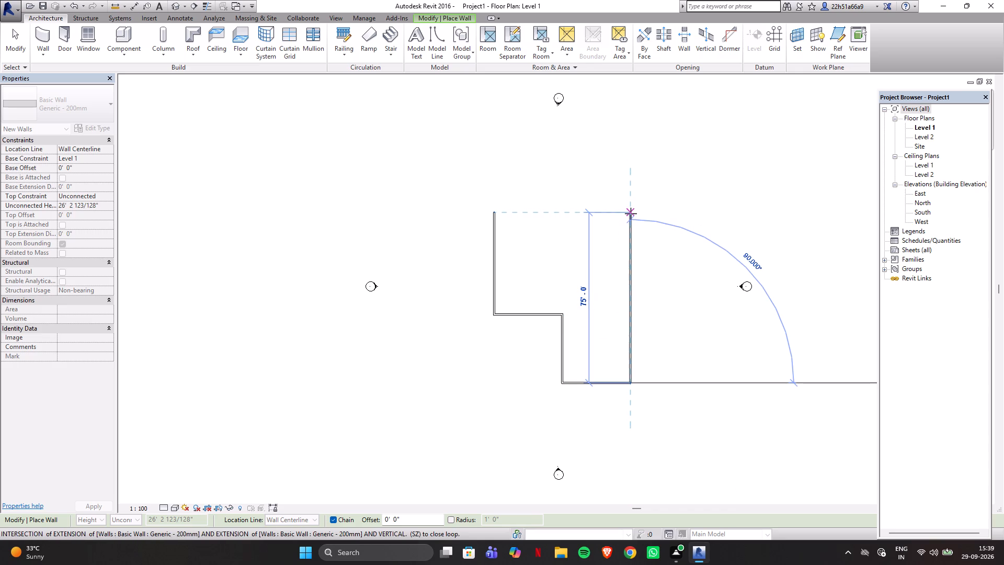
Close the wall loop with an east wall about 75' long running north and a north wall back to the chain's starting point.
left_click(634, 217)
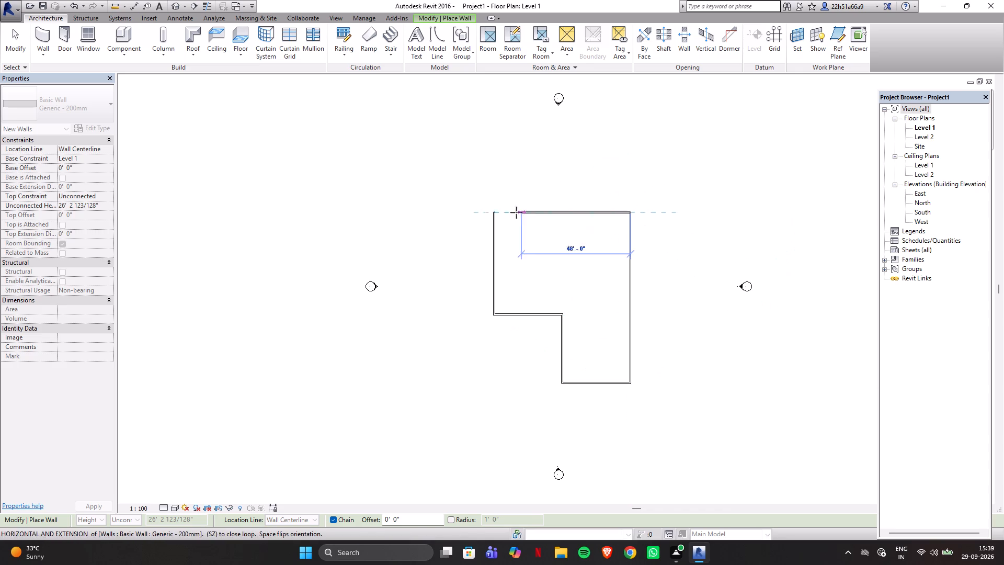
left_click(495, 212)
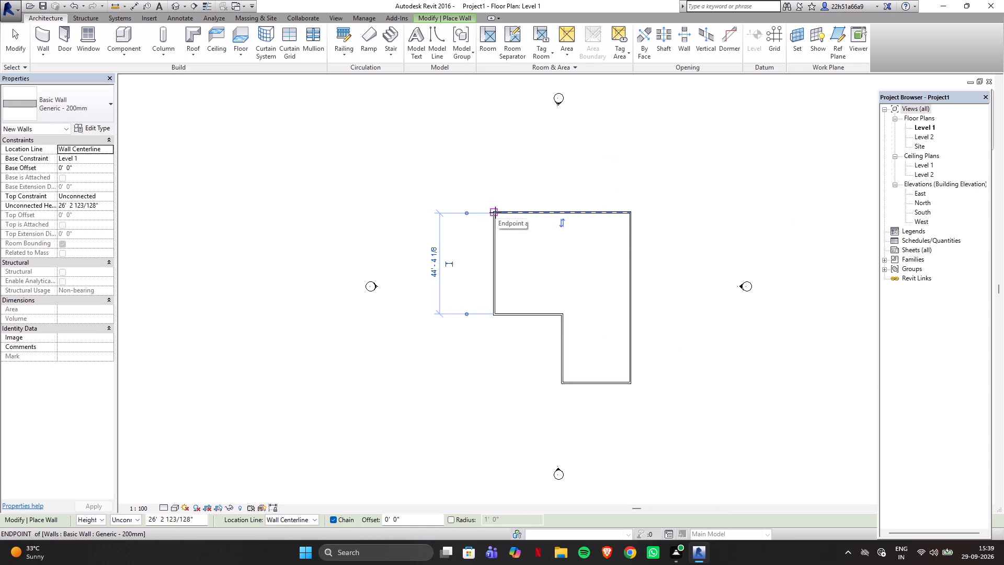
key("Escape")
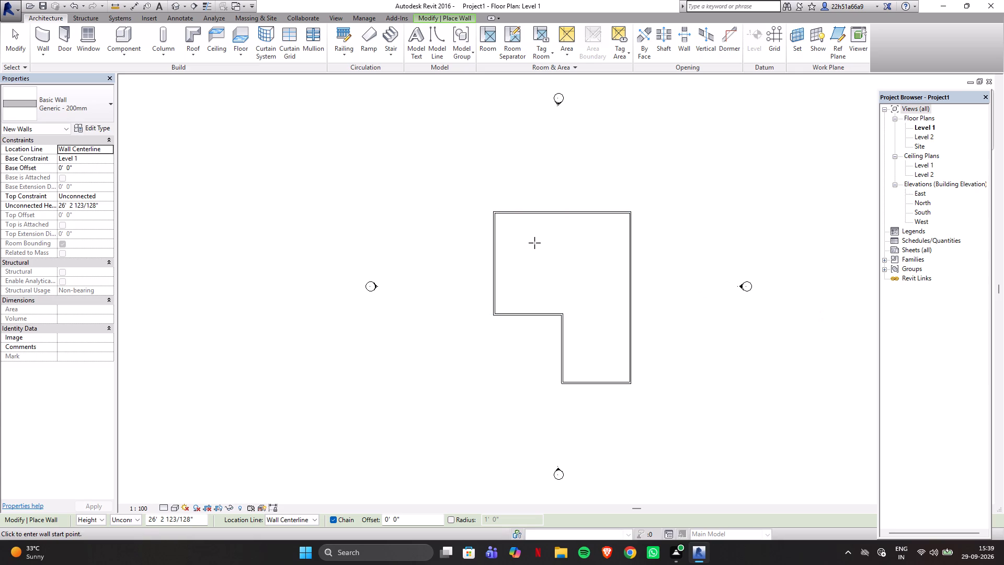
key("Escape")
Create a rectangular Generic 150mm floor on Level 1, about 60' 8" by 75' 8", spanning the walls' overall outer extents.
left_click(240, 41)
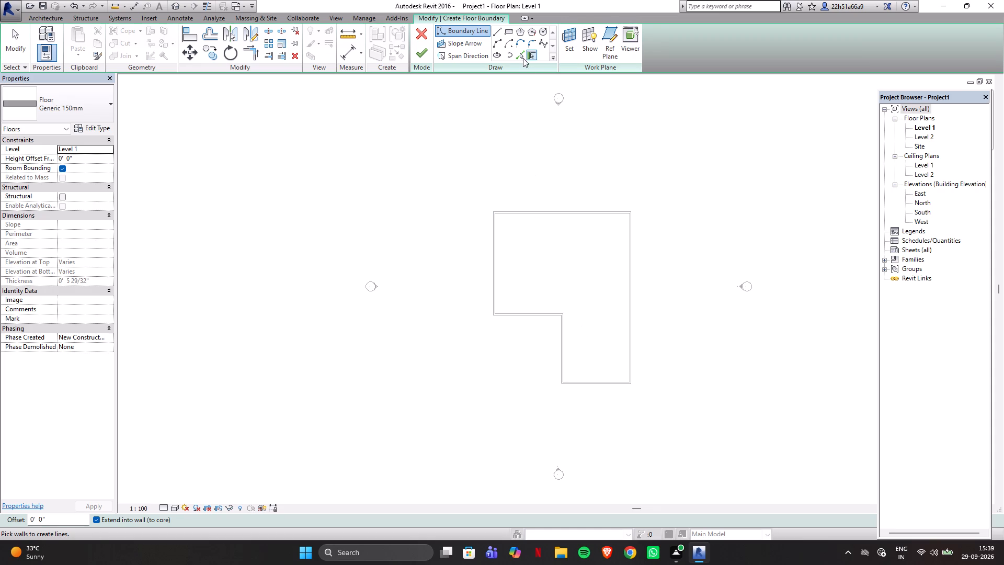
left_click(511, 35)
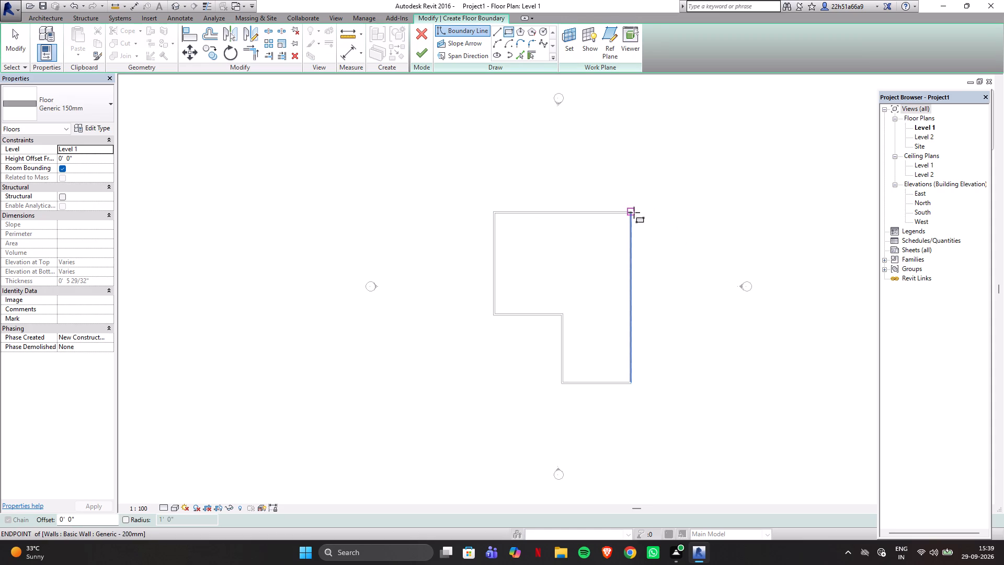
scroll(629, 211, "up", 3)
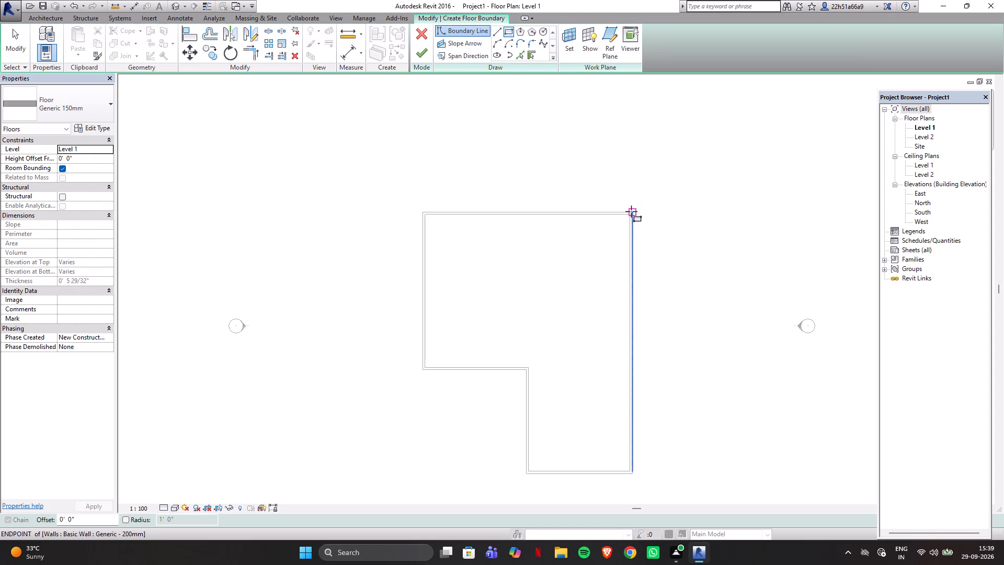
left_click(631, 211)
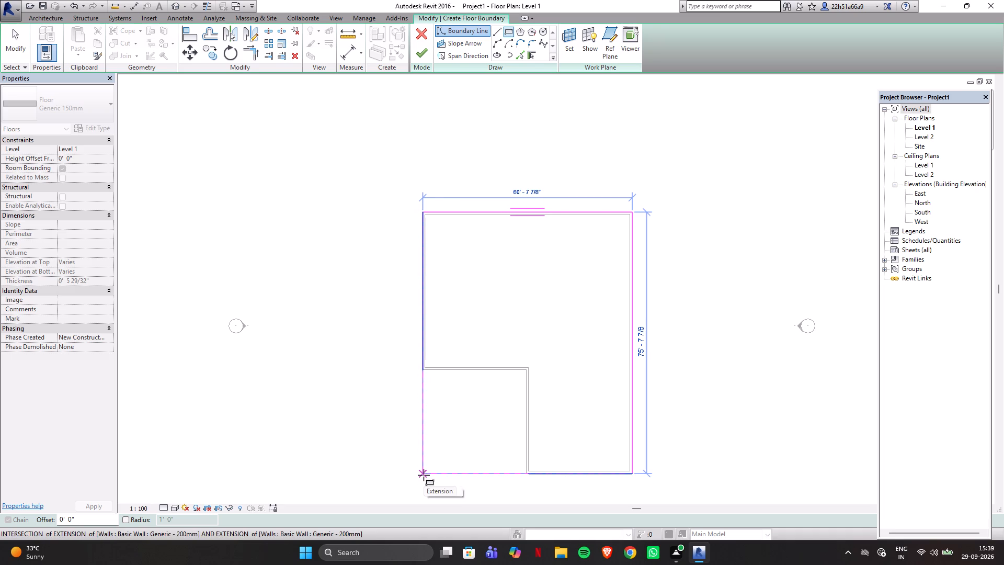
left_click(424, 475)
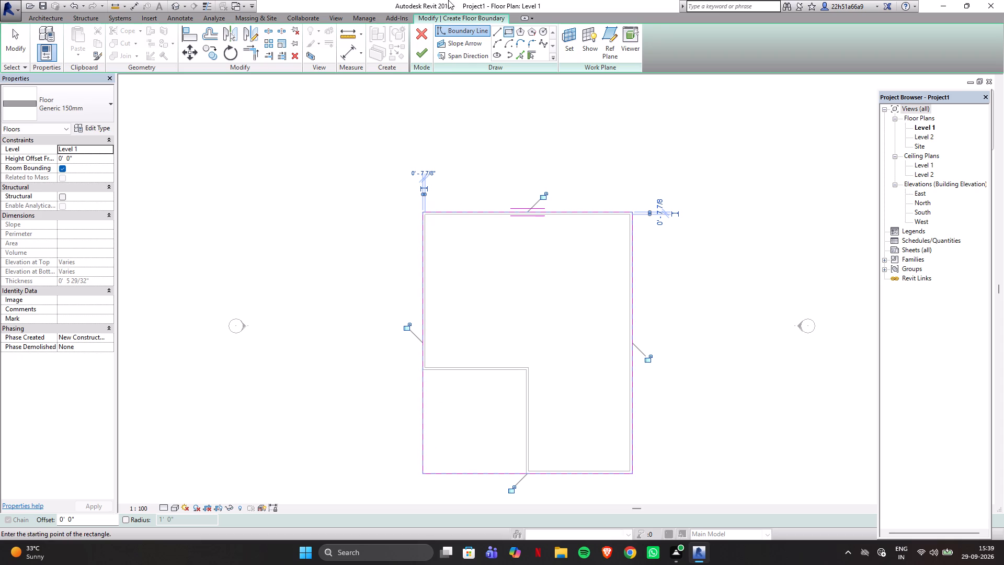
left_click(429, 55)
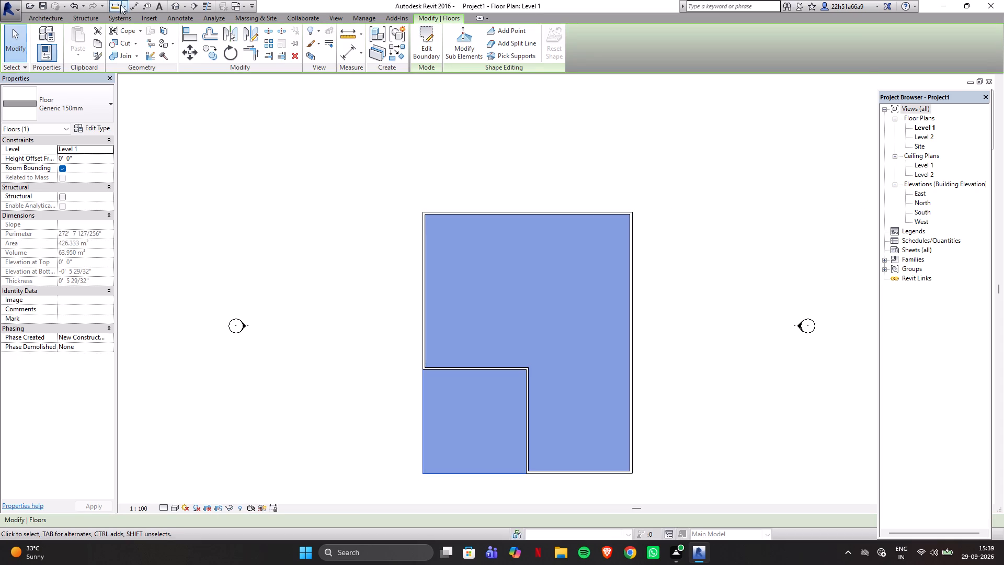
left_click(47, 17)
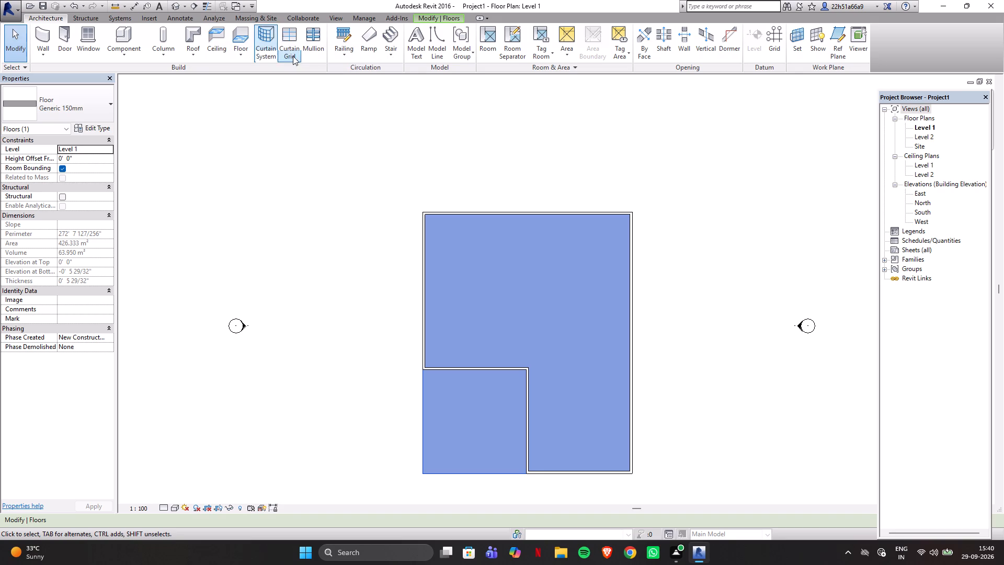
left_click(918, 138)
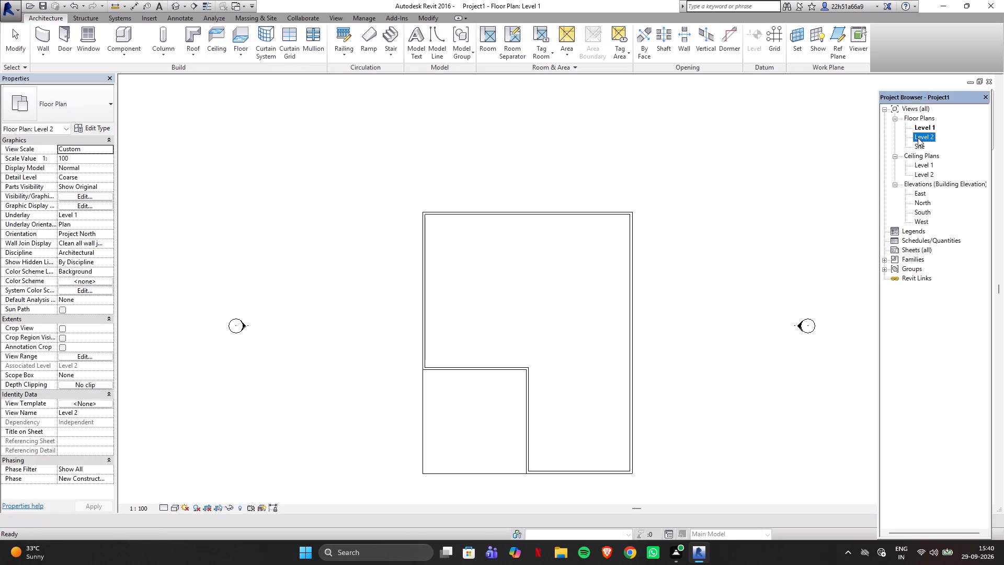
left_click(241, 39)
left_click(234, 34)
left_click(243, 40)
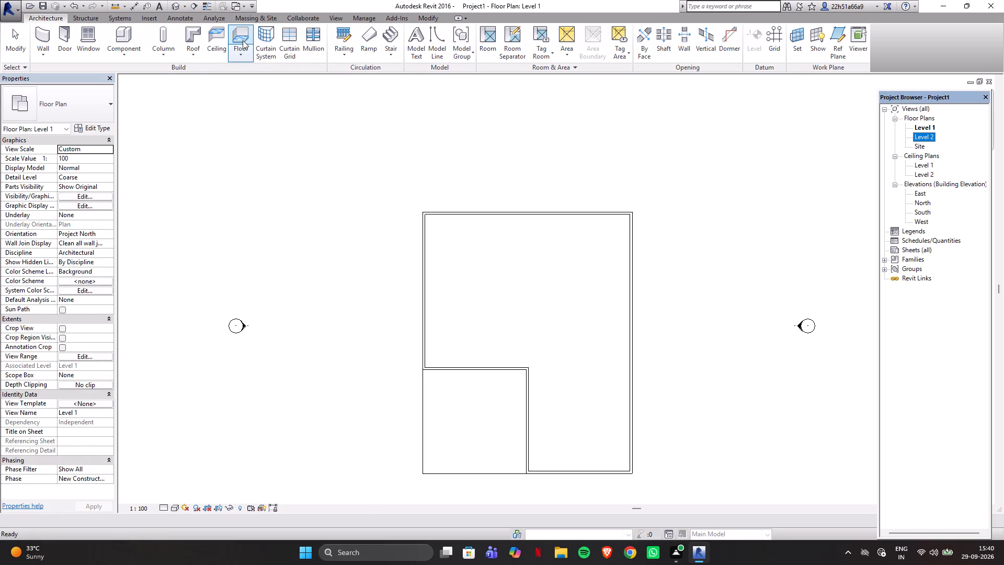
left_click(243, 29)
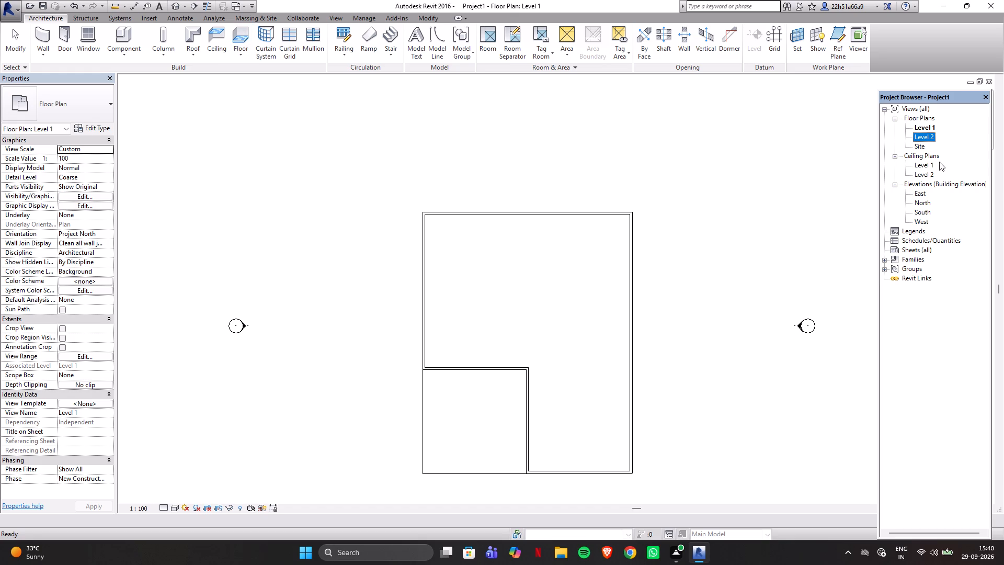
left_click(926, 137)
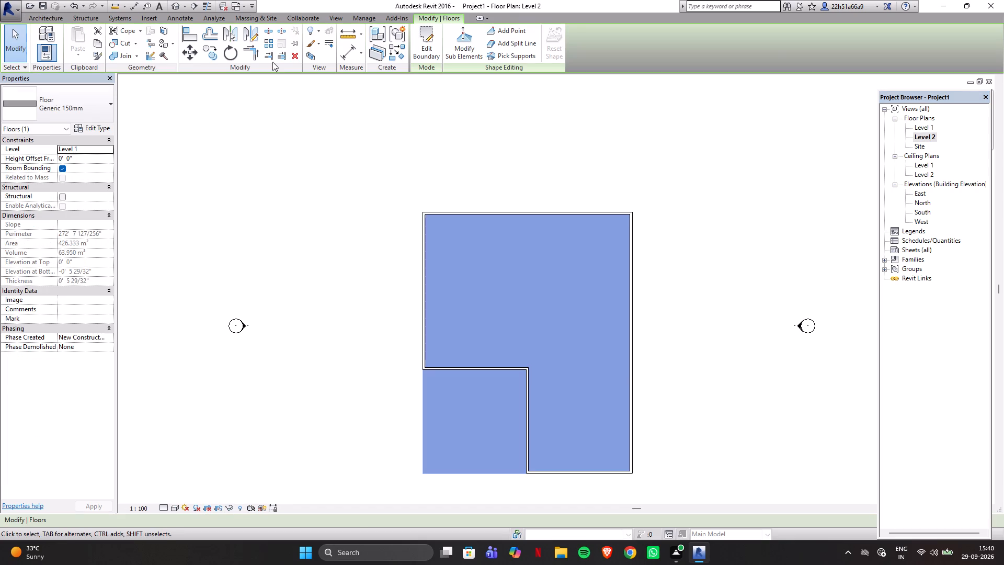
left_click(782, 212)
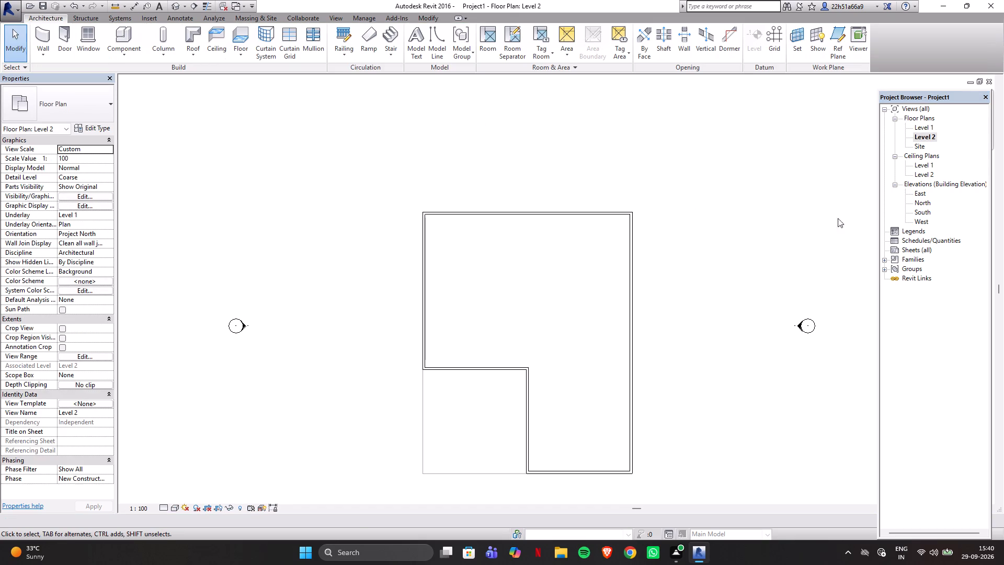
In the East elevation, set the elevation of Level 2 to 10'.
double_click(921, 193)
scroll(694, 226, "down", 4)
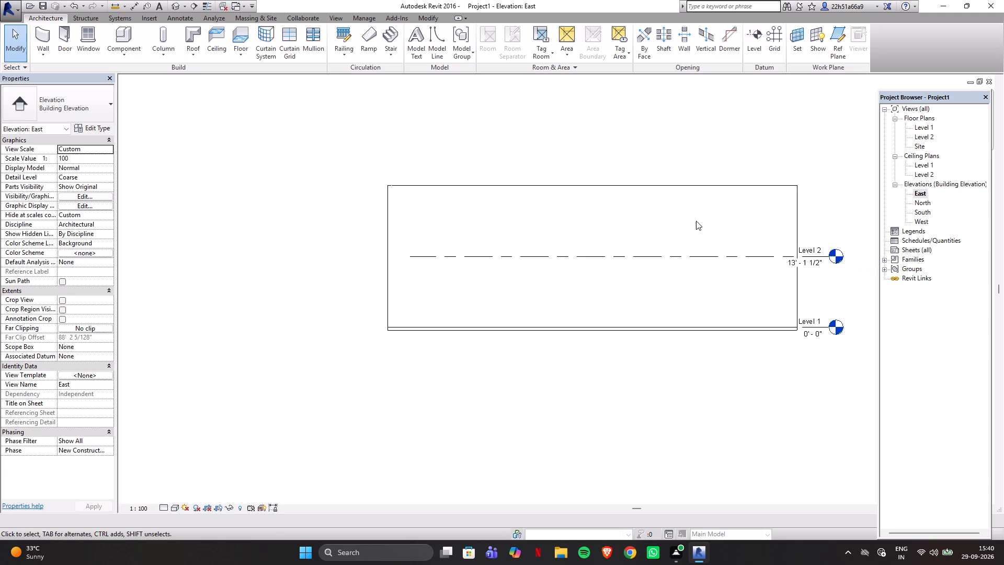
scroll(701, 222, "down", 2)
scroll(809, 264, "up", 2)
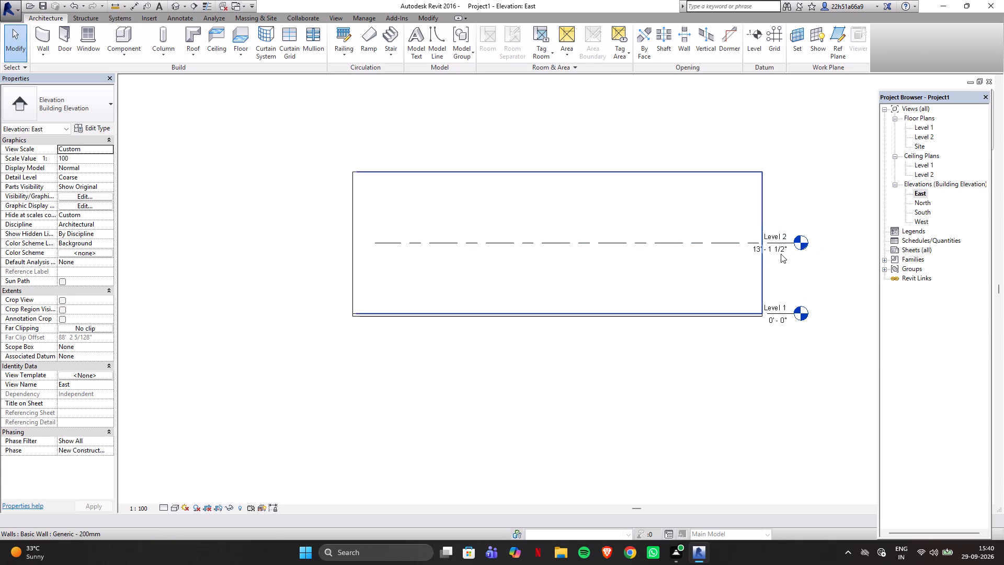
double_click(781, 251)
left_click(782, 258)
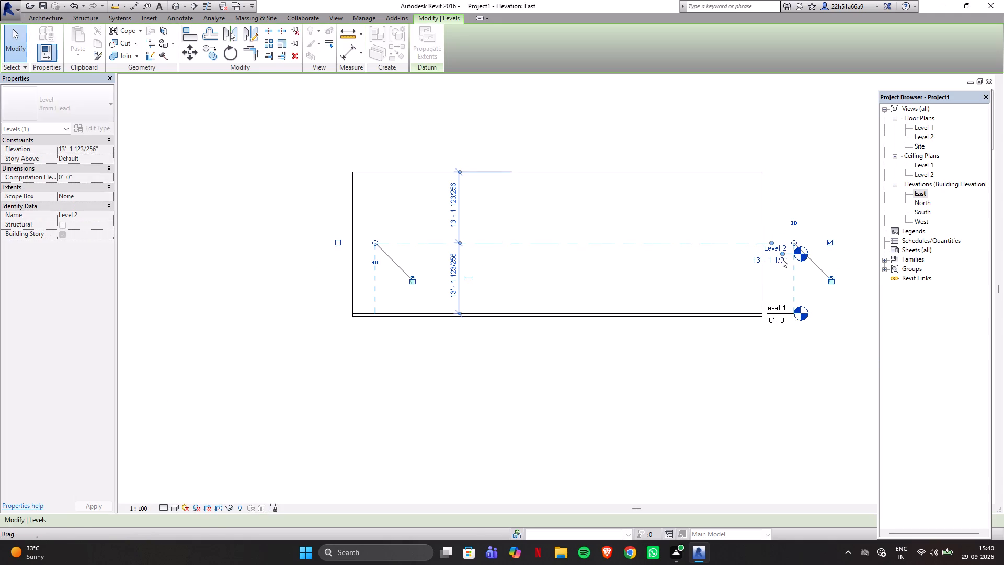
double_click(749, 259)
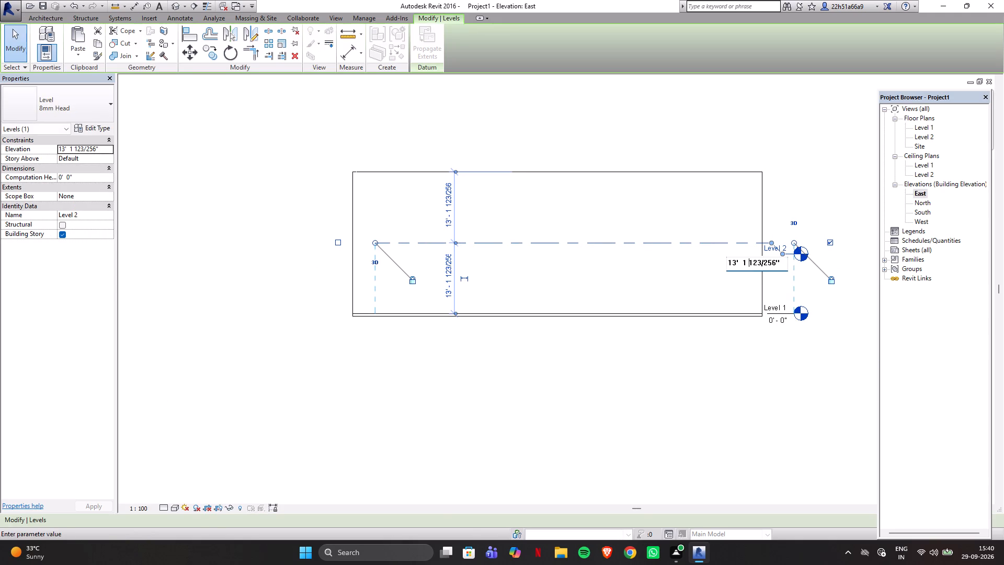
key("ctrl+a")
key("BackSpace")
type("10'")
key("Return")
key("Escape")
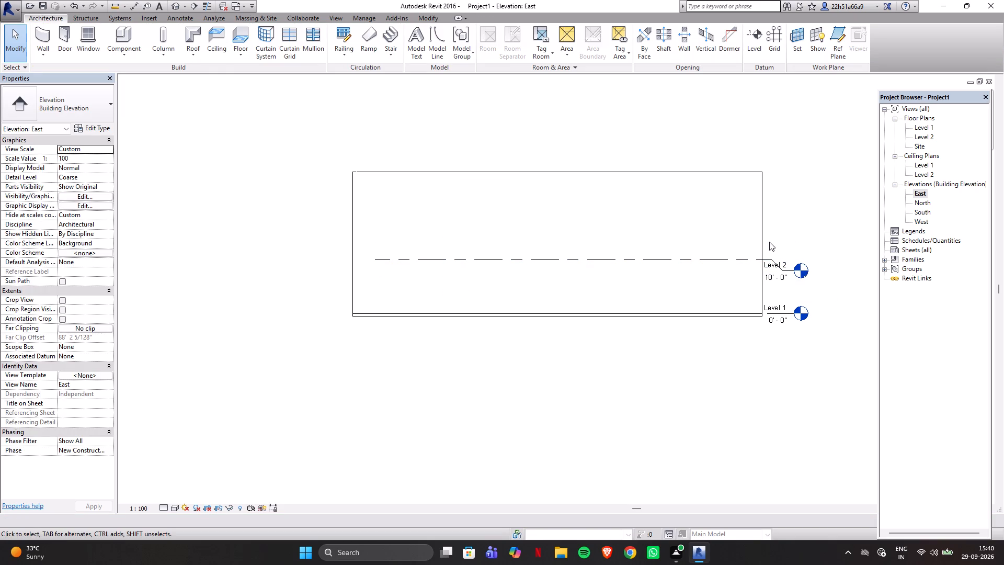
Set the unconnected height of the 75' east exterior wall to 10'.
left_click(721, 174)
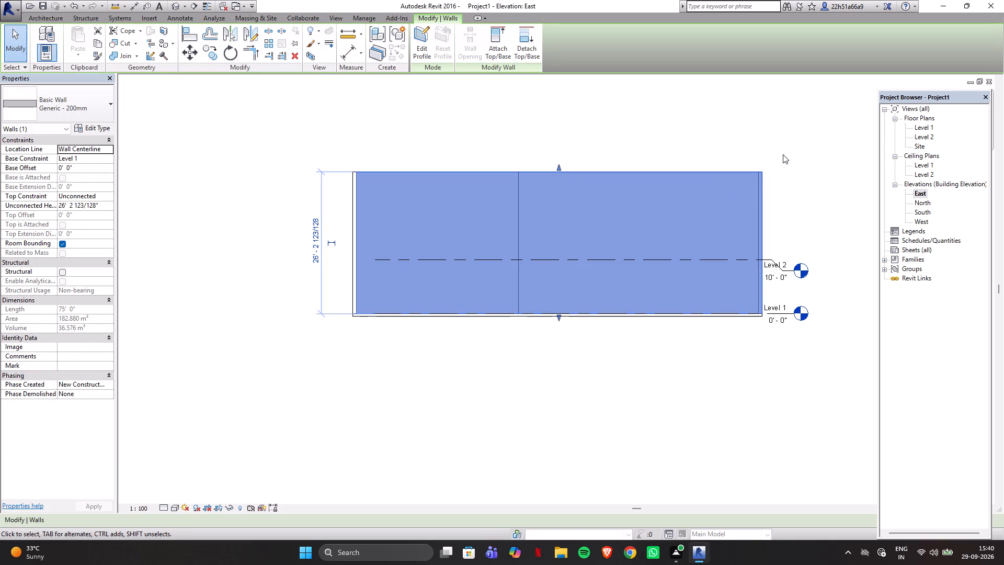
left_click(100, 207)
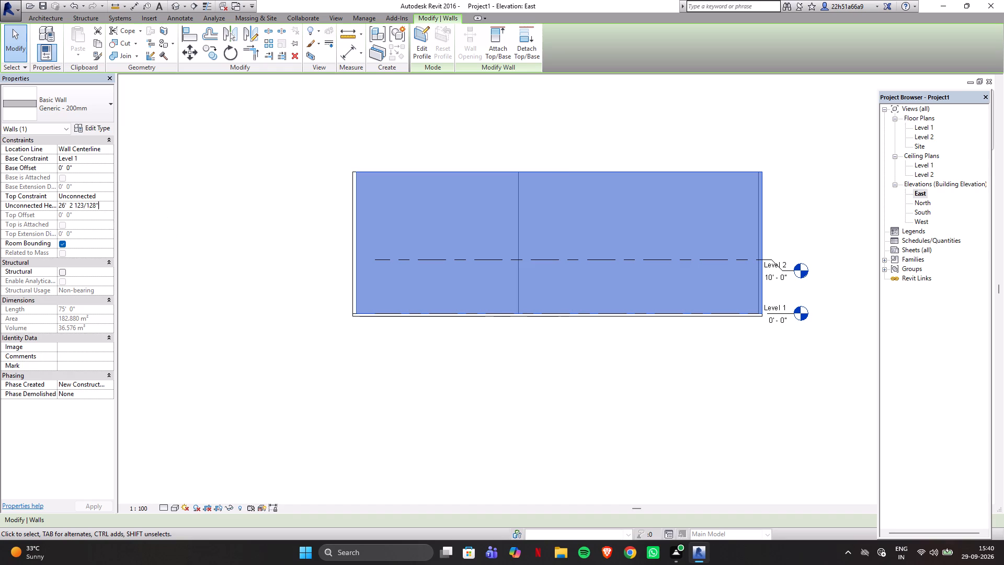
key("ctrl+a")
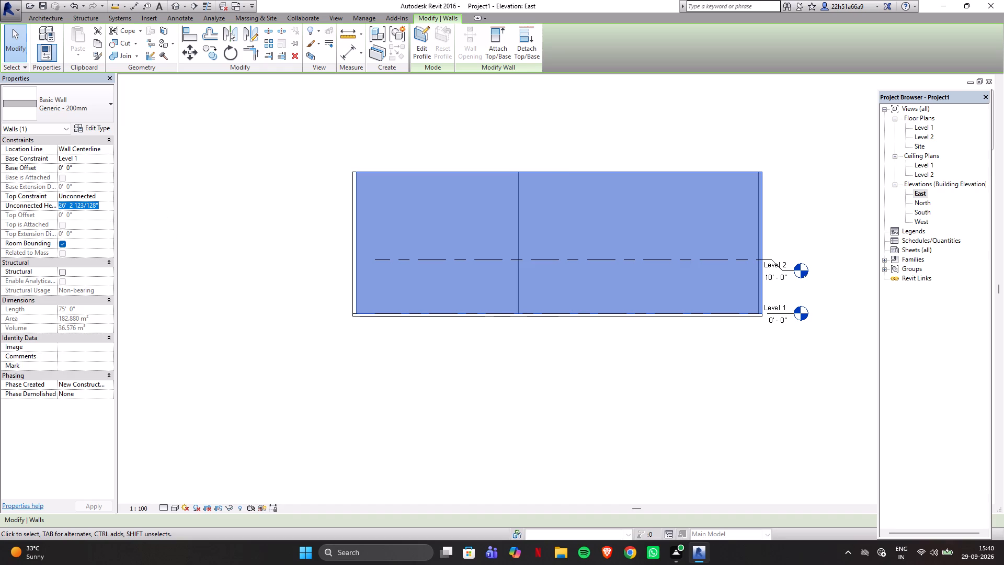
type("10'")
key("Return")
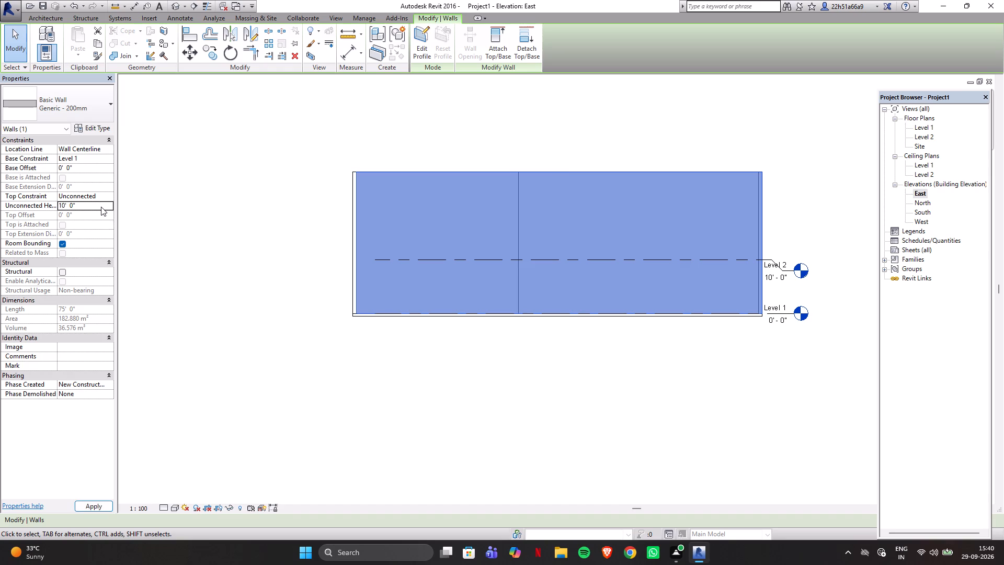
key("Escape")
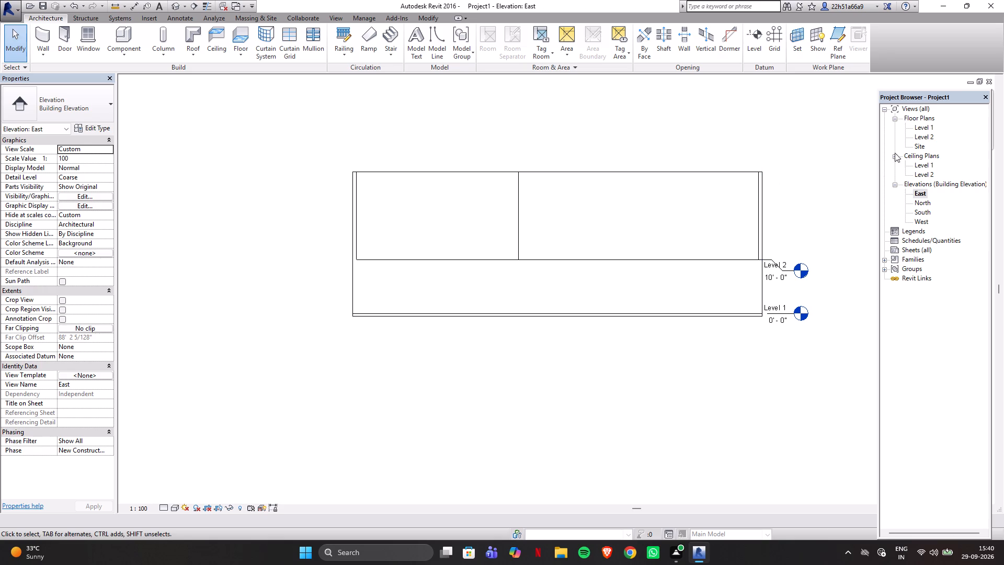
In the North elevation, set the unconnected height of the 60' north exterior wall to 10'.
double_click(925, 129)
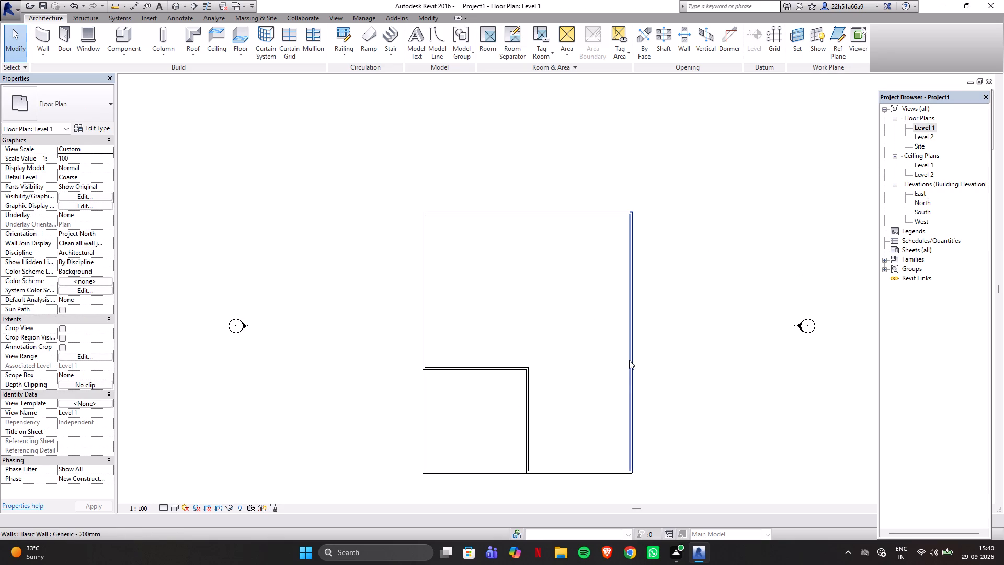
double_click(921, 195)
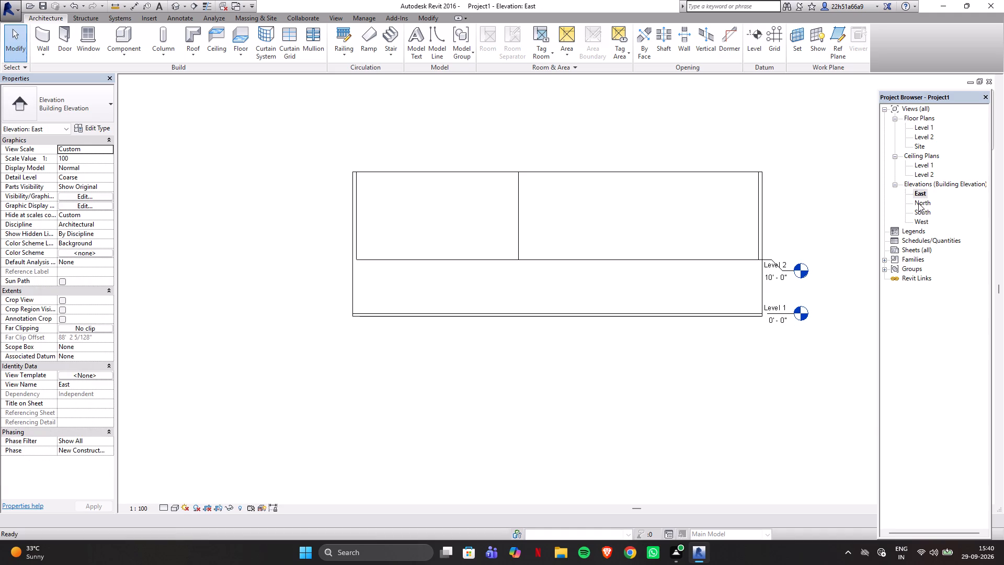
double_click(918, 203)
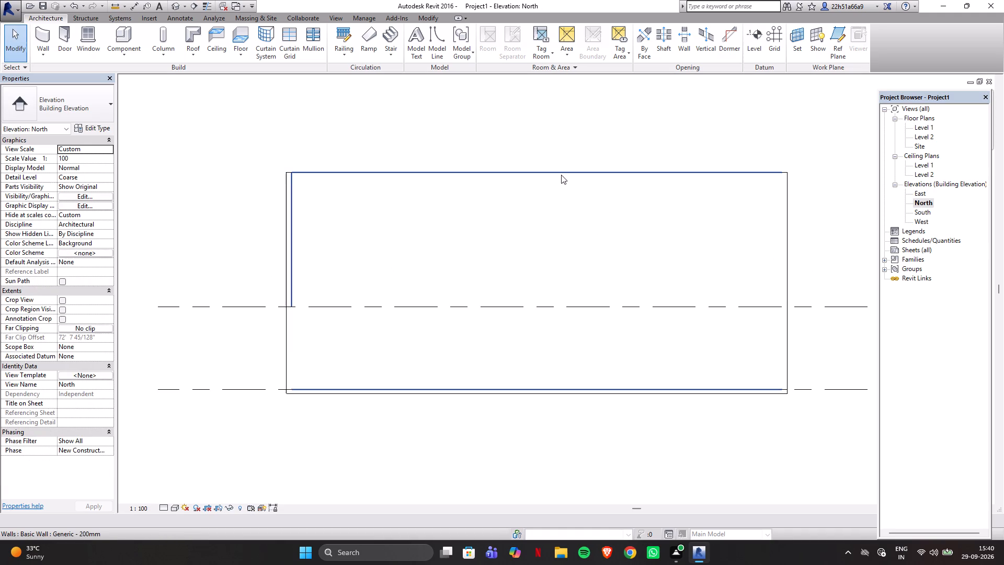
left_click(290, 236)
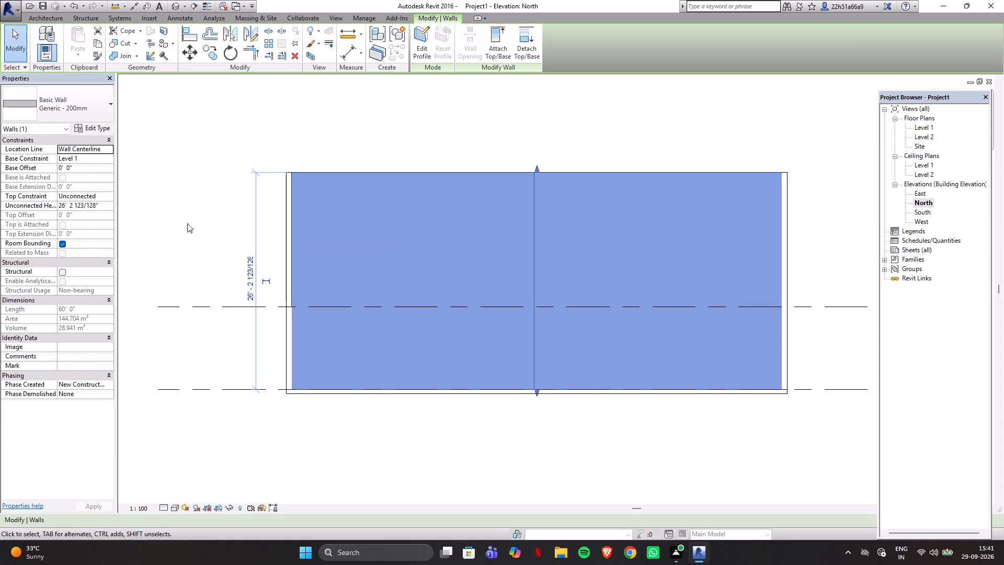
left_click(82, 205)
key("ctrl+a")
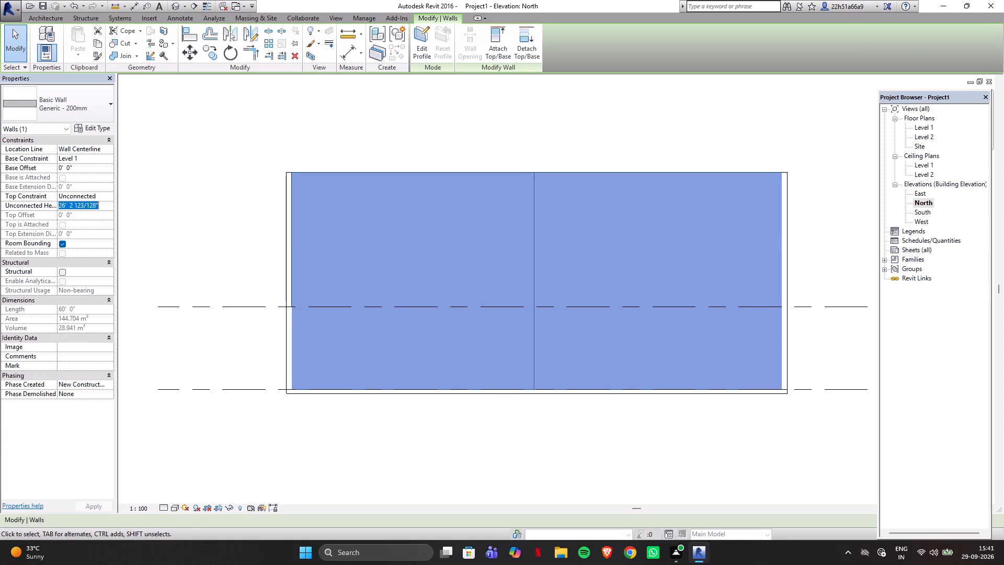
type("10'")
key("Return")
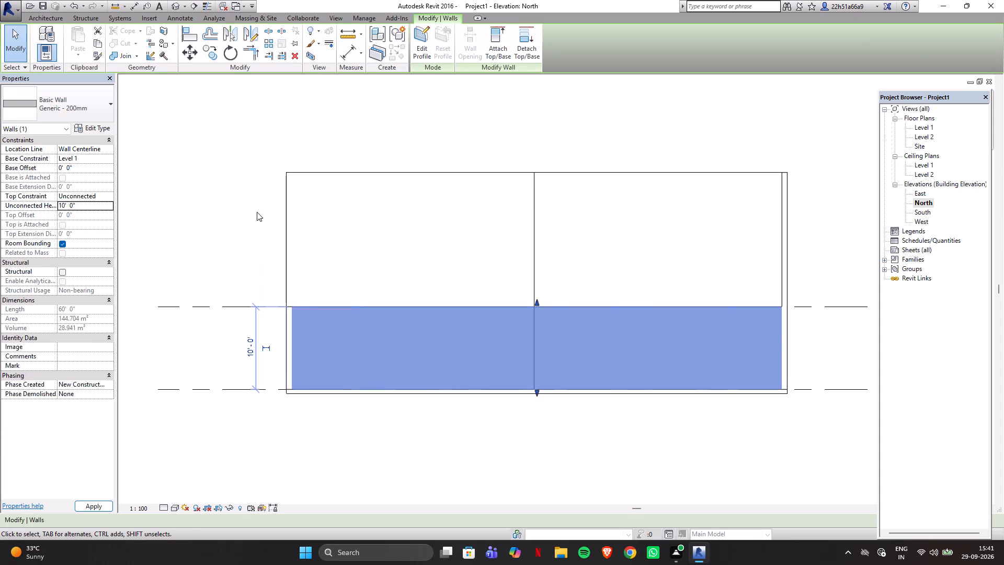
left_click(797, 237)
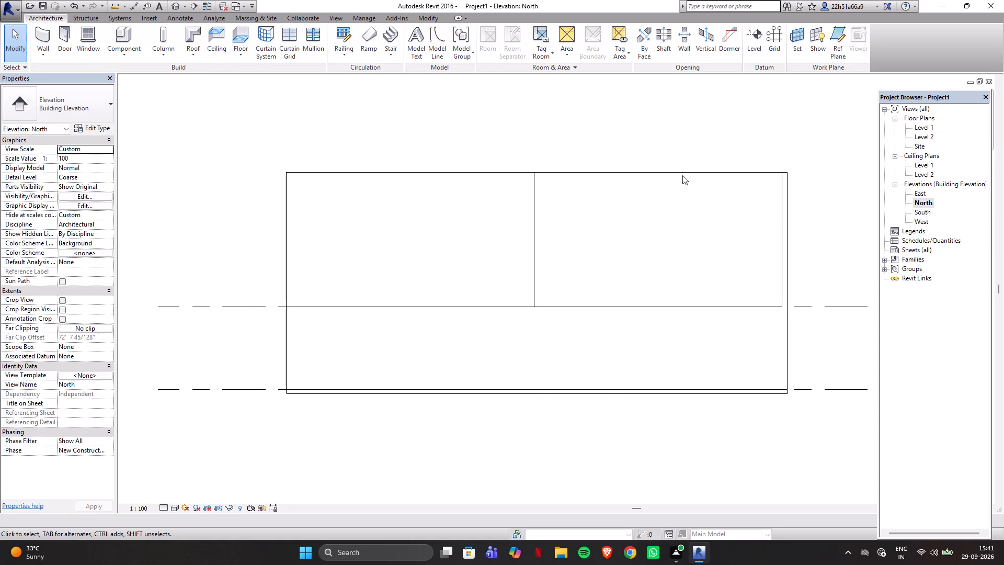
Set the unconnected height of the 30' east-west wall at the inner step, on the building's west half, to 10'.
left_click(682, 175)
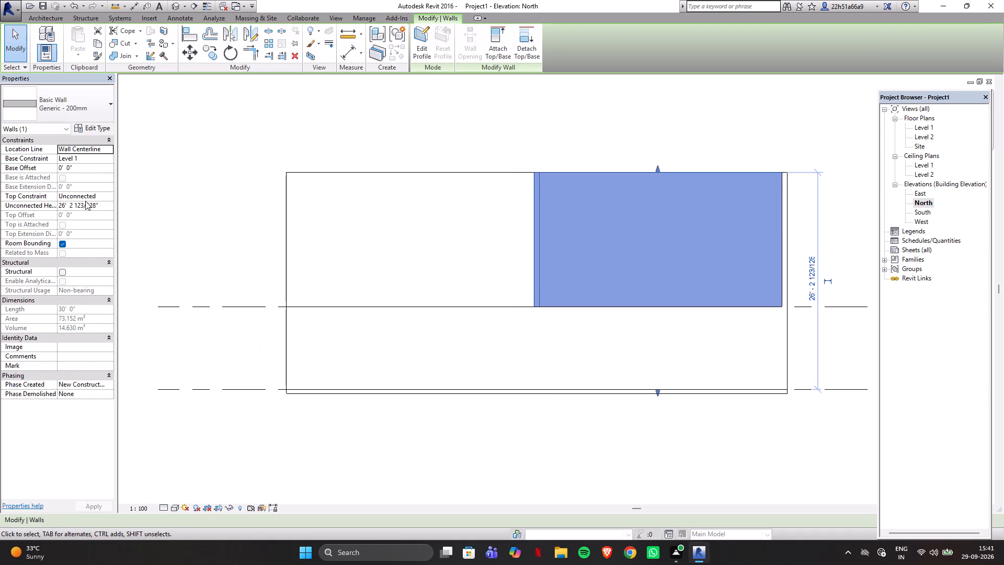
left_click(101, 206)
key("ctrl+a")
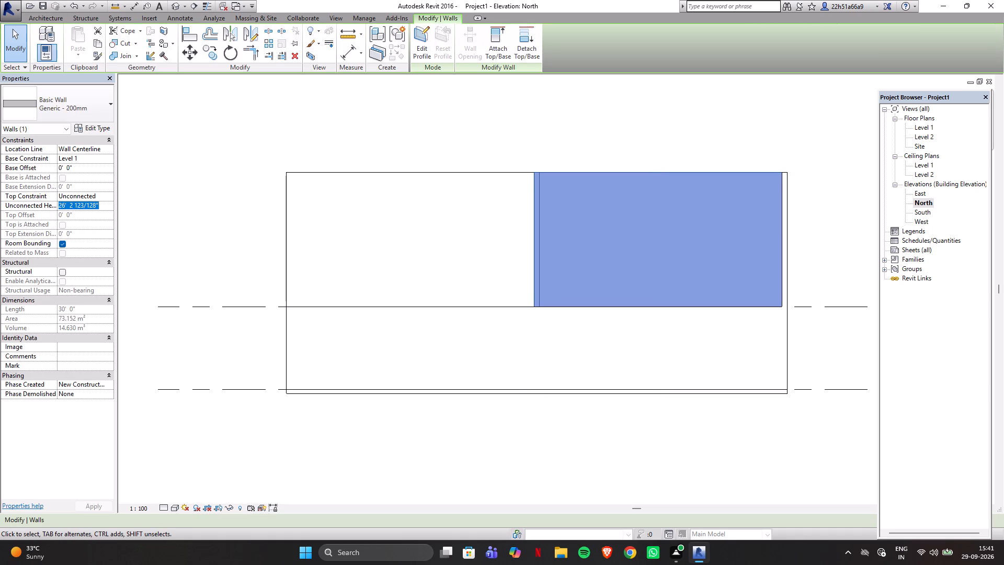
type("10'")
key("Return")
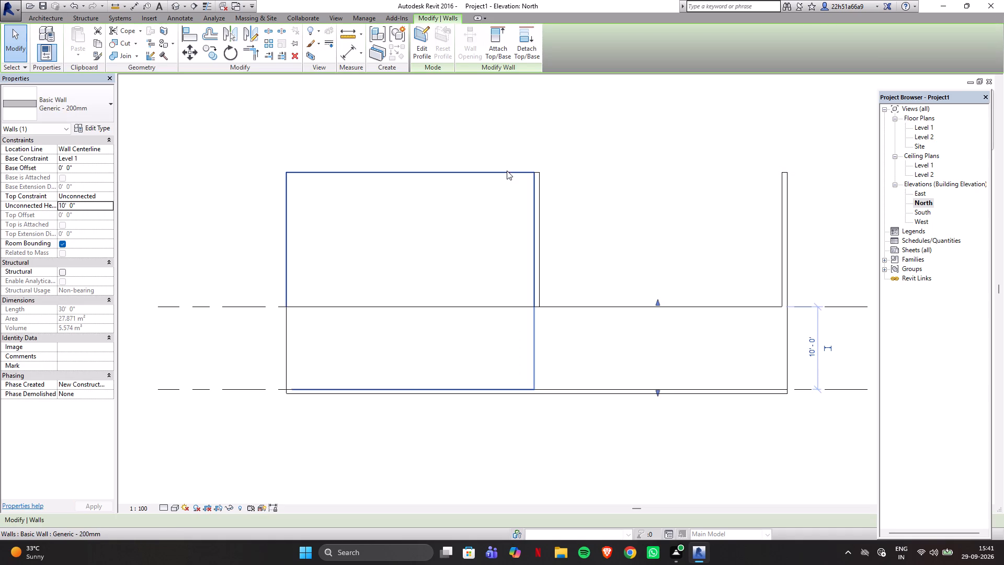
Set the unconnected height of the 30' southernmost exterior wall, on the building's east half, to 10'.
left_click(511, 170)
left_click(104, 206)
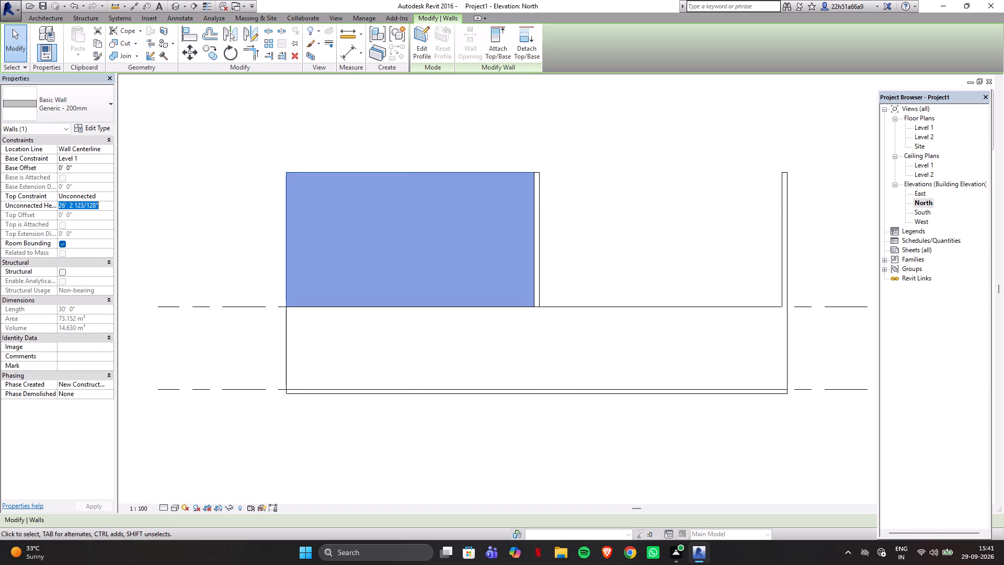
key("BackSpace")
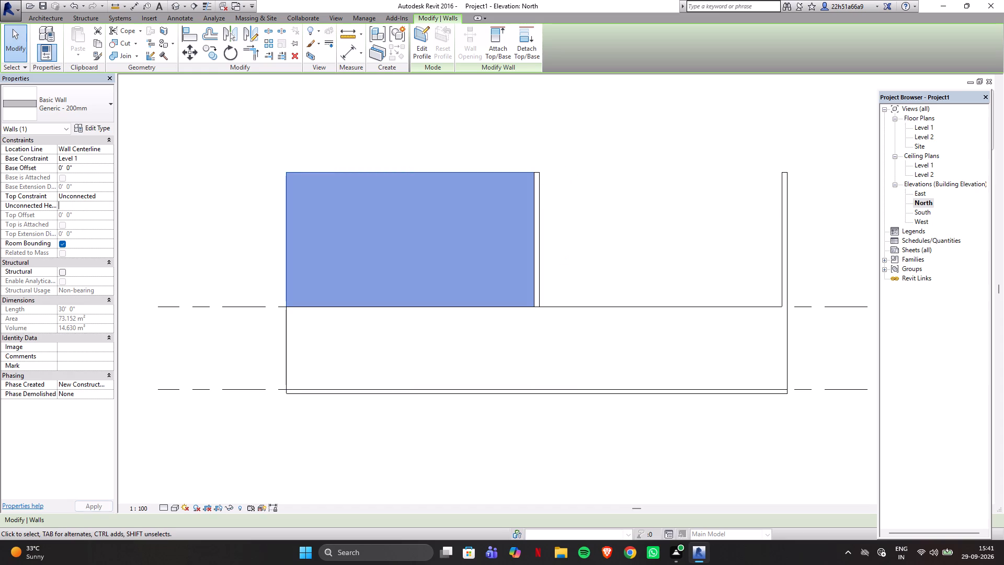
type("10'")
key("Return")
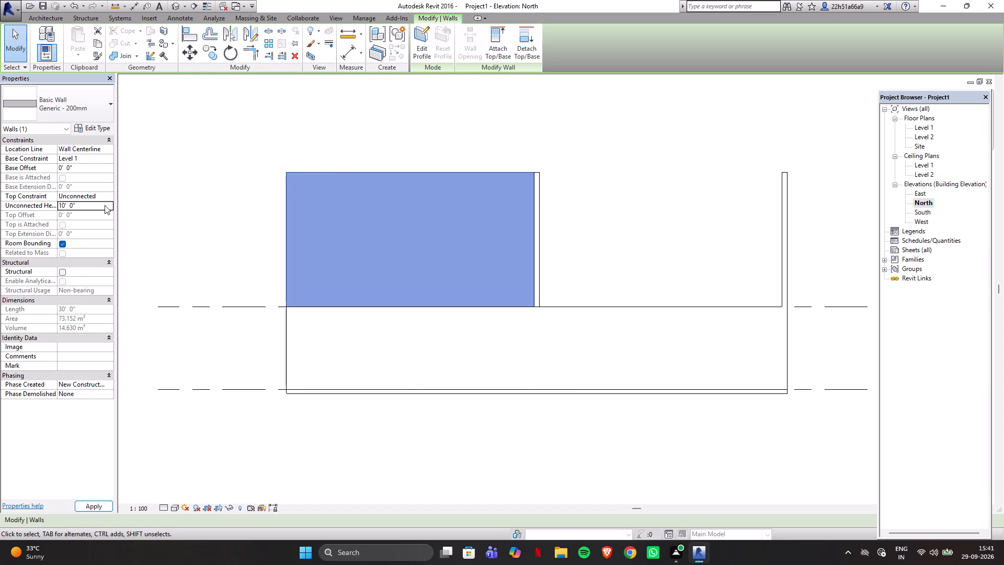
Set the unconnected height of the 30' north-south wall at the middle of the stepped side to 10'.
left_click(534, 200)
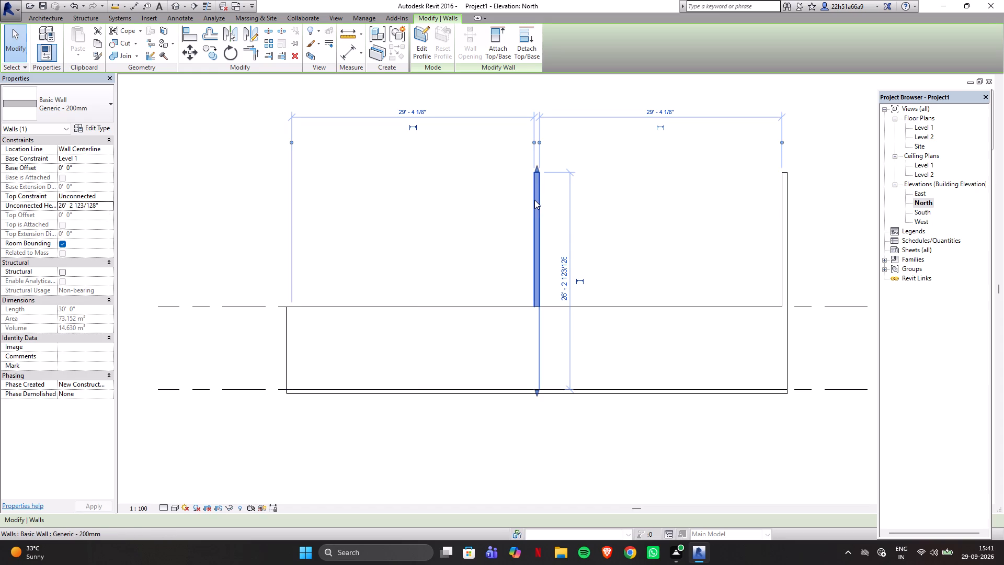
left_click(100, 202)
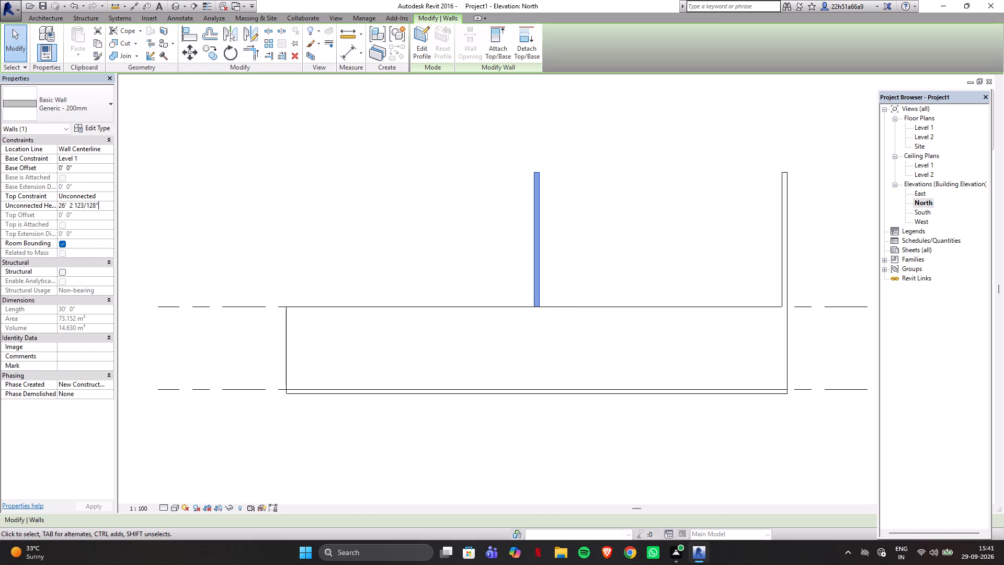
key("ctrl+a")
type("10'")
key("Return")
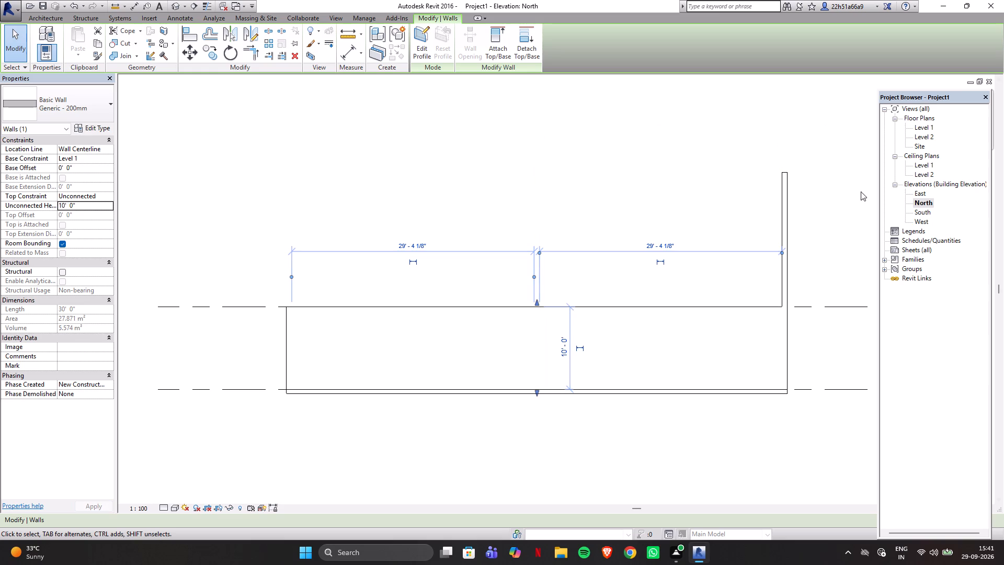
Set the unconnected height of the 45' west exterior wall to 10'.
left_click(785, 199)
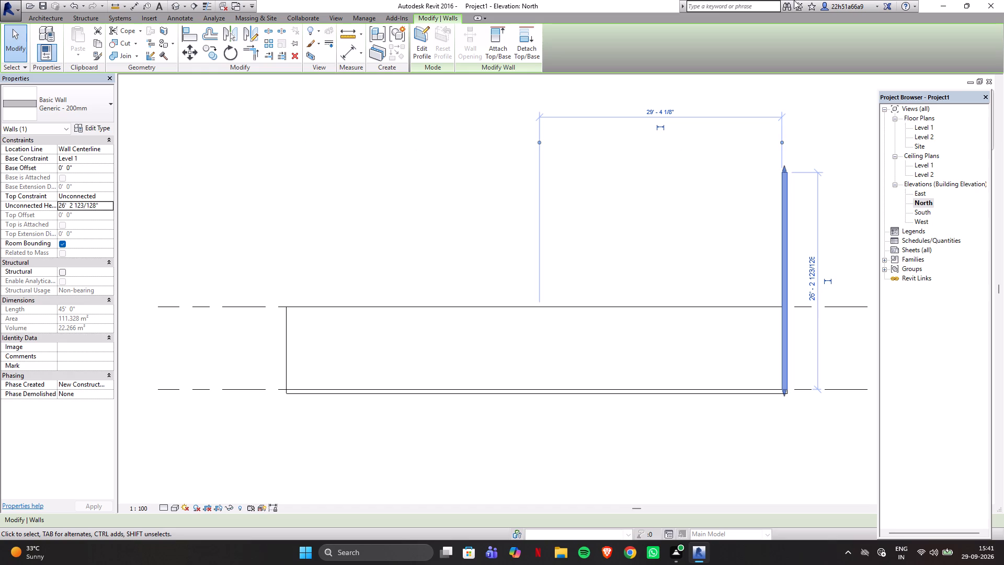
left_click(104, 204)
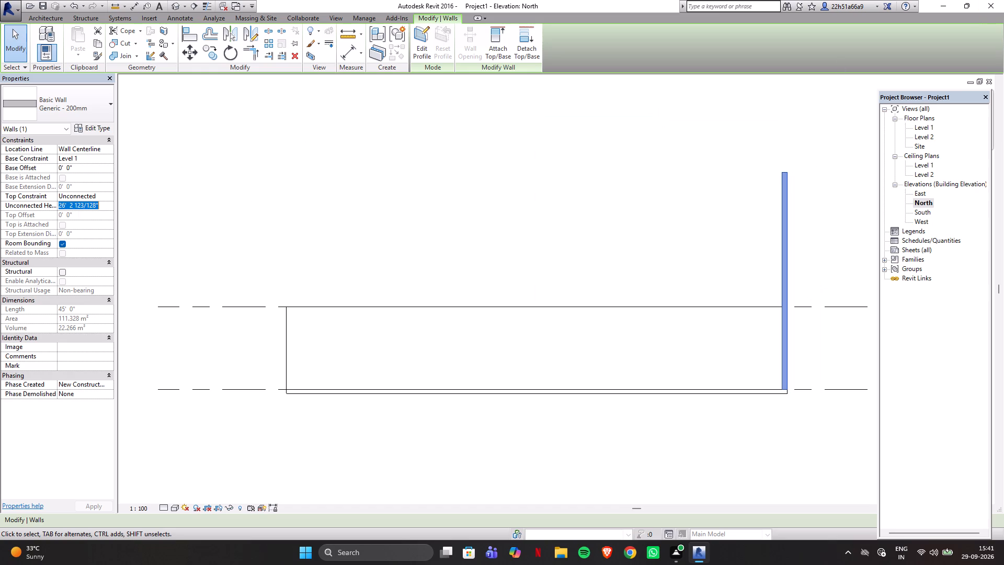
type("10")
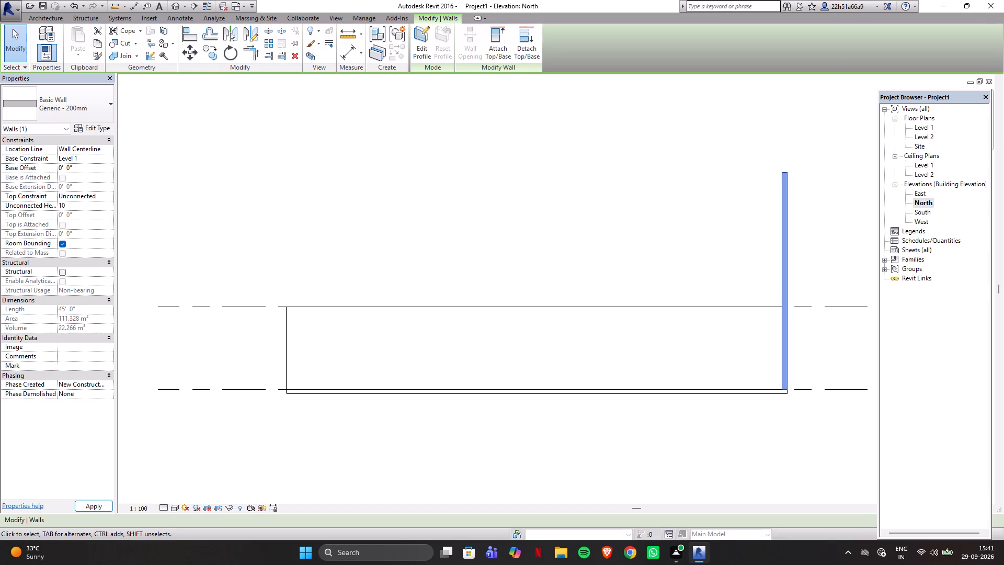
key("apostrophe")
key("Return")
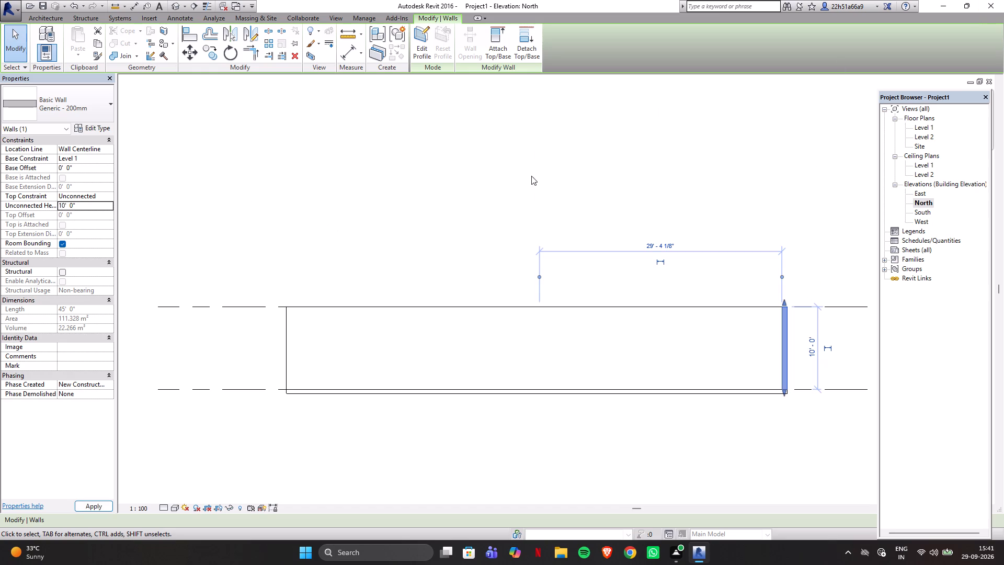
key("Escape")
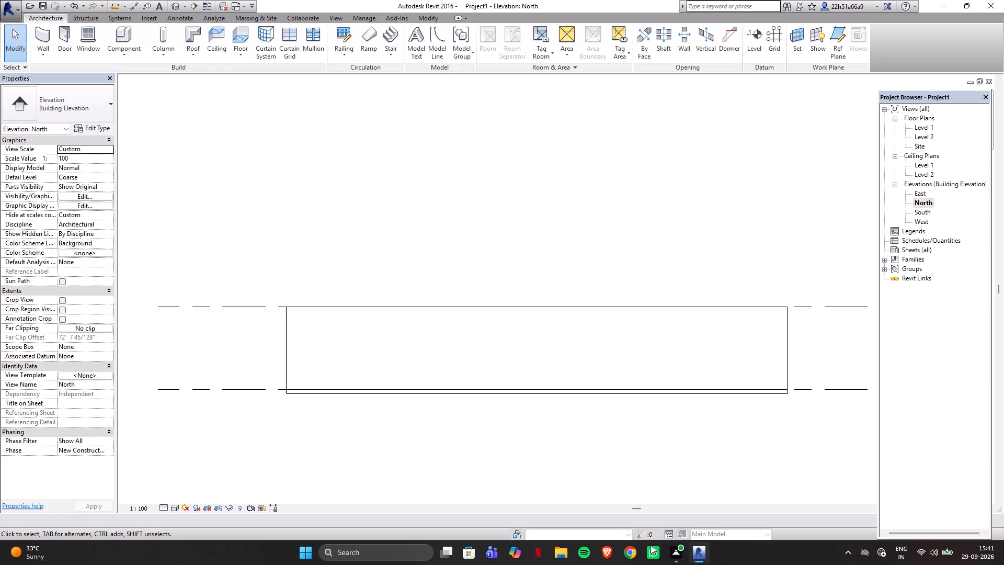
Open the type properties of the Generic 150mm ground floor slab.
left_click(726, 391)
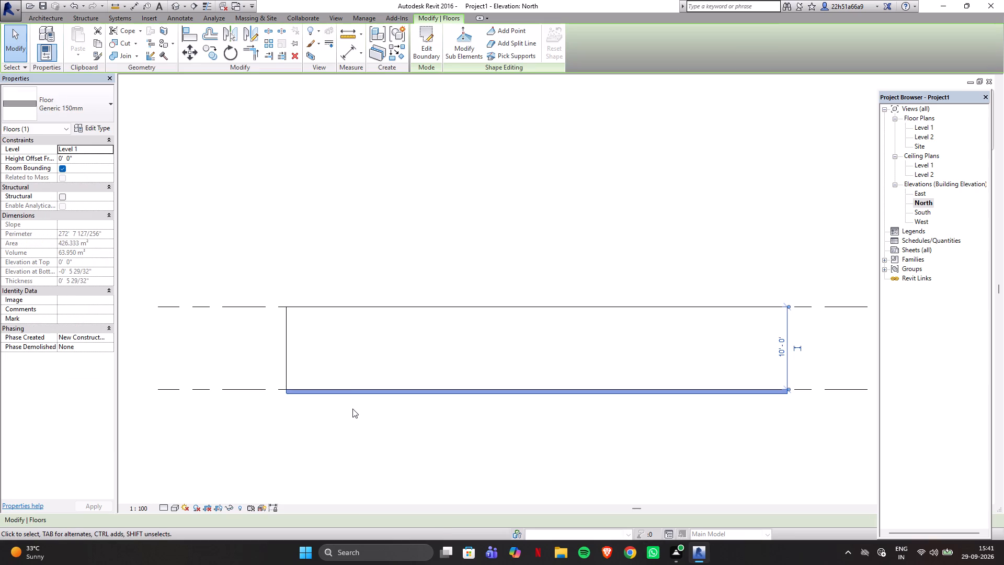
left_click(76, 128)
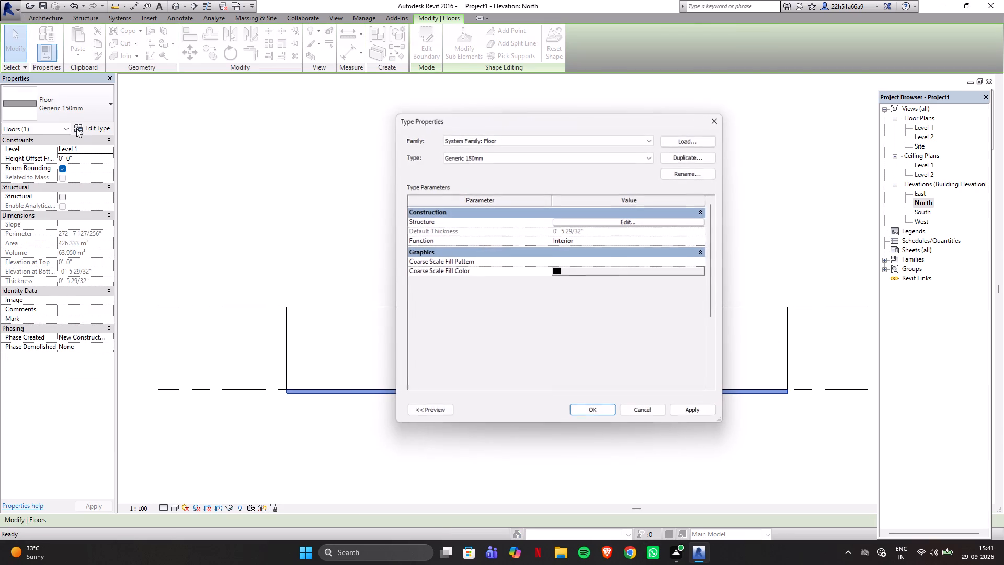
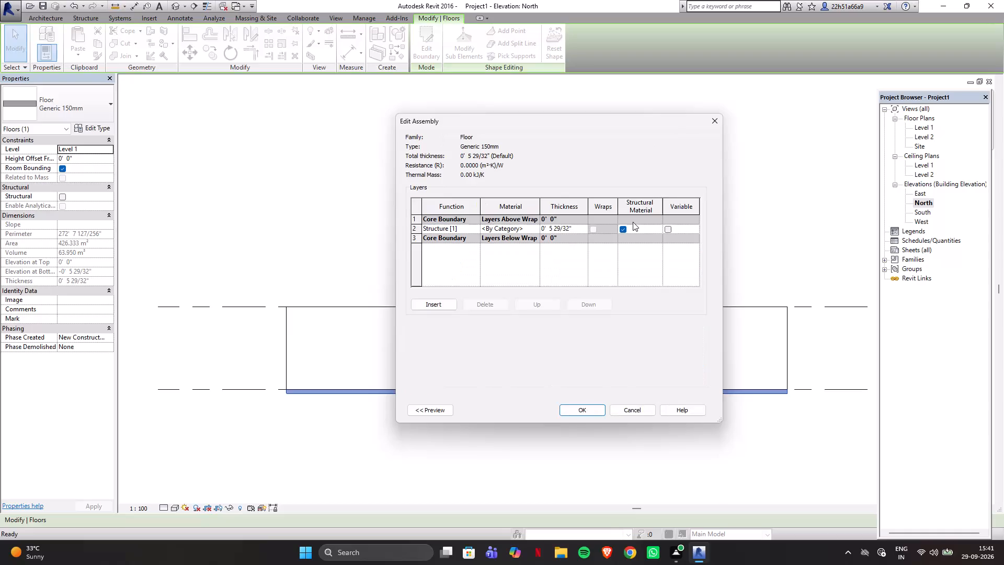
Set the thickness of the Generic 150mm floor's structure layer to 6".
left_click(569, 229)
left_click_drag(575, 228, 524, 230)
type("6\"")
key("Return")
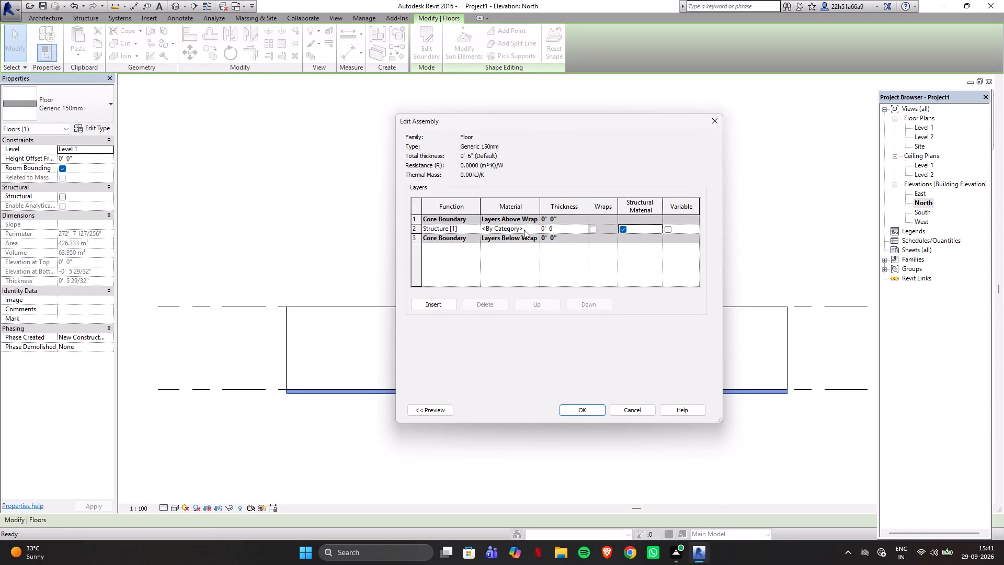
left_click(579, 410)
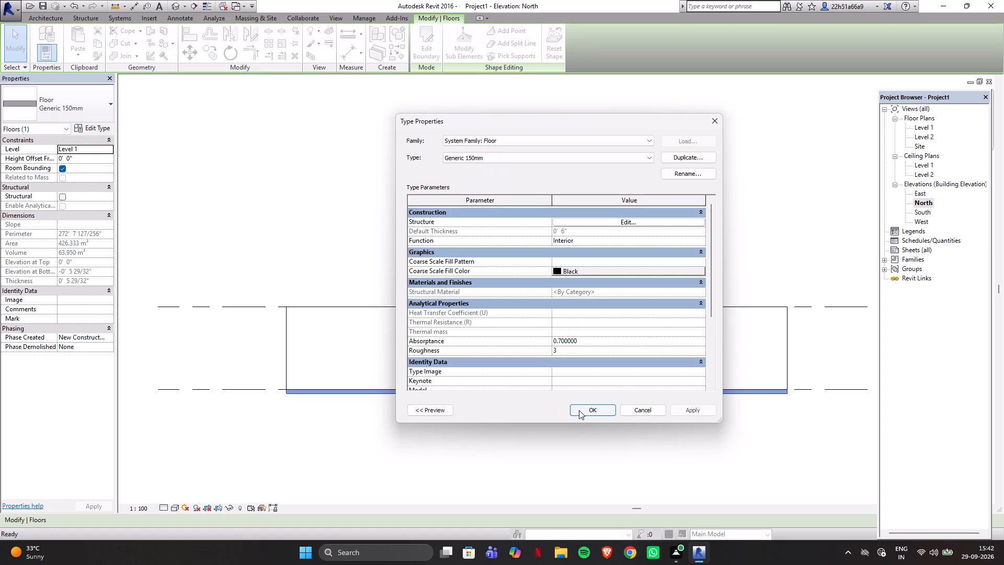
left_click(587, 411)
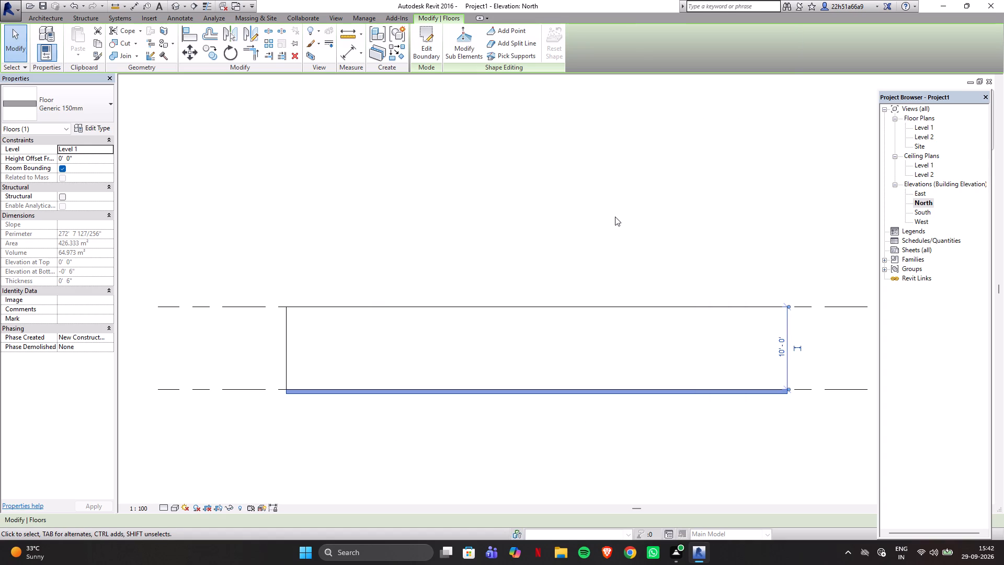
key("Escape")
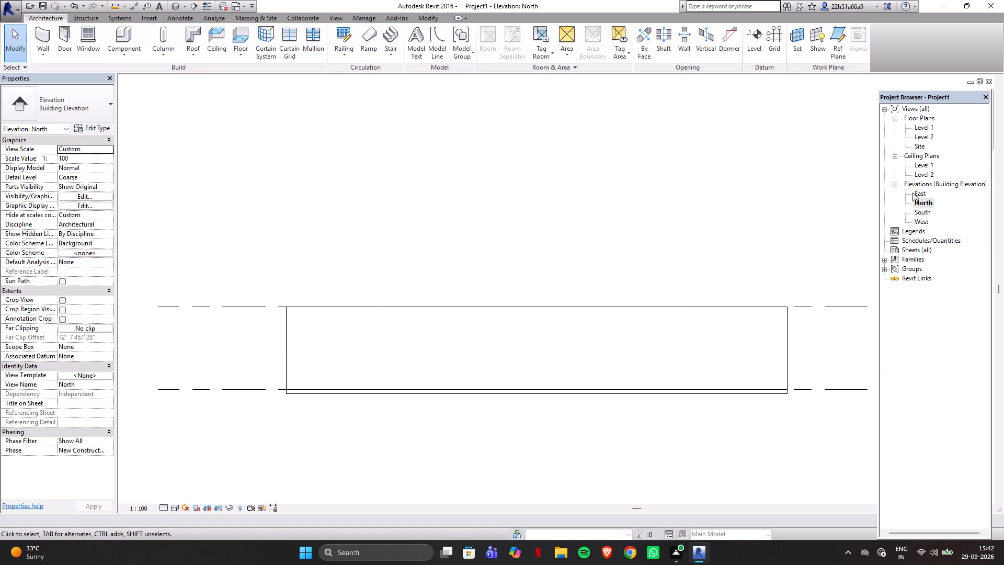
Draw a short new level line at 20' elevation, 10' above Level 2, directly over the existing level heads.
scroll(712, 227, "down", 3)
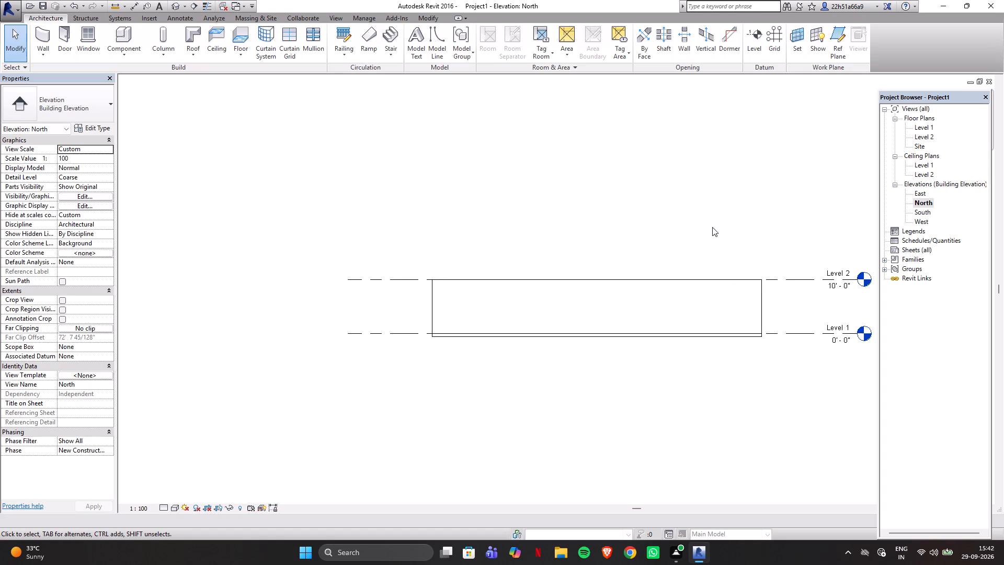
scroll(707, 251, "down", 3)
scroll(884, 245, "up", 1)
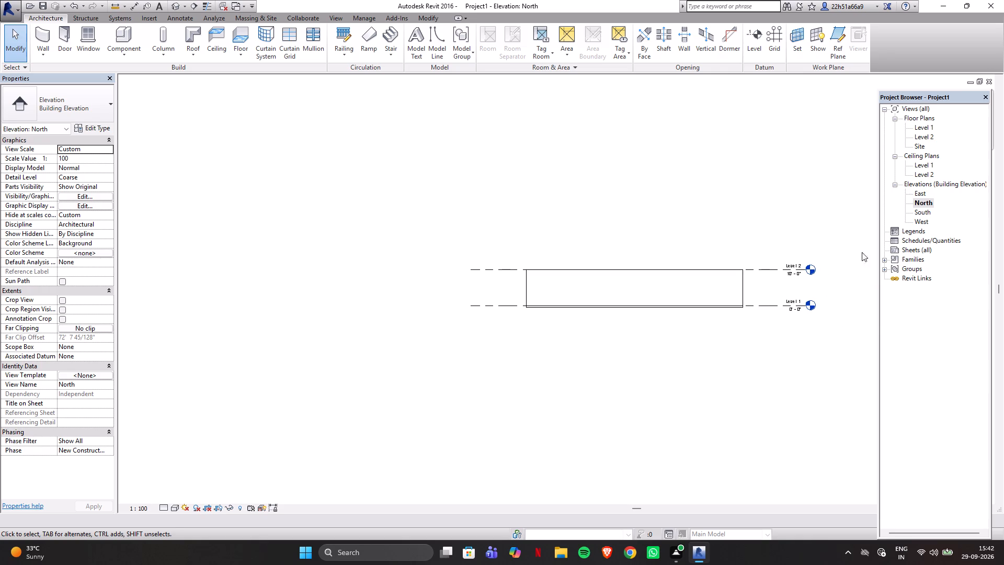
left_click(761, 37)
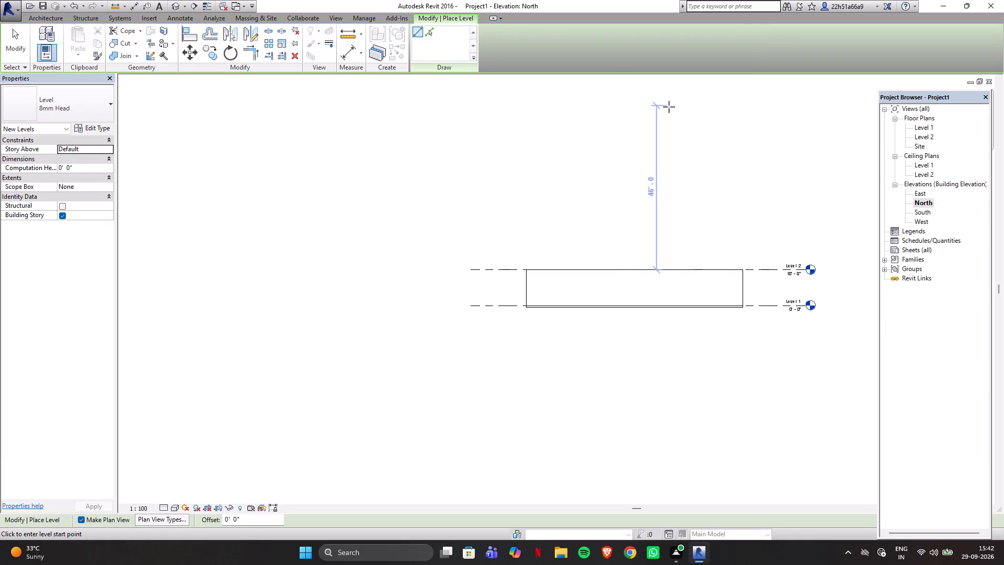
left_click(431, 31)
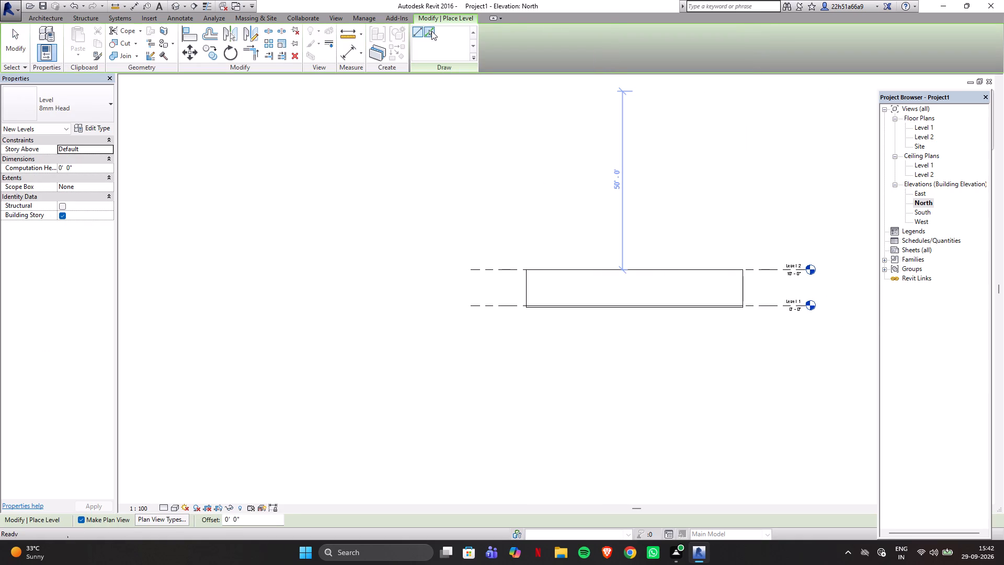
left_click(765, 270)
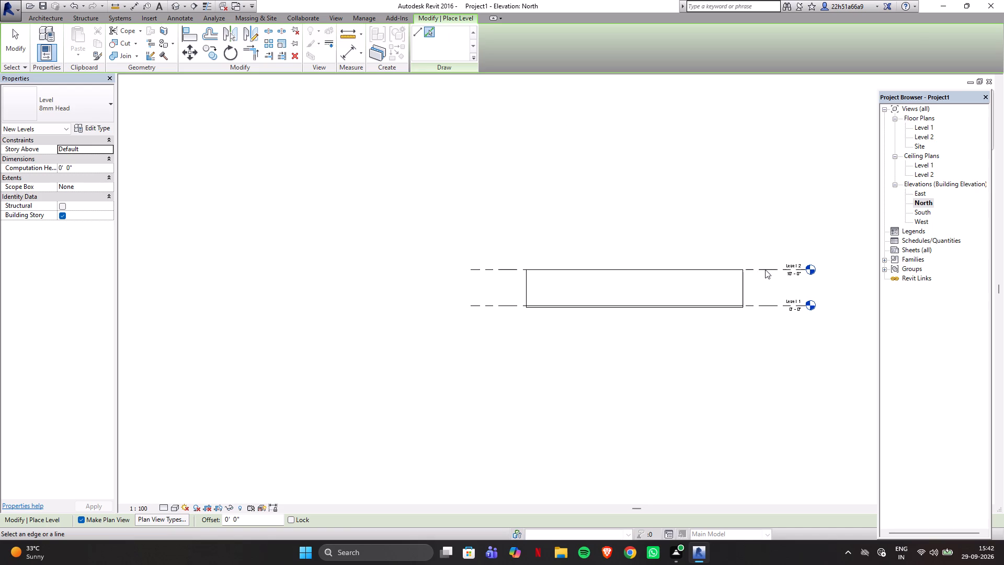
left_click(430, 31)
left_click(420, 32)
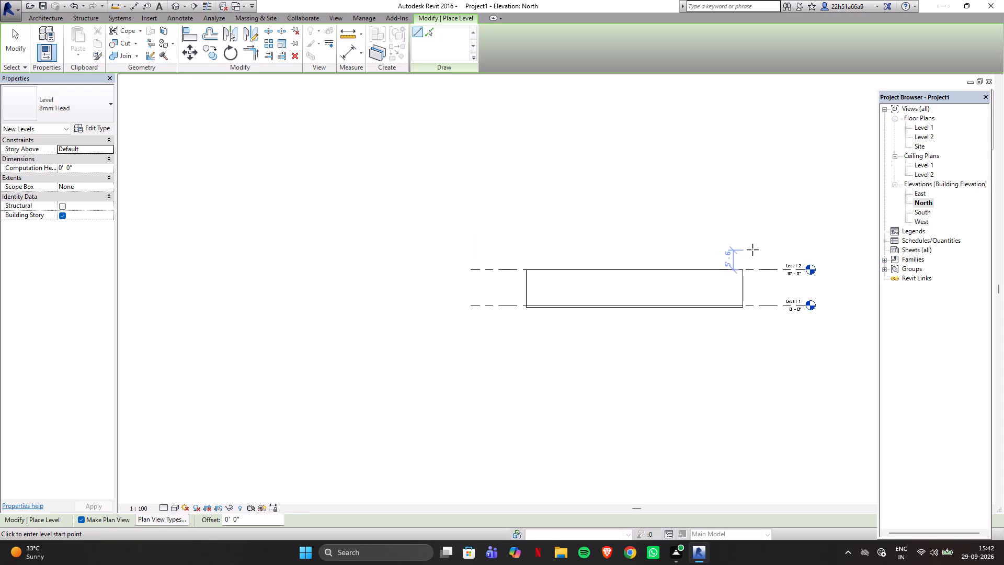
left_click(777, 234)
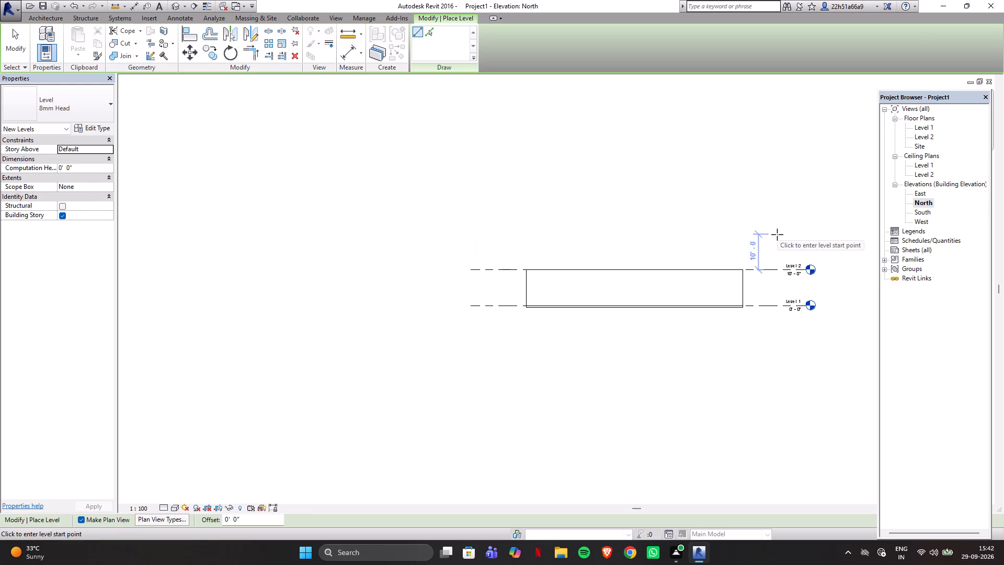
left_click(804, 229)
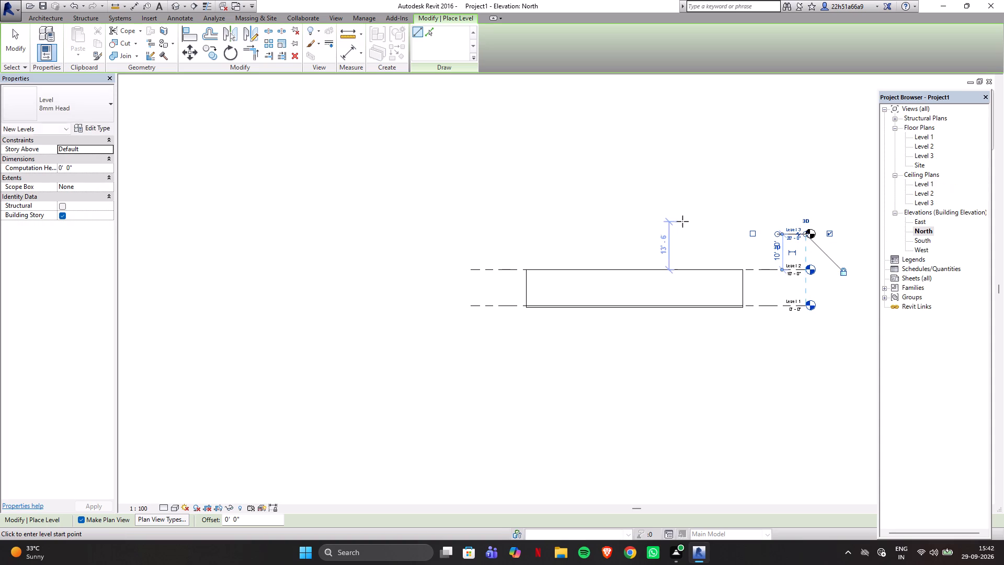
key("Escape")
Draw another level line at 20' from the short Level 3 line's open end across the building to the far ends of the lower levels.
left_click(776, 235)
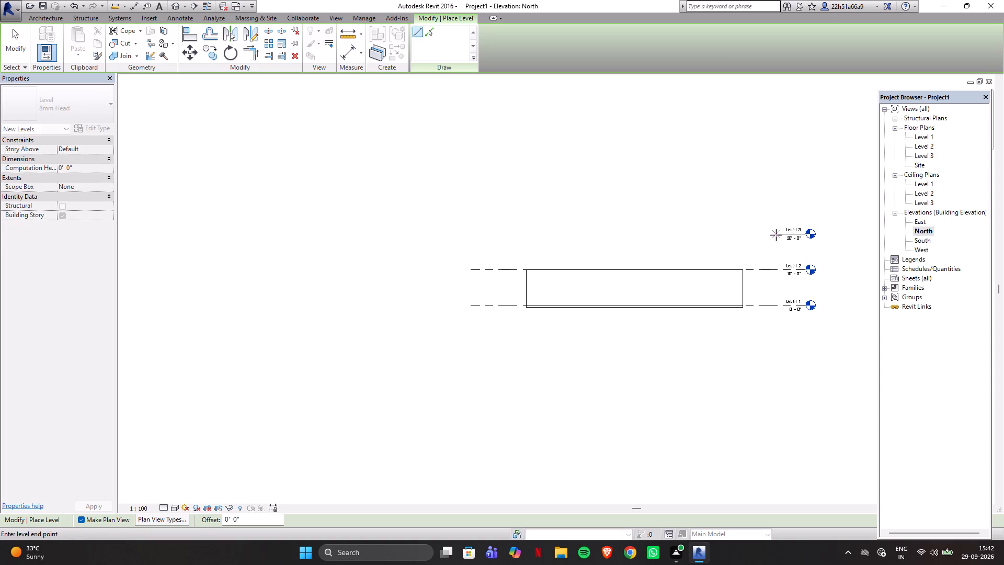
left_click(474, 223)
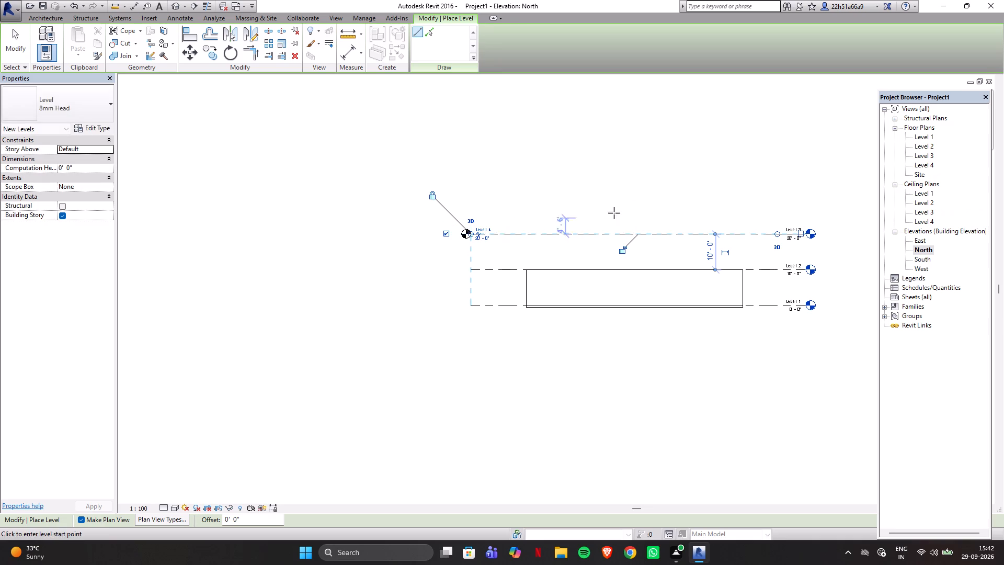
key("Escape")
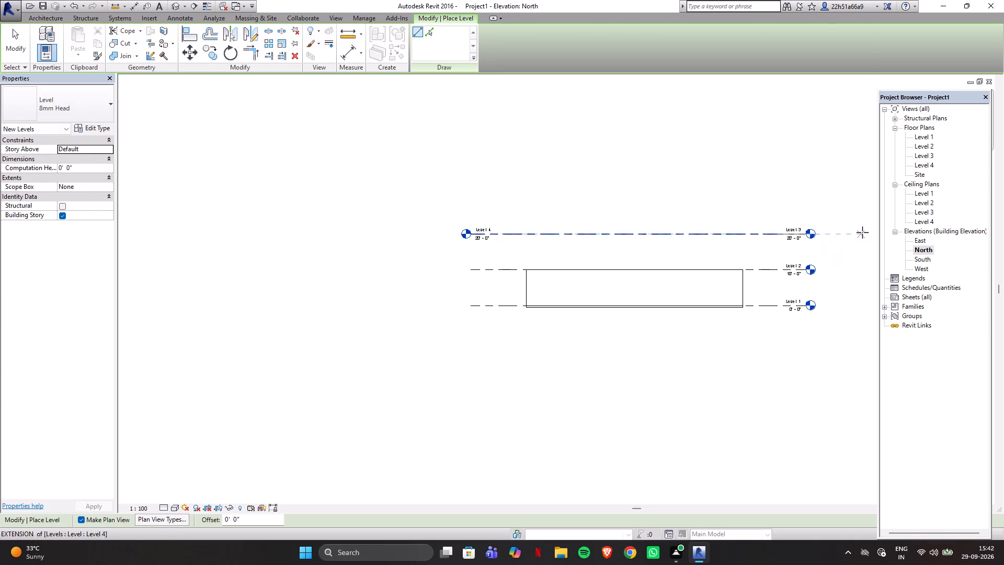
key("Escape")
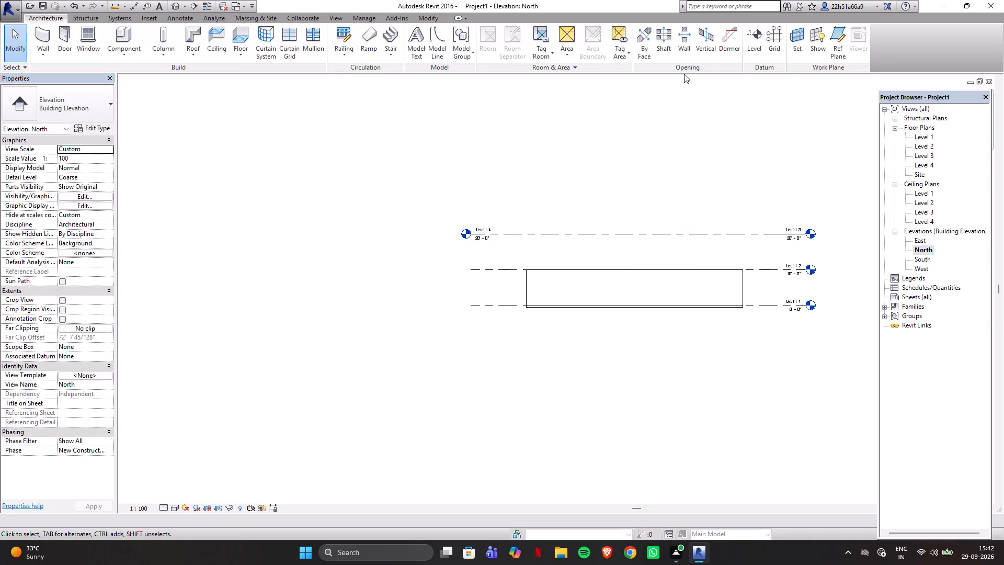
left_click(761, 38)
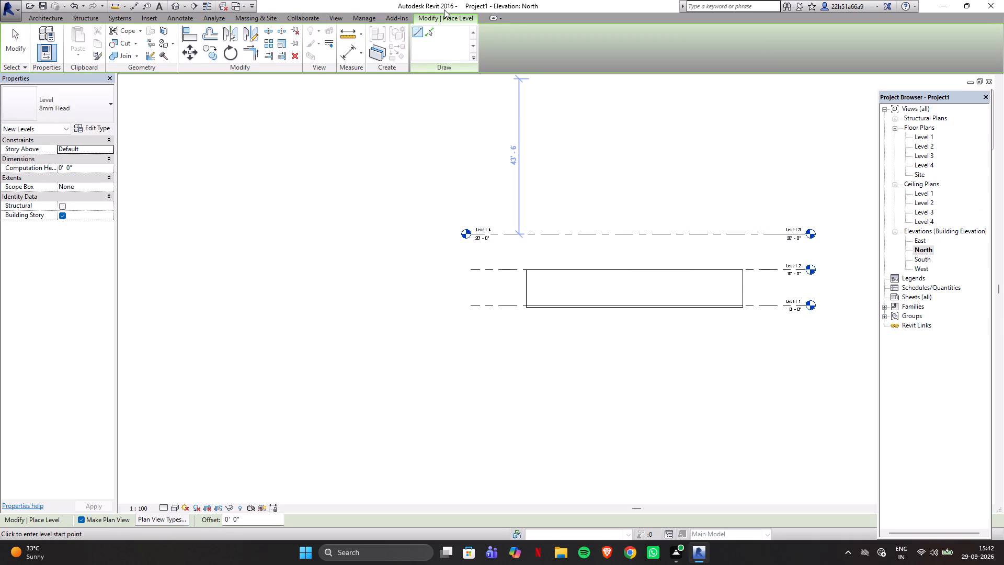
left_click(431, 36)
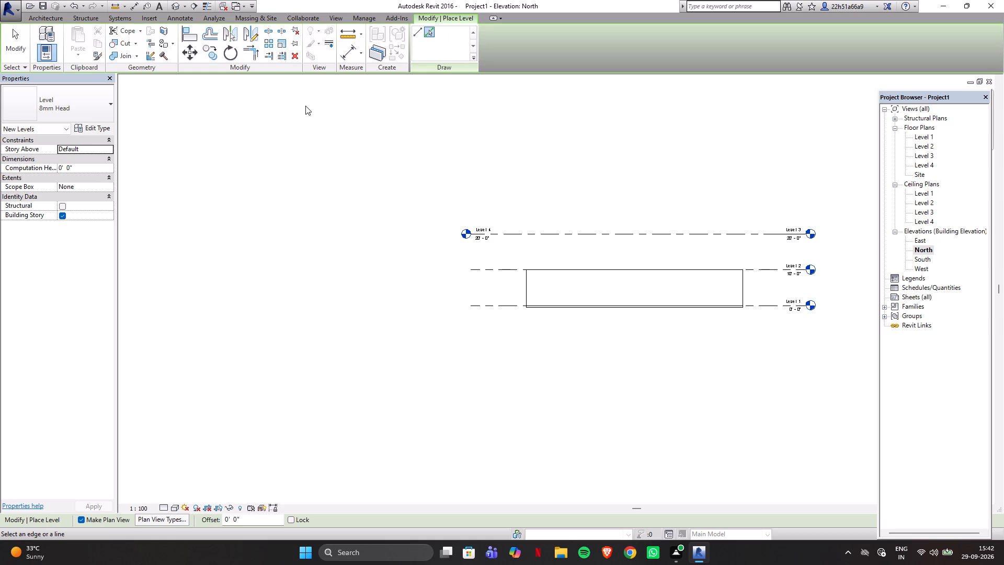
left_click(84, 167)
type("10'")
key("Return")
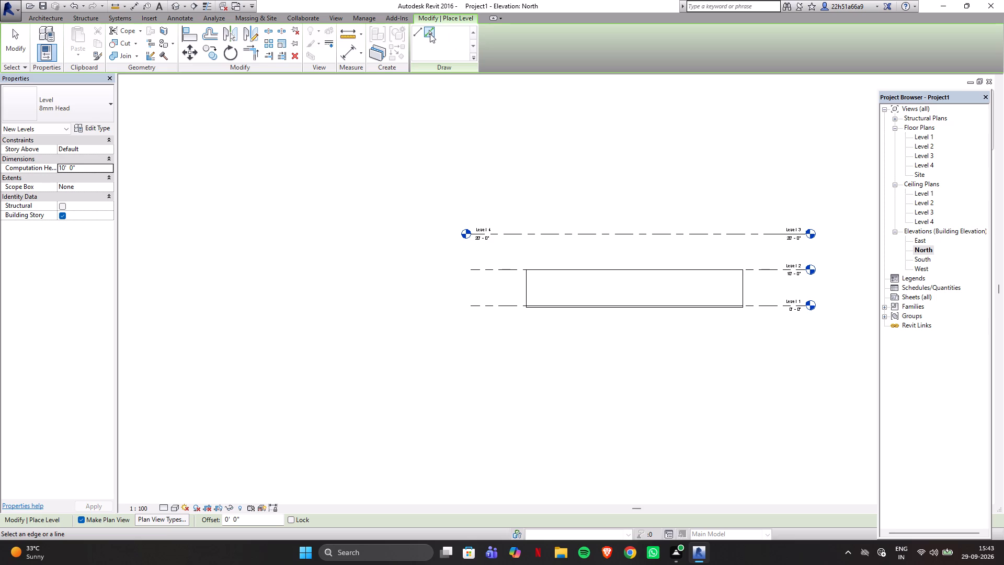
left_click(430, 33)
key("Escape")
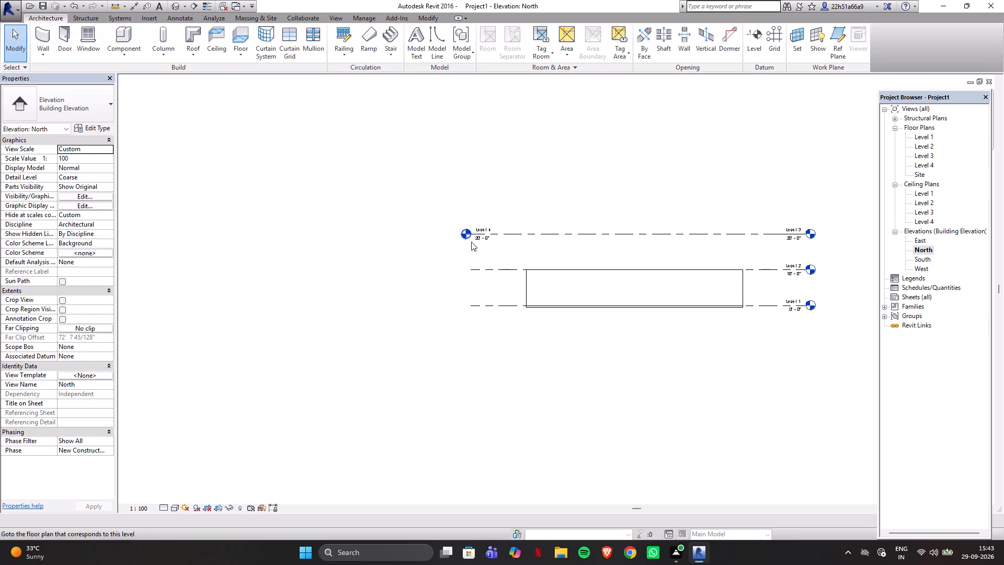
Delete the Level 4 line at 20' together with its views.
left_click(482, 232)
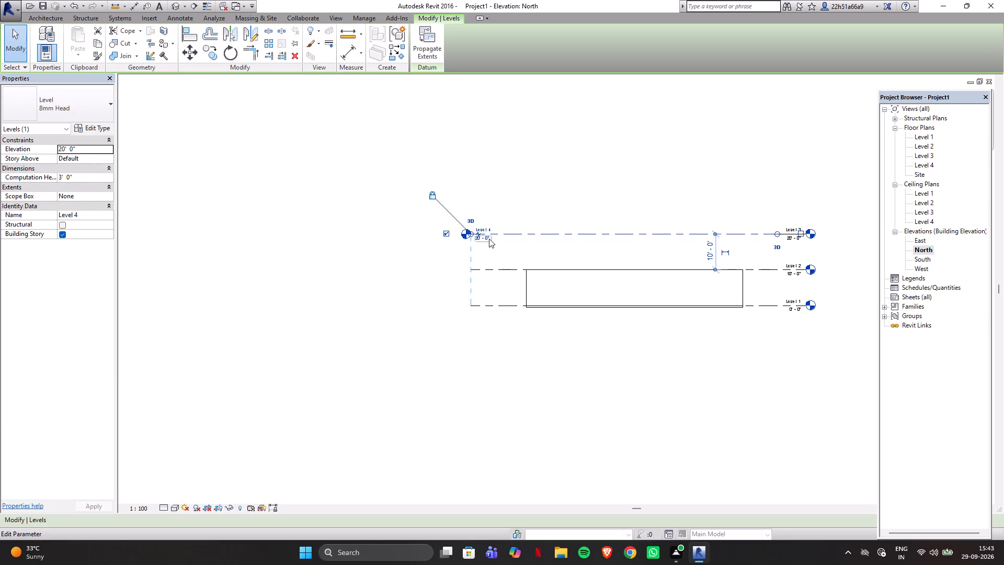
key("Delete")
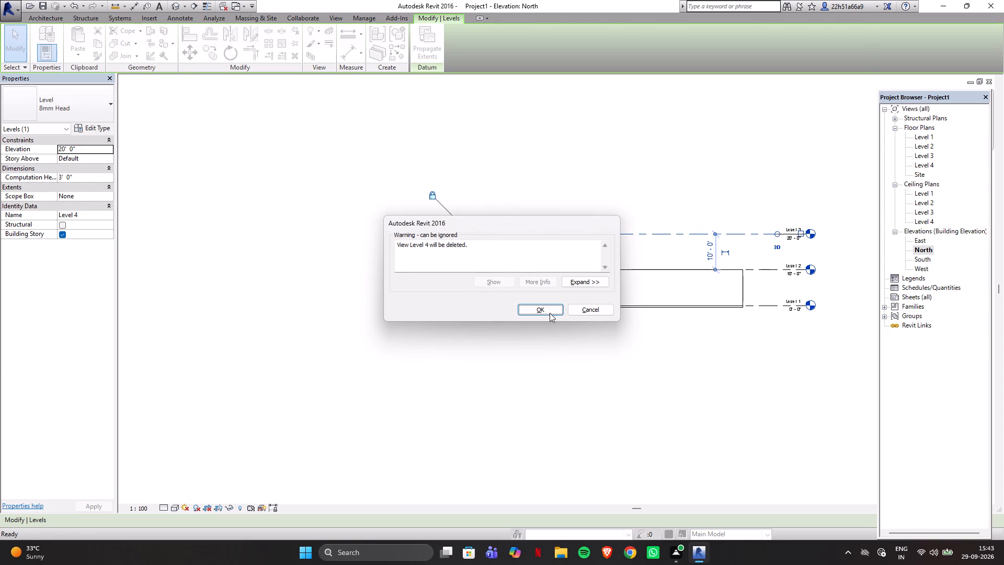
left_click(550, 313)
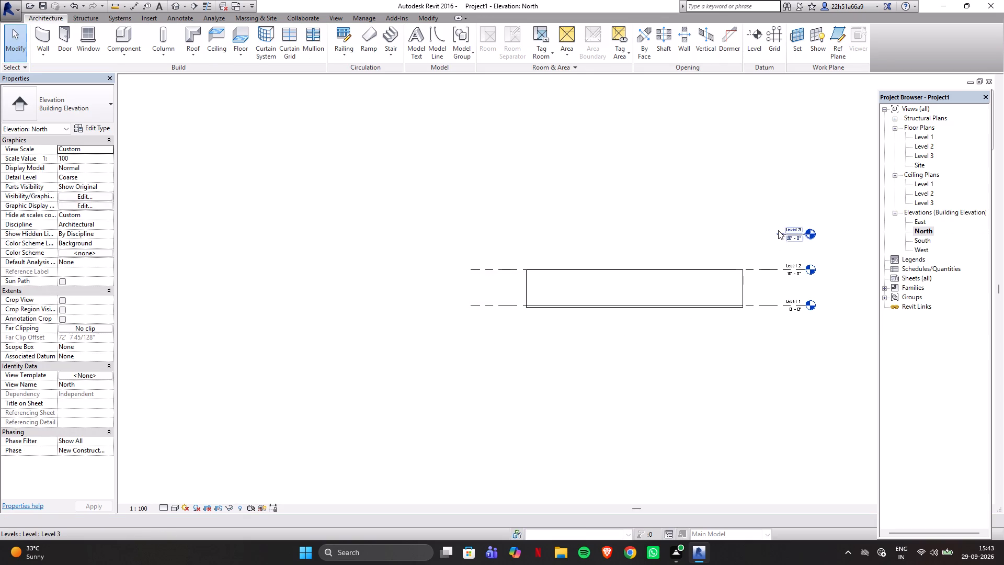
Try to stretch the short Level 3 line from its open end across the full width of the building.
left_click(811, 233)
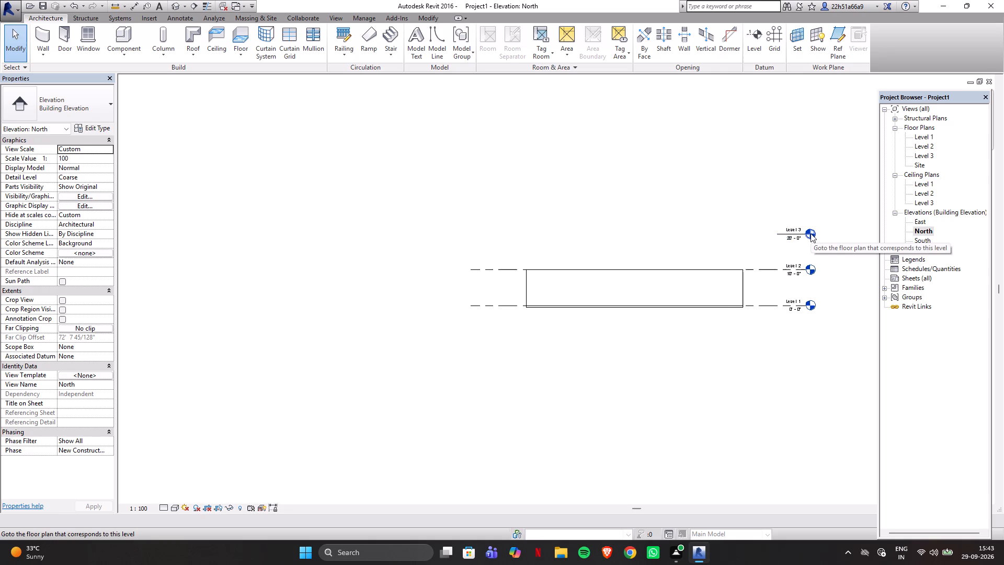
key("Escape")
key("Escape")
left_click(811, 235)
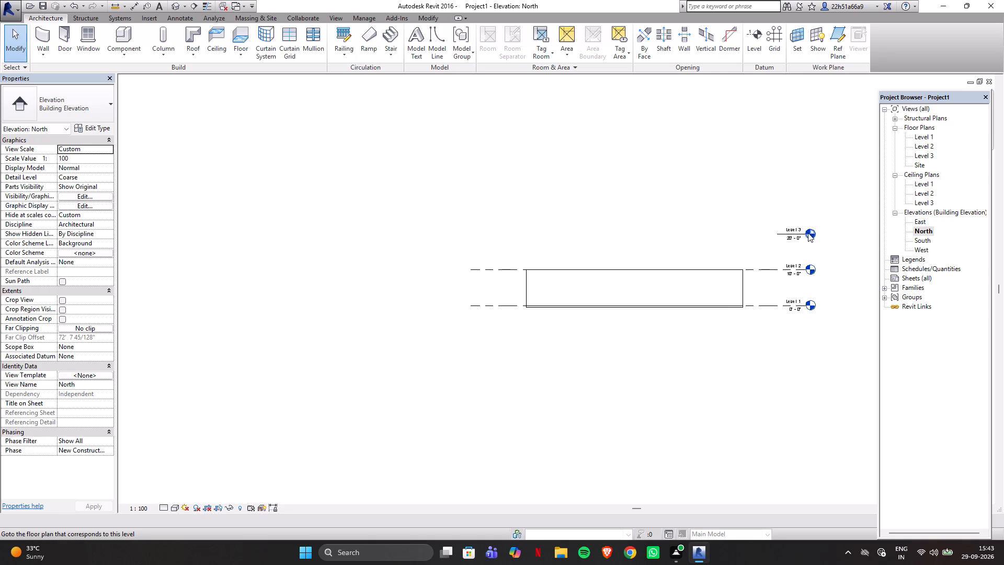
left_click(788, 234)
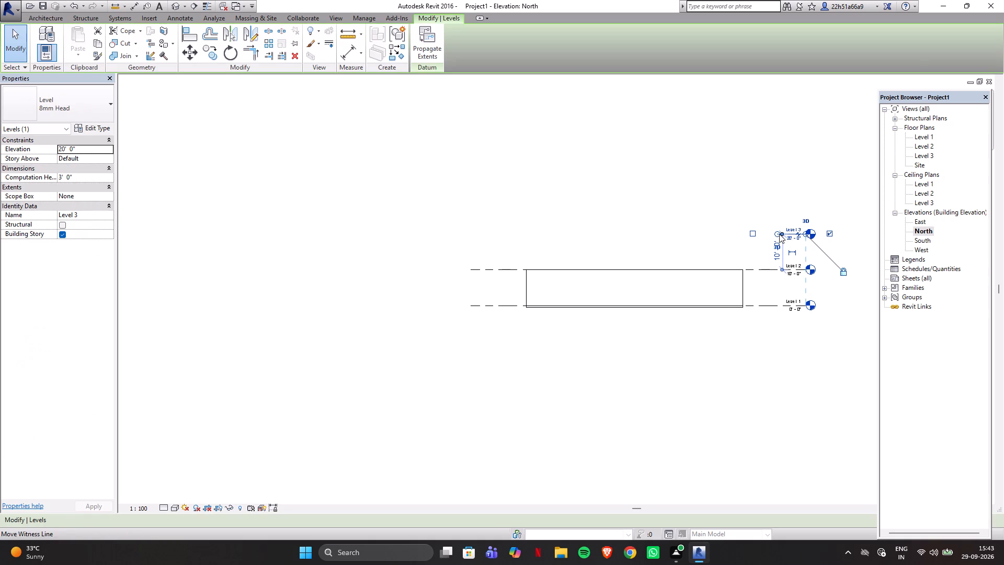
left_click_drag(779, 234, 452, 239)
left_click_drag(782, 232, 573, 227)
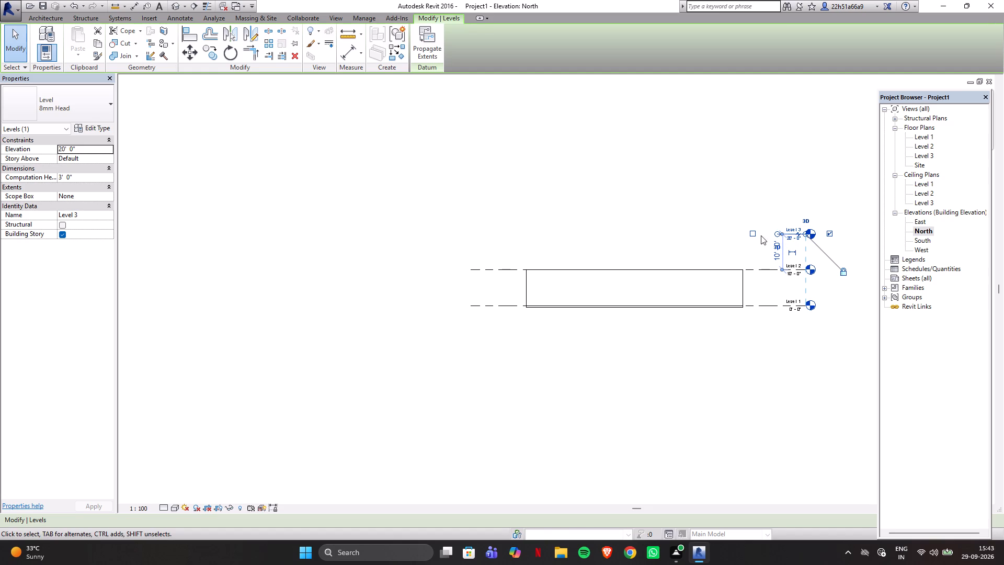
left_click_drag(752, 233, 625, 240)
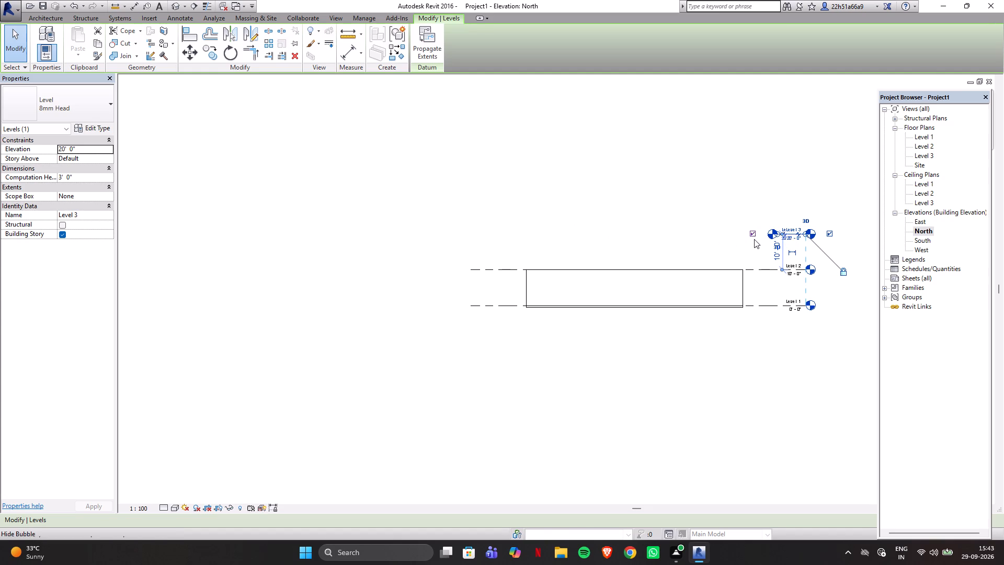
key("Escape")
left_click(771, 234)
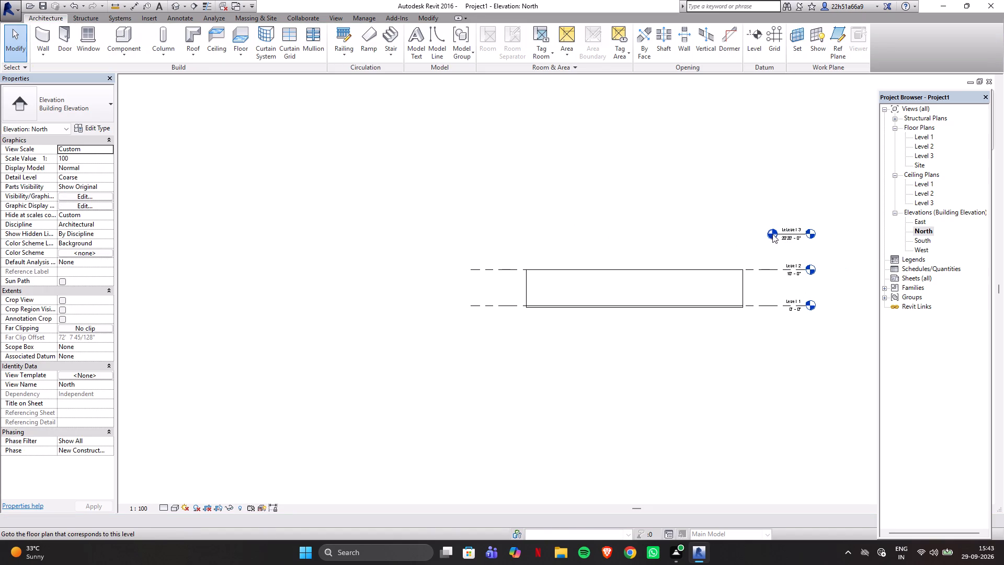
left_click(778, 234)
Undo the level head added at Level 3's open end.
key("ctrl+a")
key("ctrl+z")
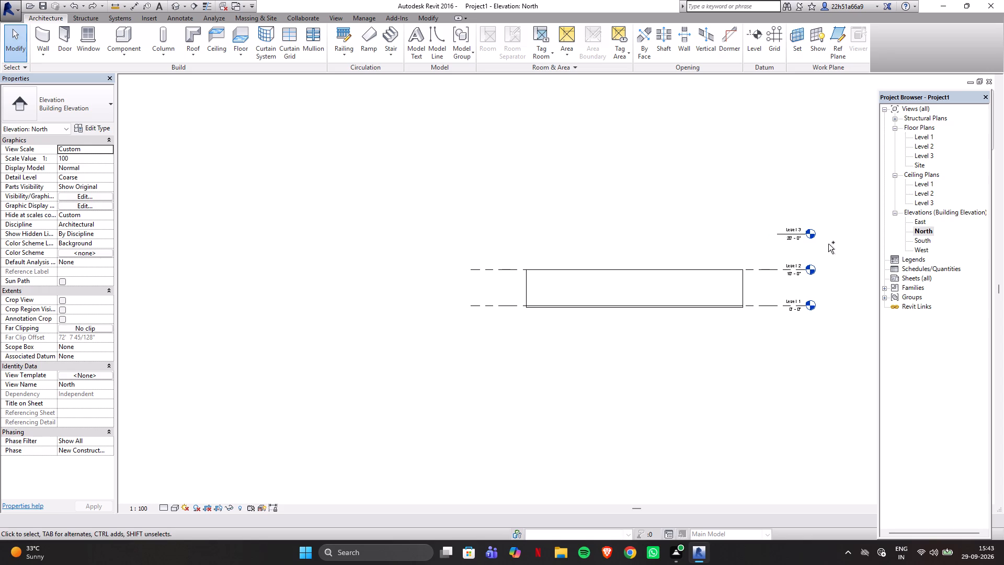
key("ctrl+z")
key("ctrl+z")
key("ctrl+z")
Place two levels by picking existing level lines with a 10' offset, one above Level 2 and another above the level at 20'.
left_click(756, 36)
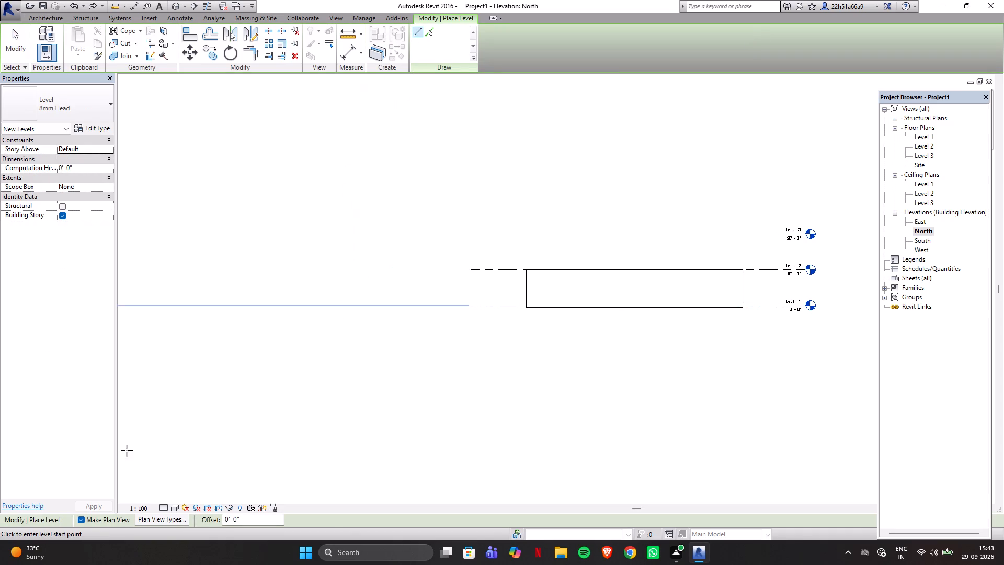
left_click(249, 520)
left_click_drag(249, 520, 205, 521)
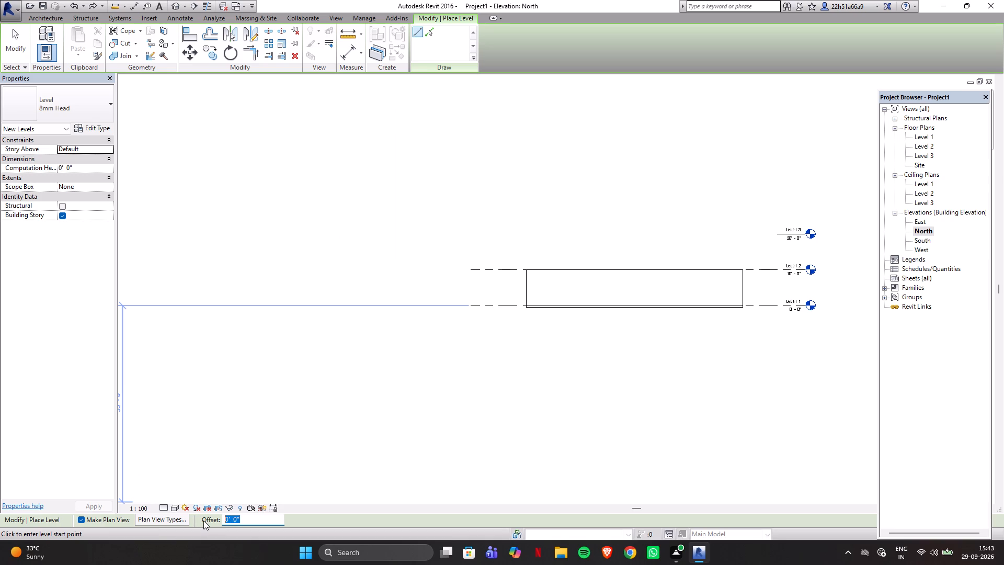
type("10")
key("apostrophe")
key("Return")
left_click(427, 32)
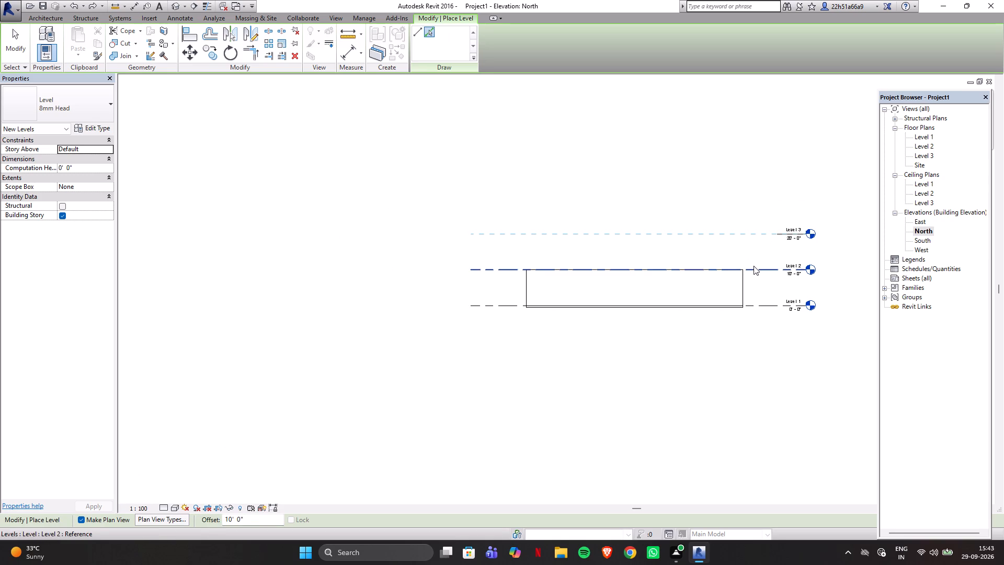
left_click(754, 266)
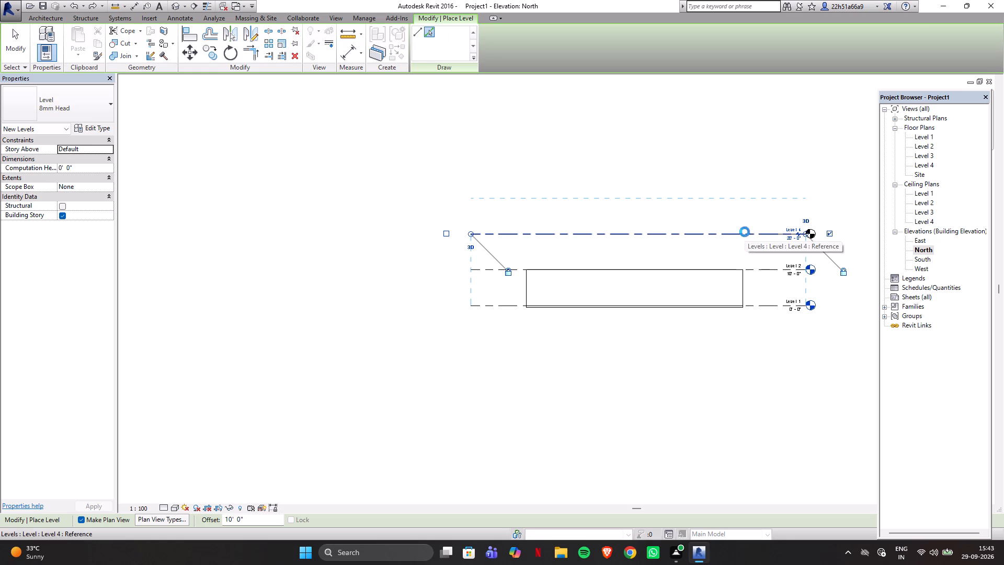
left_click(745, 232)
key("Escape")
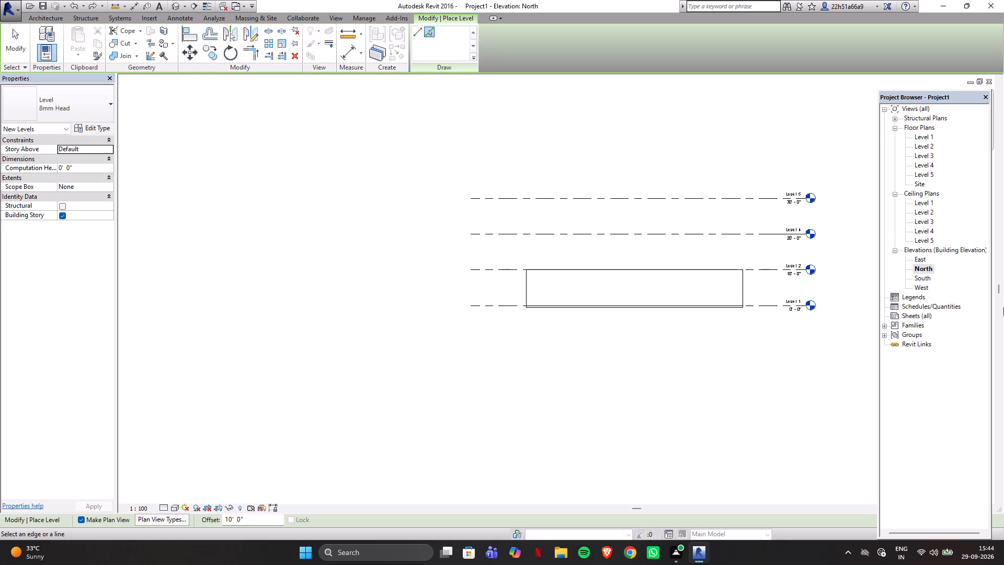
Undo the two offset levels and the short Level 3 line, leaving only Levels 1 and 2.
key("ctrl+z")
key("ctrl+z")
key("ctrl+z")
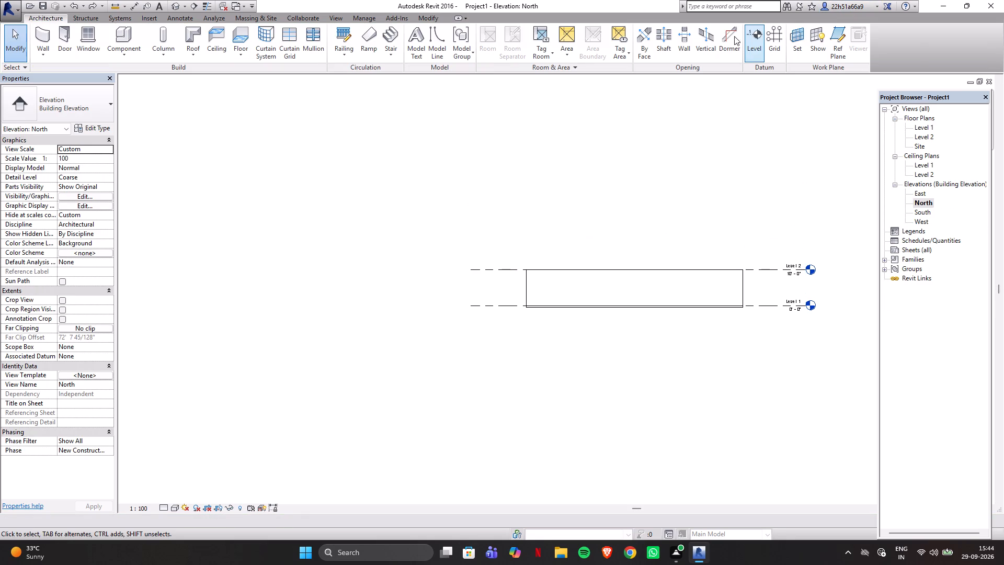
Create full-width levels at 20', 30' and 40' by picking each topmost level line in turn from Level 2 with a 10' offset.
left_click(749, 35)
left_click(429, 31)
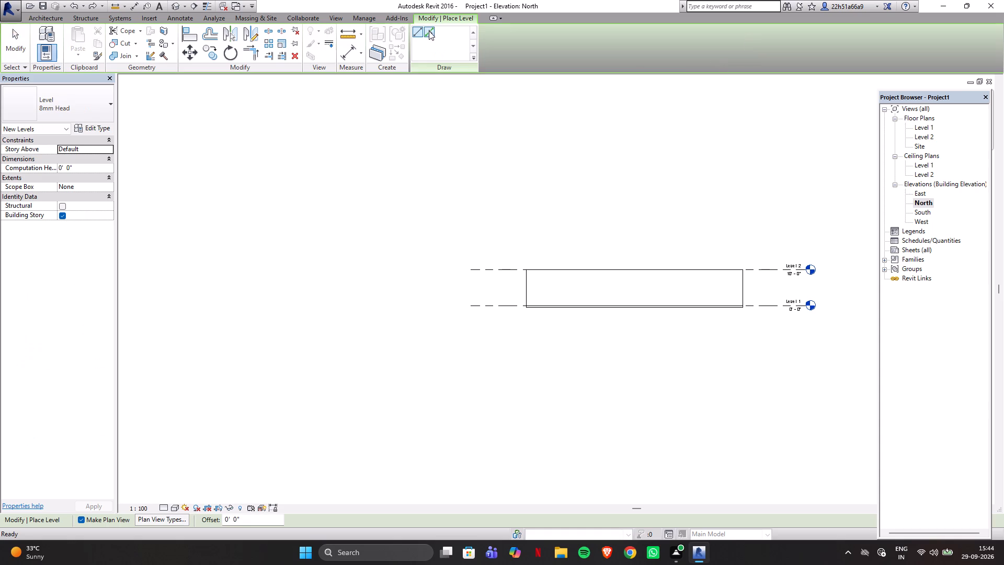
left_click_drag(252, 519, 160, 515)
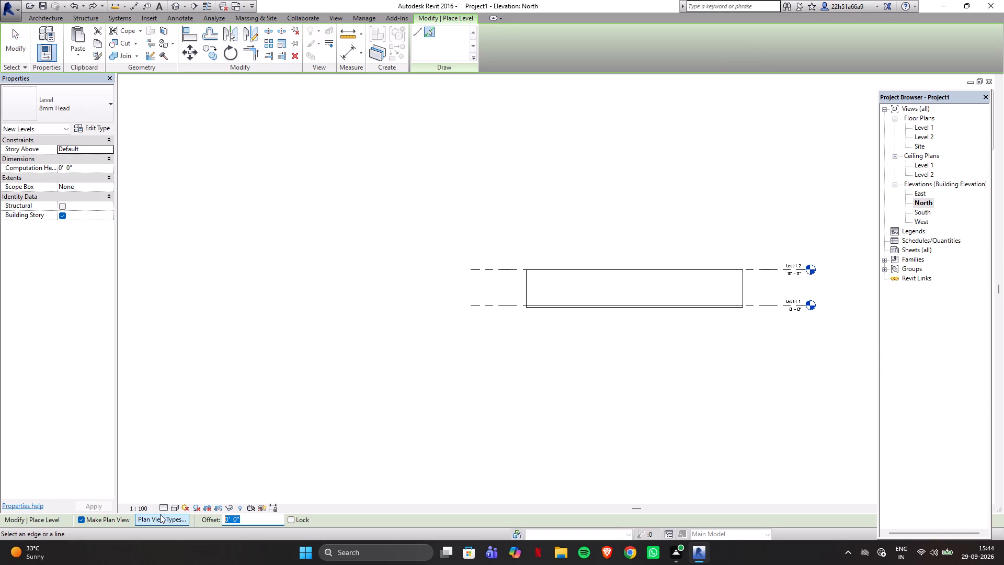
type("10'")
key("Return")
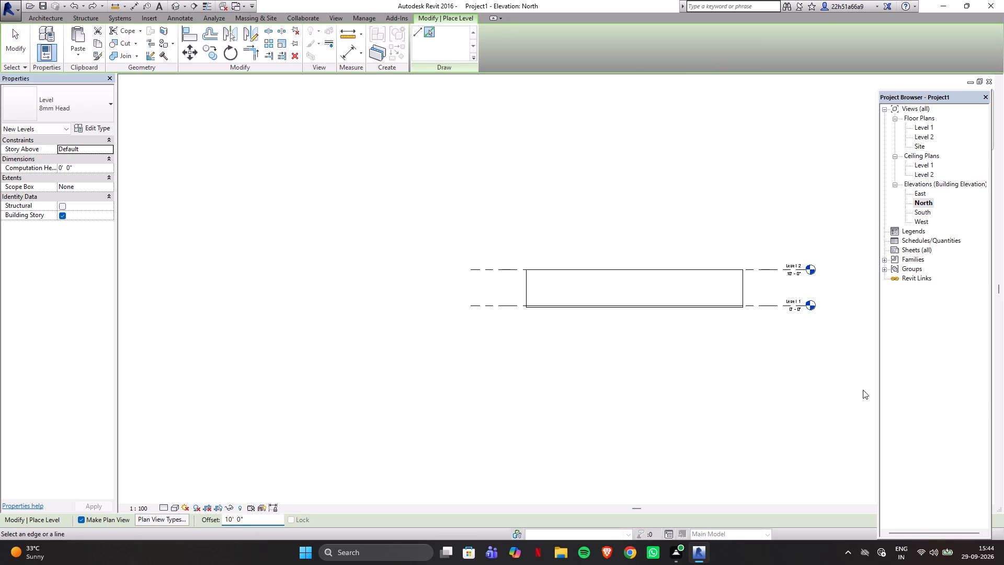
left_click(770, 267)
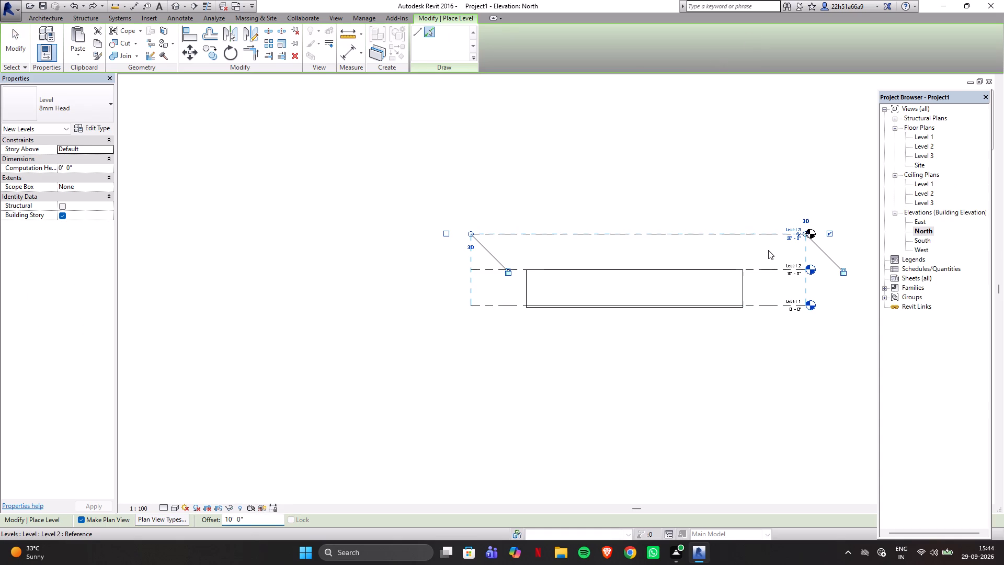
left_click(766, 232)
left_click(766, 197)
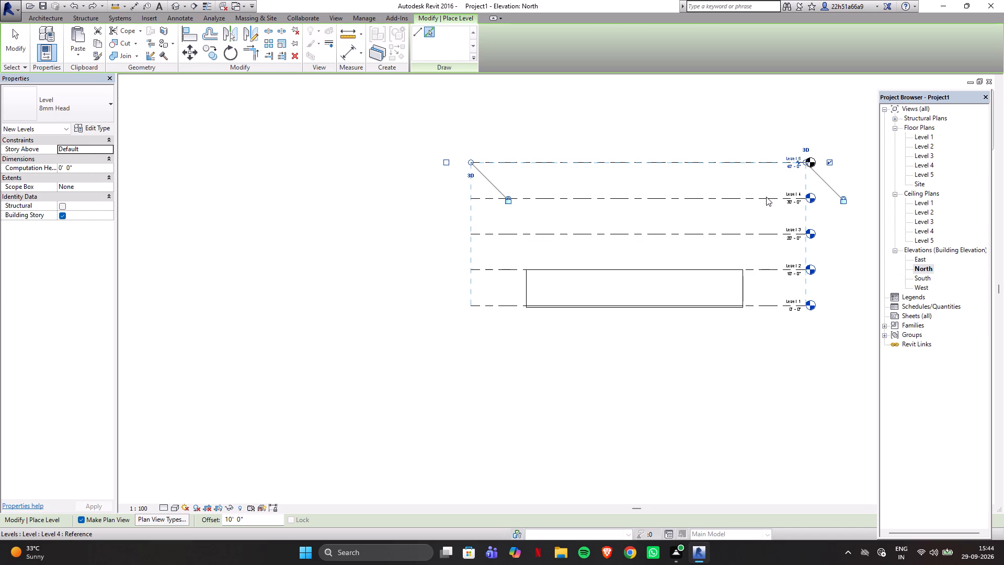
key("Escape")
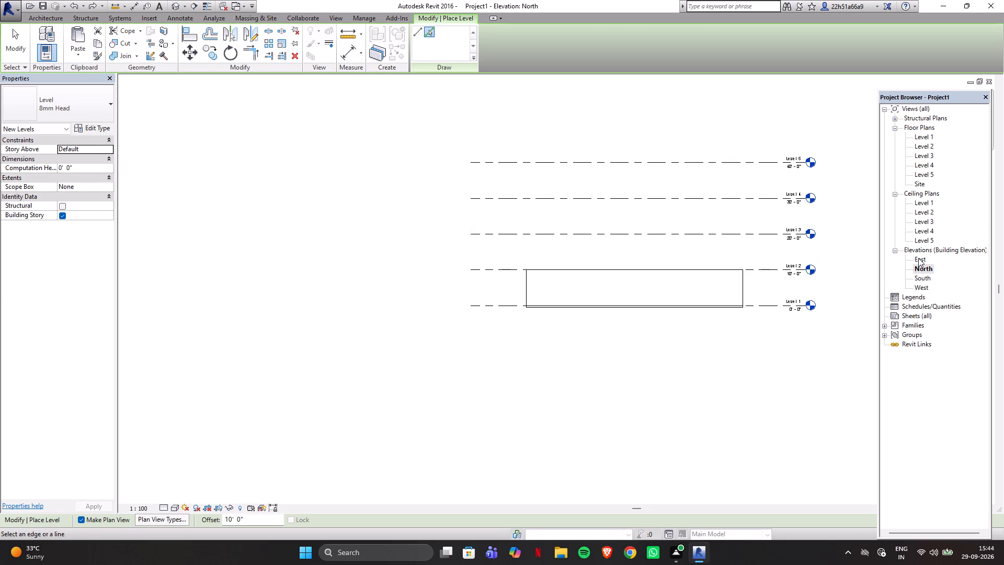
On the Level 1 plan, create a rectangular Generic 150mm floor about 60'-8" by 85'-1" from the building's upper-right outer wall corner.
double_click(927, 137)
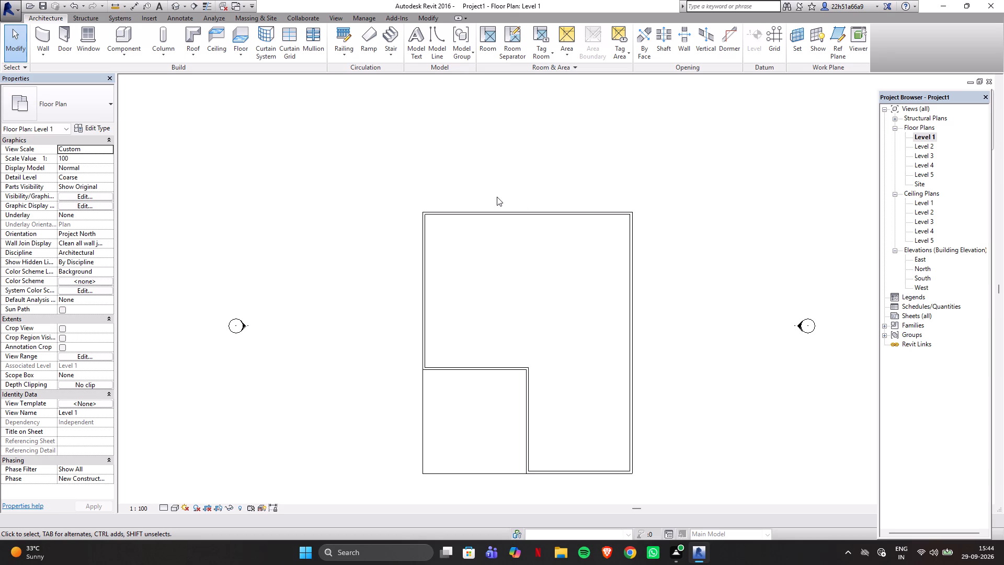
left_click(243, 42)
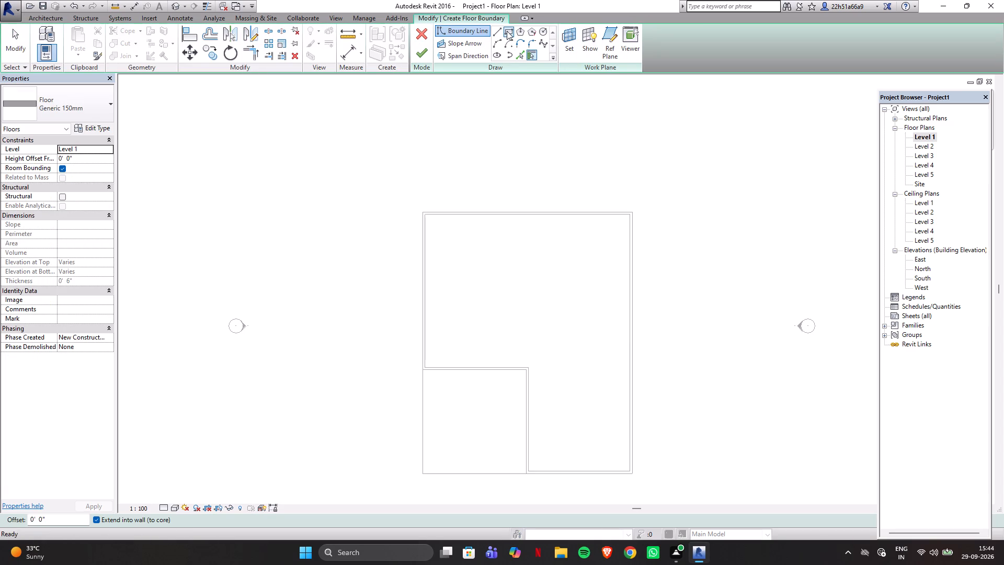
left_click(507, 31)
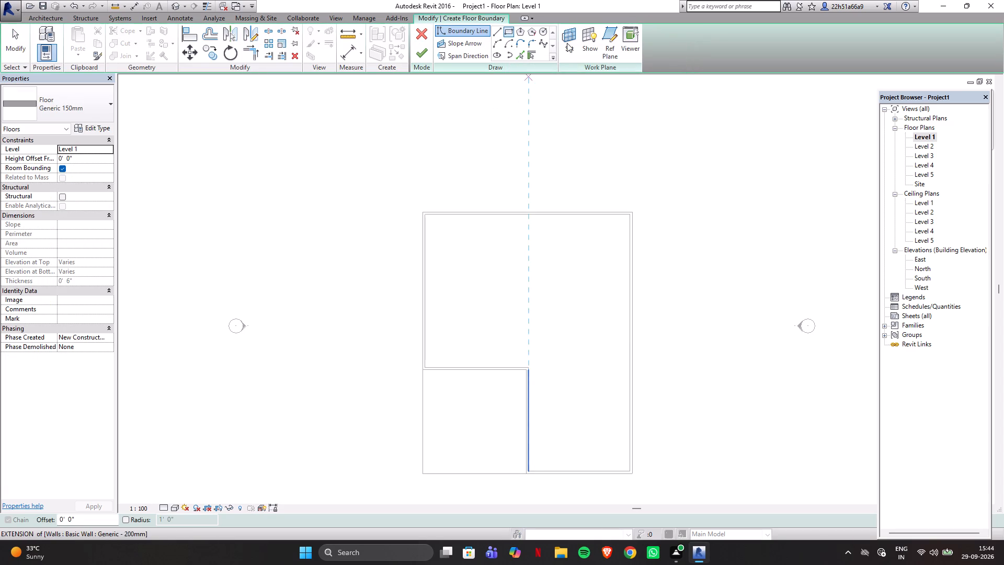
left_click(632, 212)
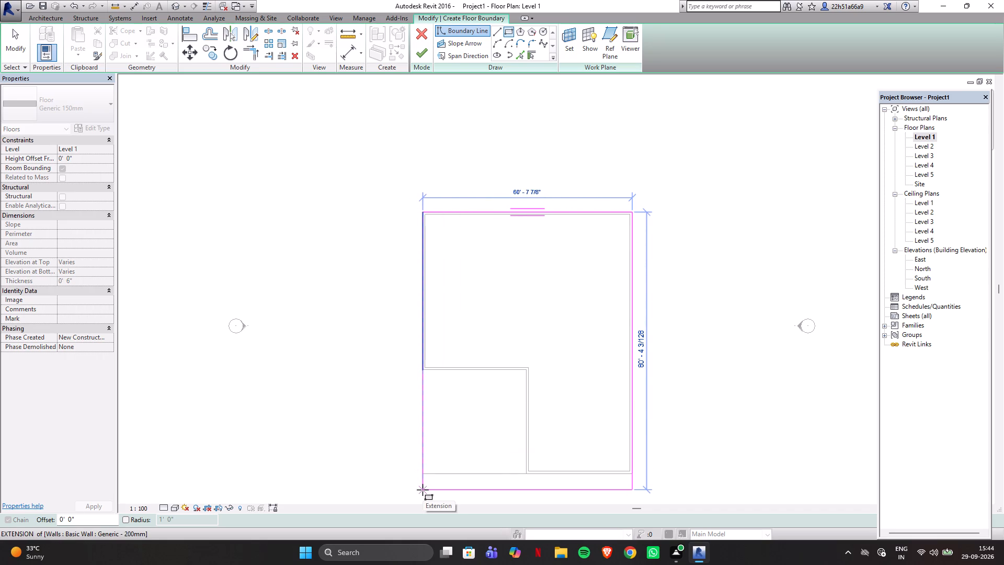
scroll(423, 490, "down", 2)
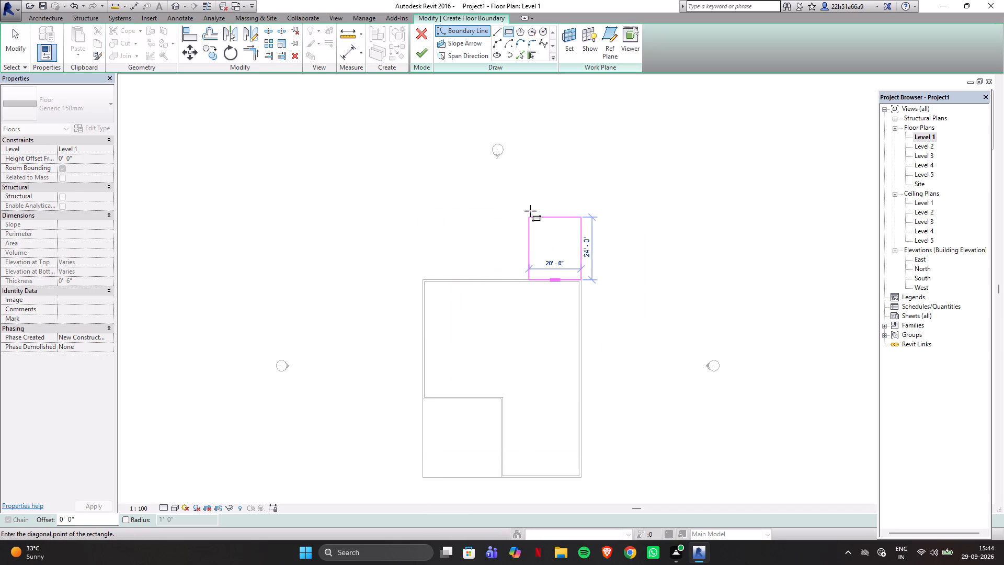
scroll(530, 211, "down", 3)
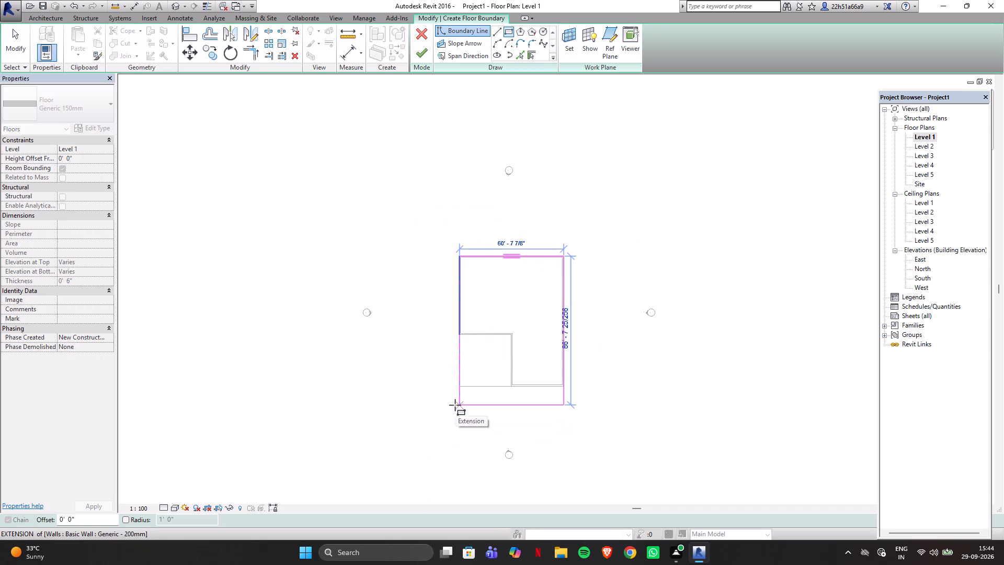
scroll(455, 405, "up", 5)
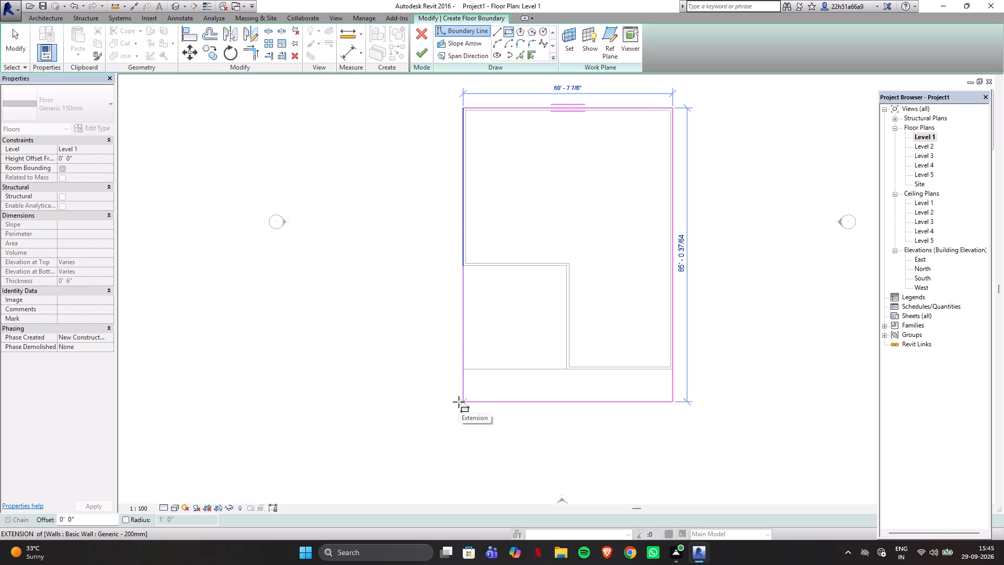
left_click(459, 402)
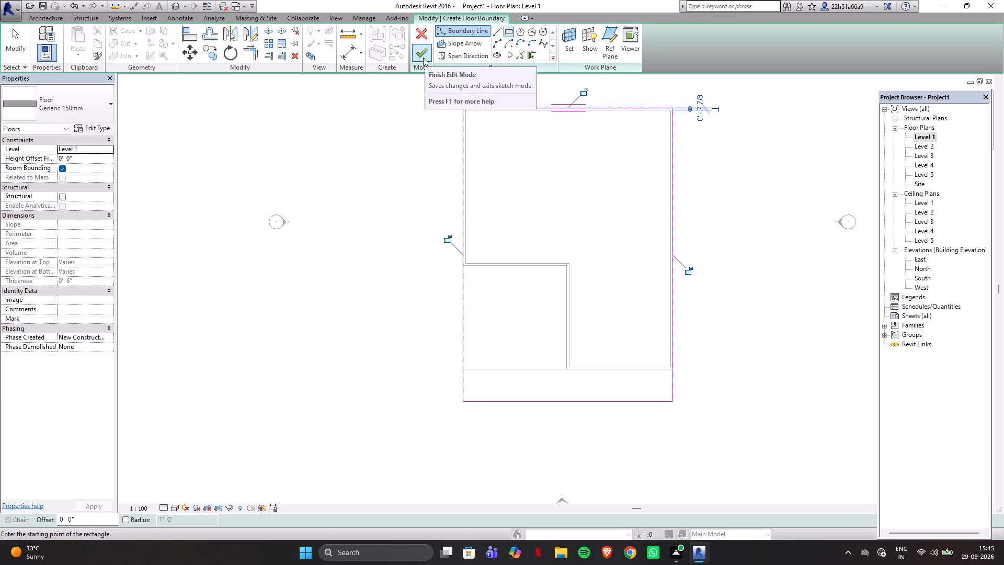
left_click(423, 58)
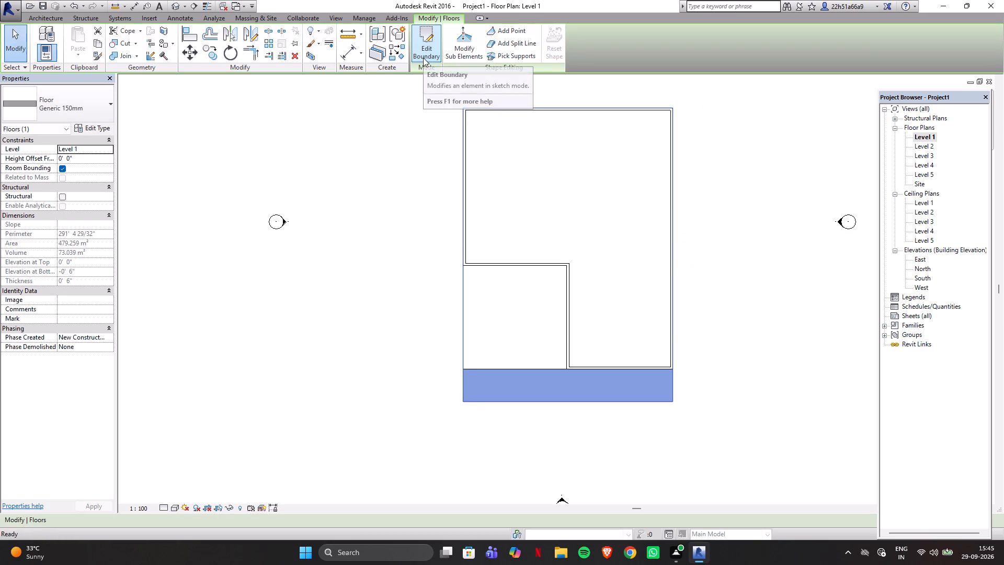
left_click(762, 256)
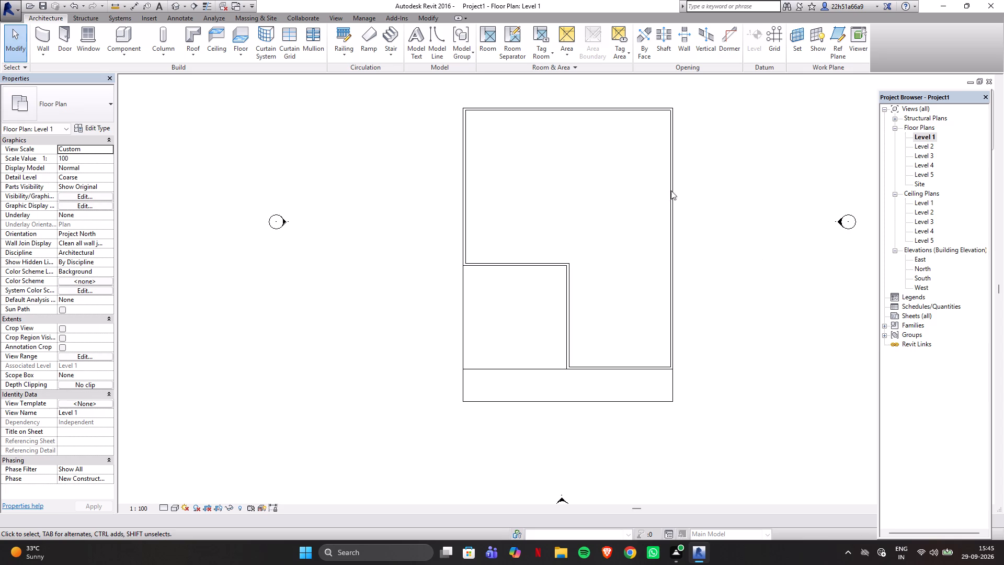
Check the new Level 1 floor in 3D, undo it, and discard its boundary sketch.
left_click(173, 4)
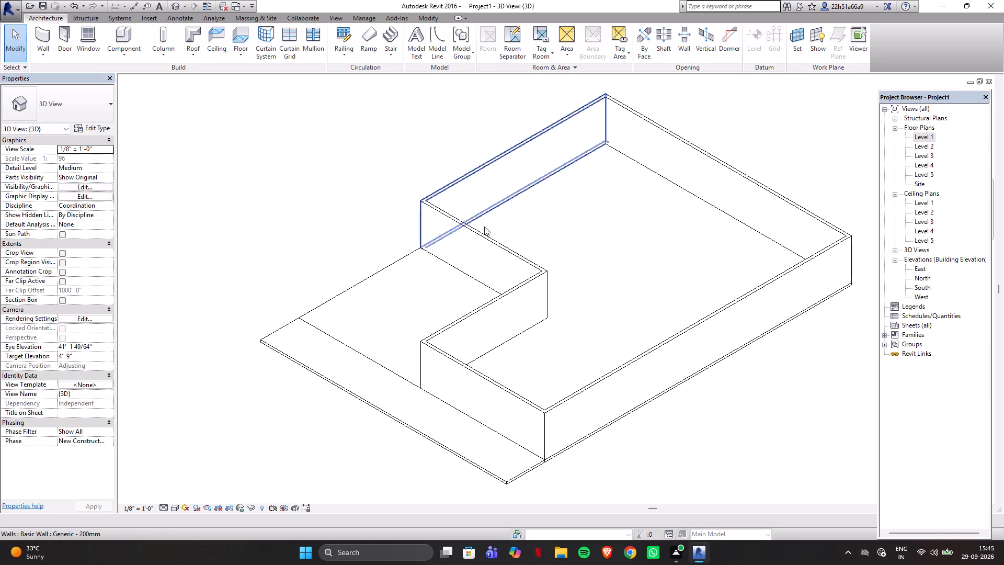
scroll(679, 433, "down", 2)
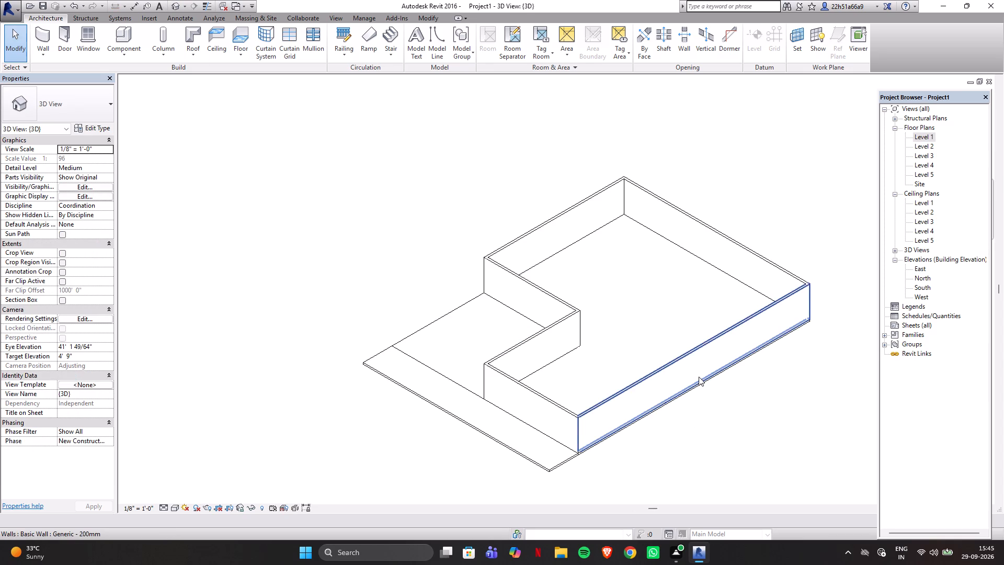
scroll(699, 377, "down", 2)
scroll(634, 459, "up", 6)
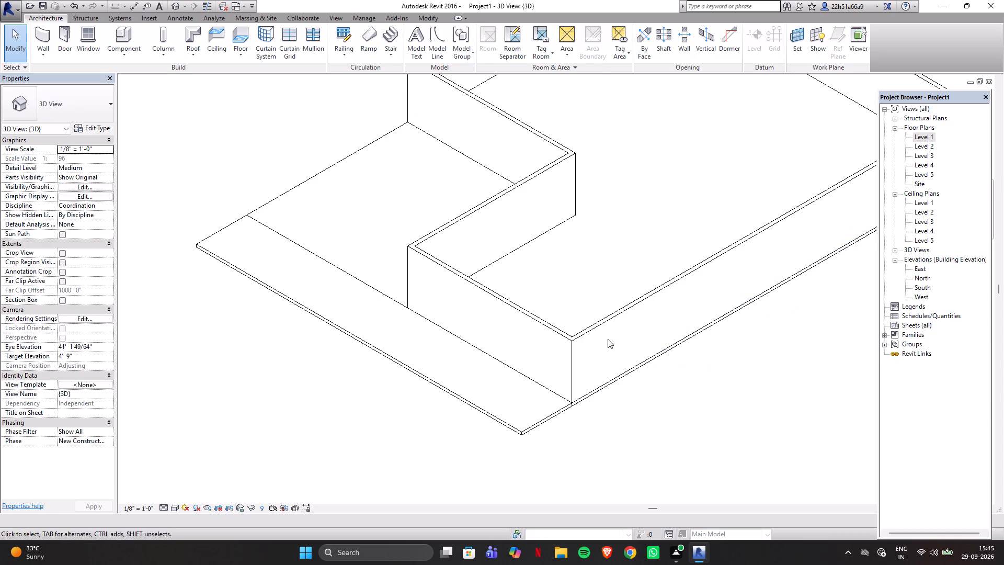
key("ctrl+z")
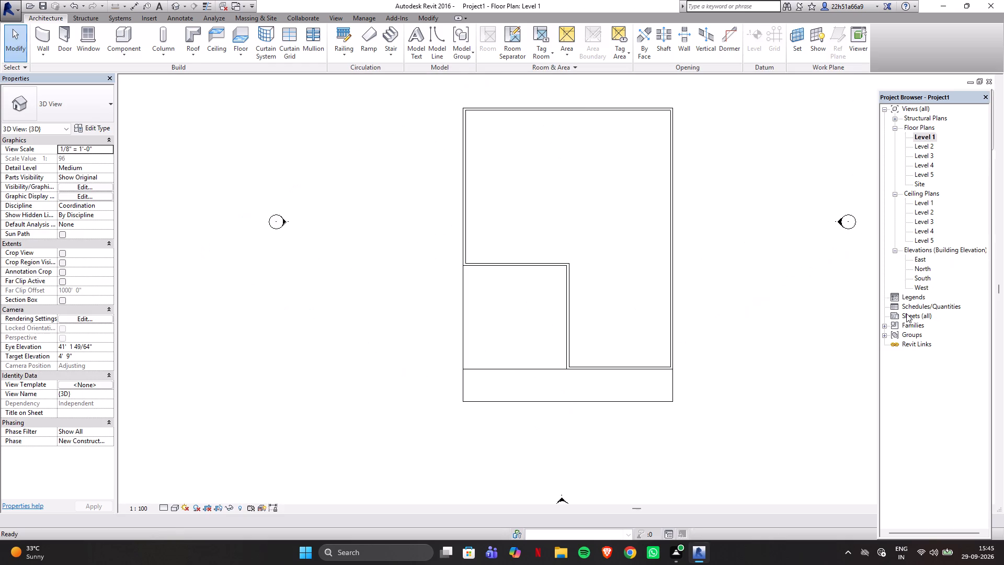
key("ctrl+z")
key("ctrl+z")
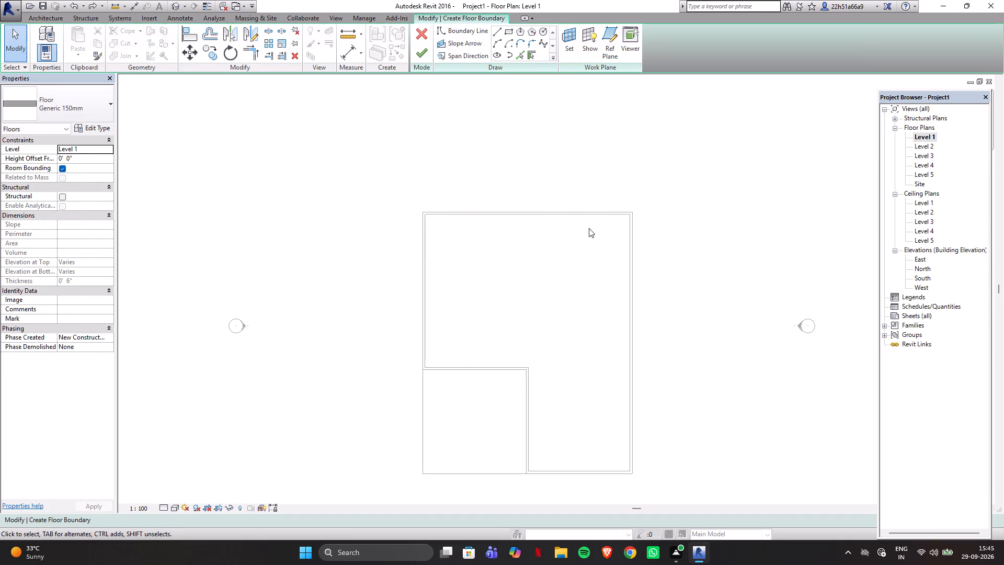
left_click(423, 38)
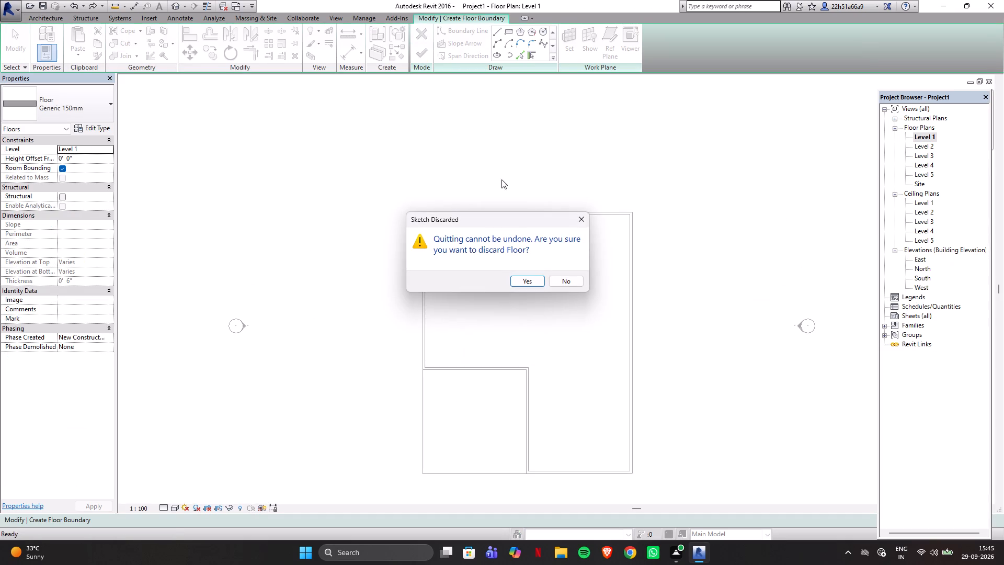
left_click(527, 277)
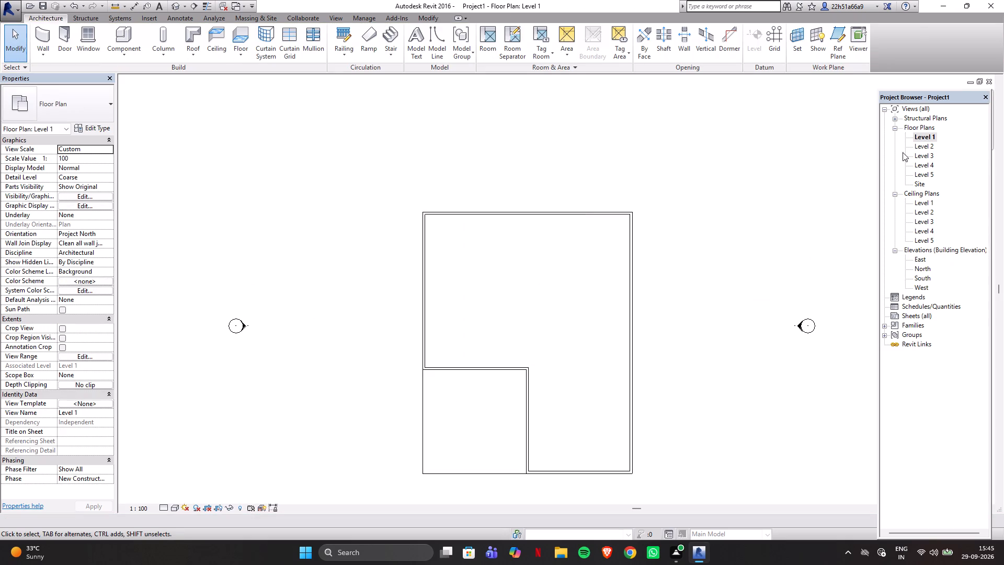
On the Level 2 plan, create a rectangular Generic 150mm floor about 60'-8" by 85'-0" from the building's upper-right outer wall corner.
double_click(925, 151)
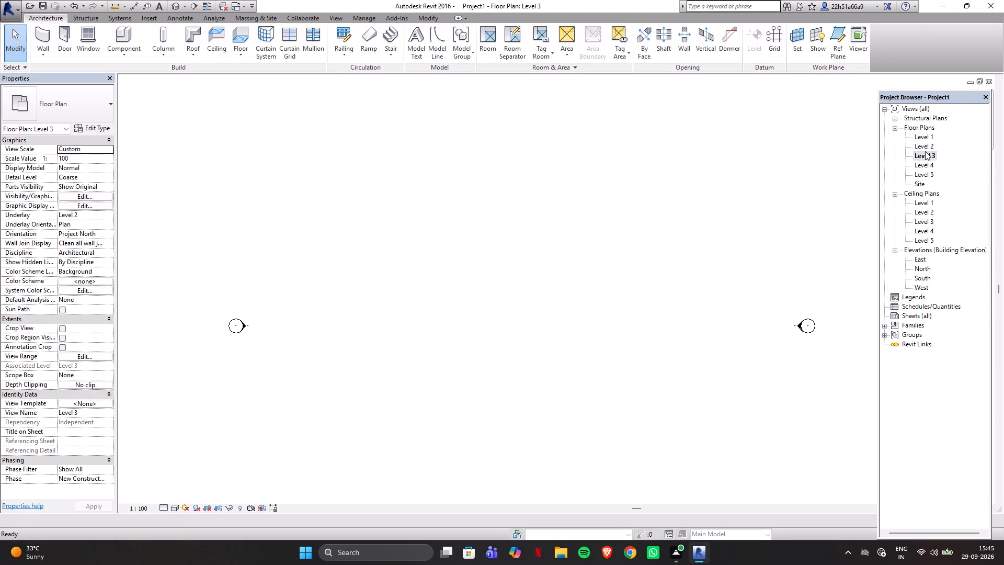
left_click(925, 149)
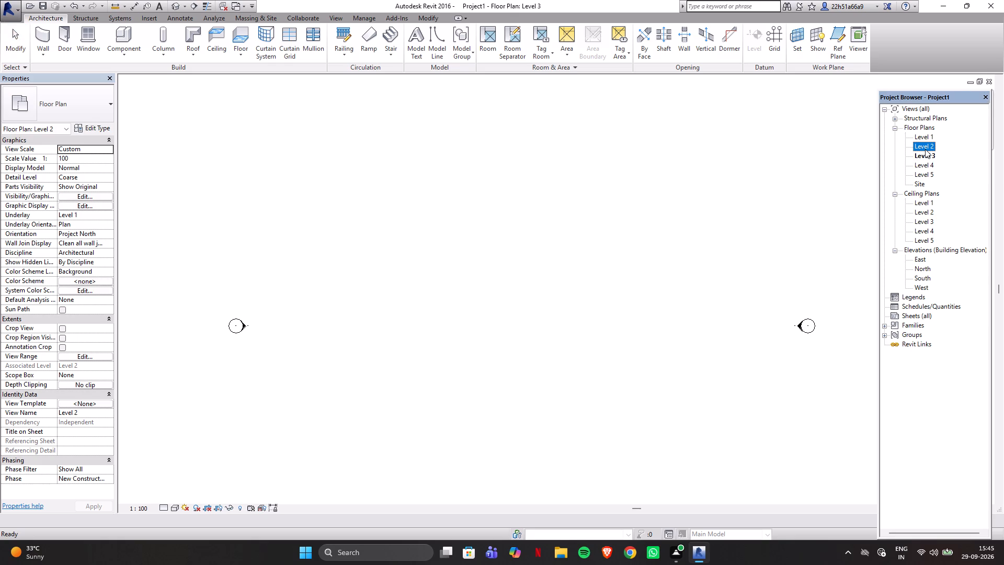
left_click(925, 149)
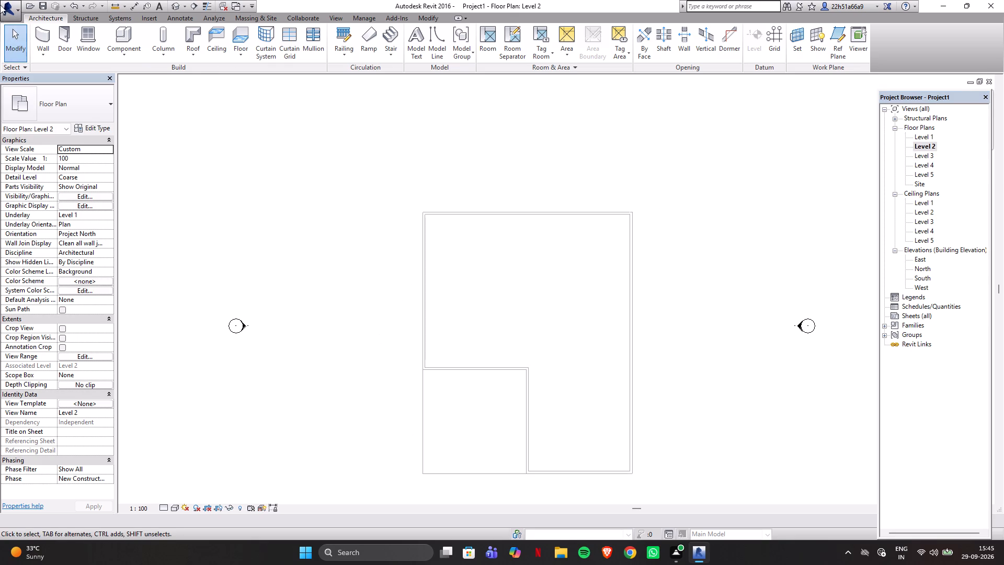
left_click(244, 37)
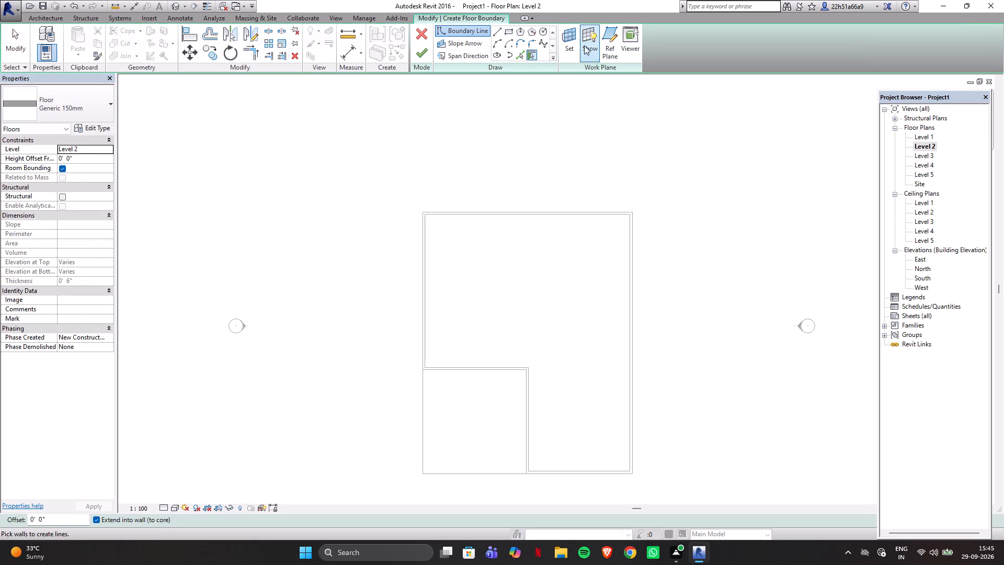
left_click(509, 33)
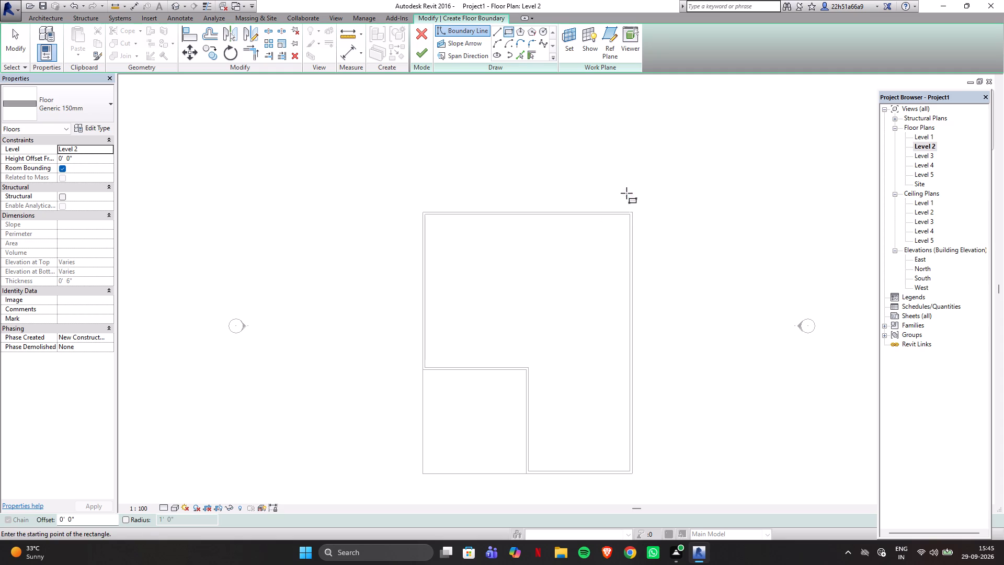
scroll(631, 213, "up", 1)
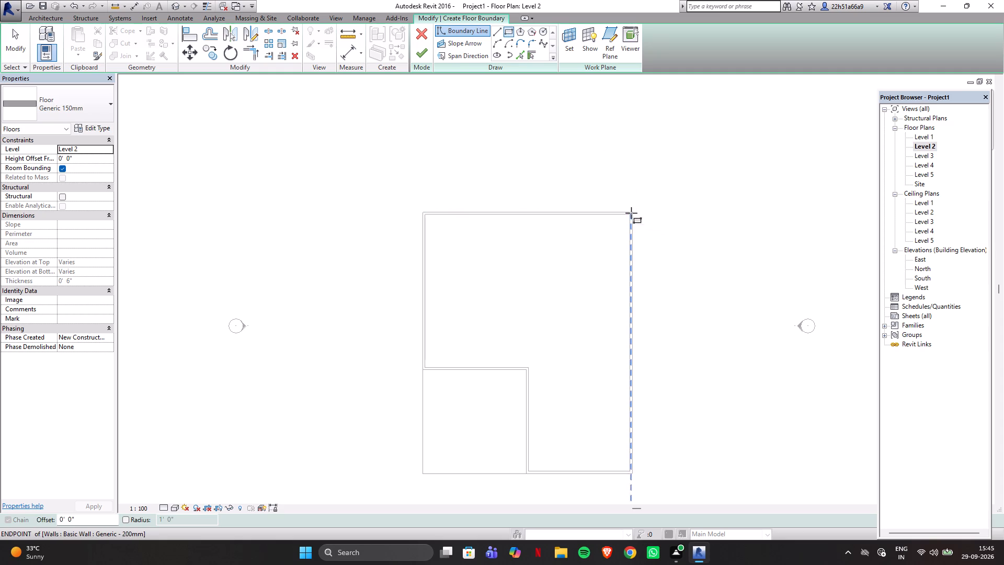
scroll(631, 213, "up", 2)
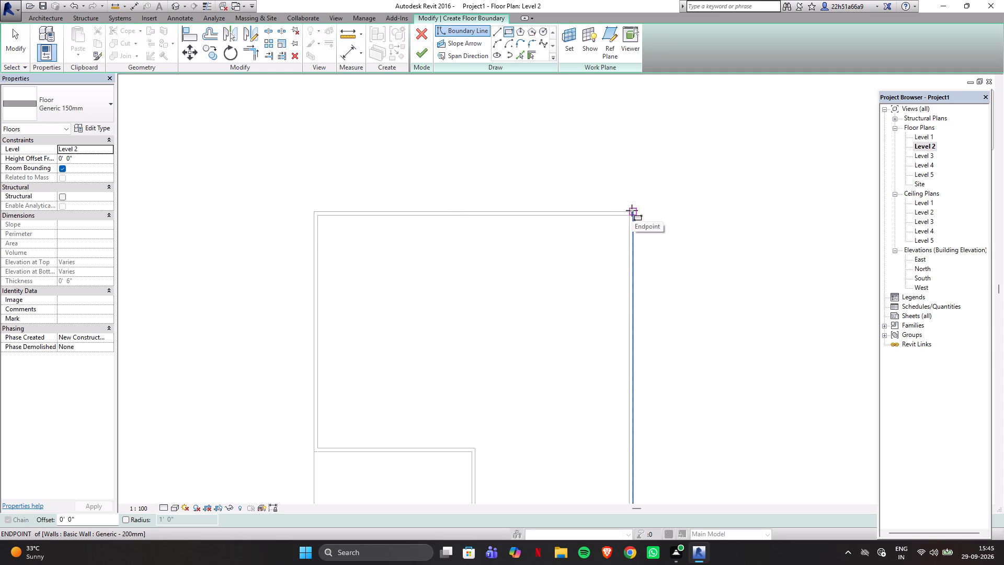
left_click(632, 210)
scroll(410, 225, "down", 1)
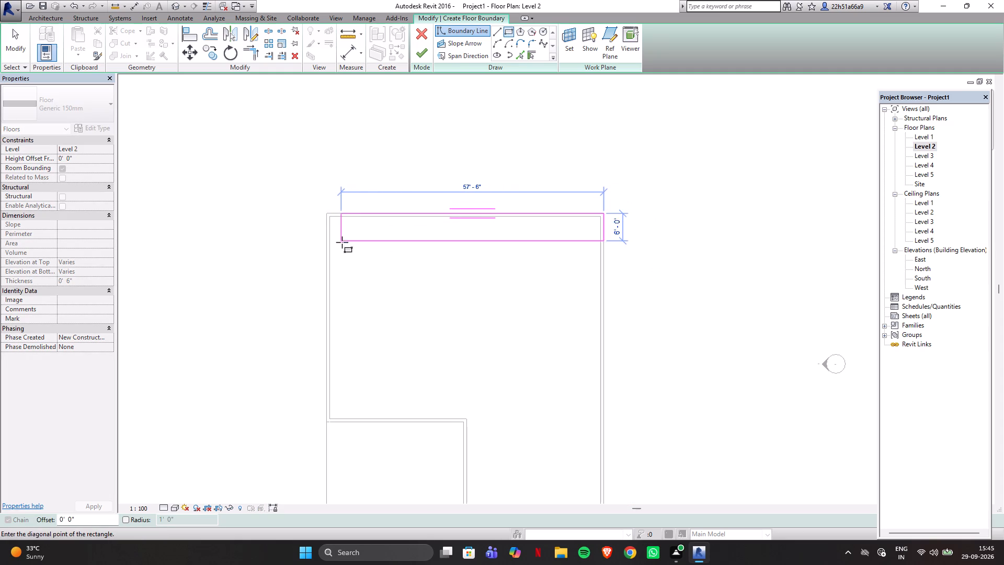
scroll(405, 156, "down", 5)
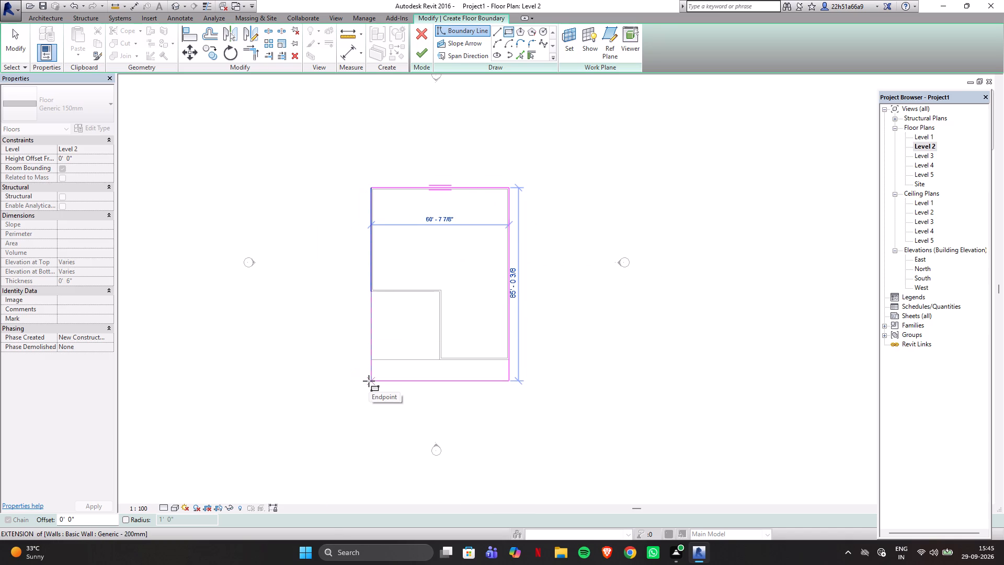
left_click(369, 381)
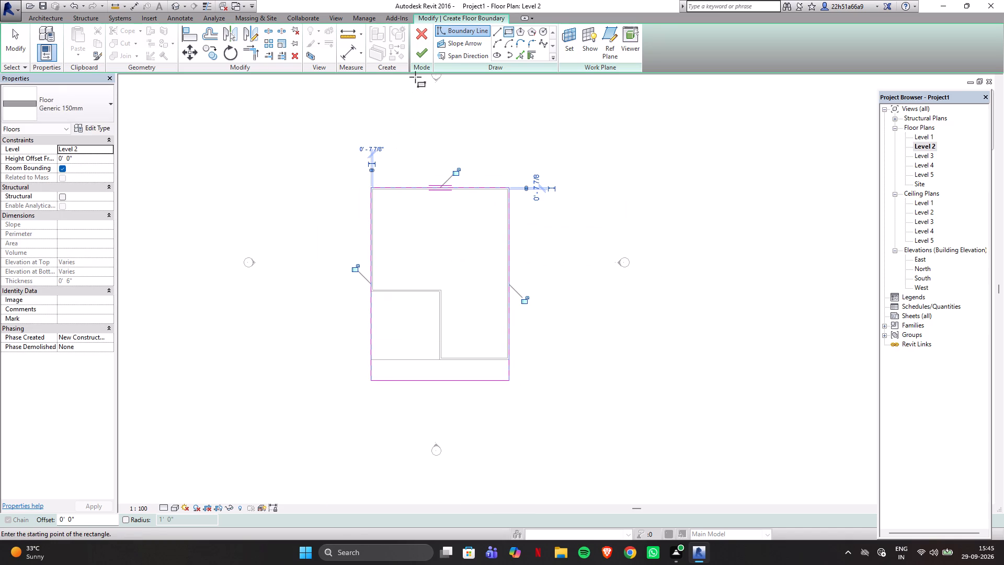
left_click(421, 50)
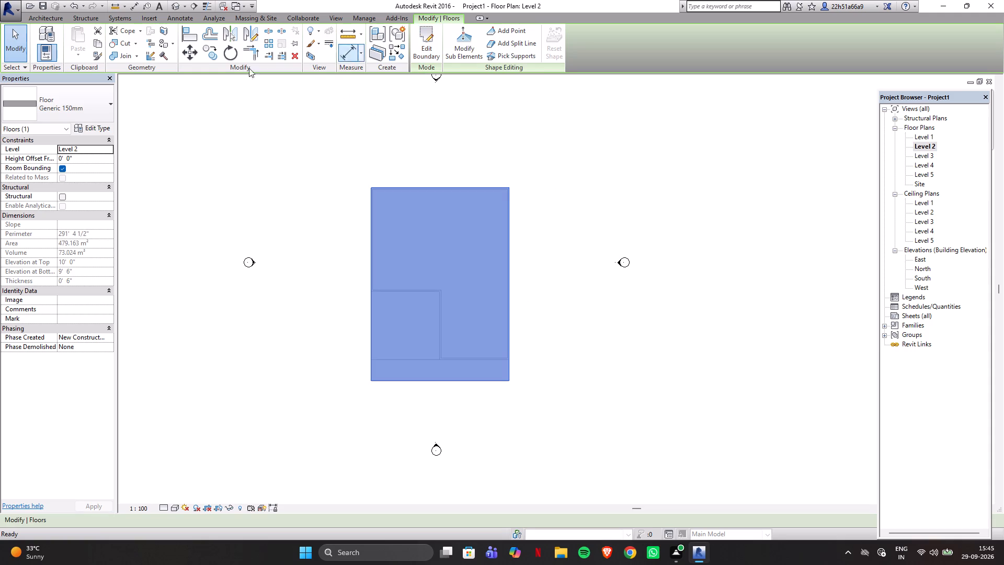
In the 3D view, set the visual style to Realistic and inspect the floor slabs and walls from several angles.
left_click(174, 6)
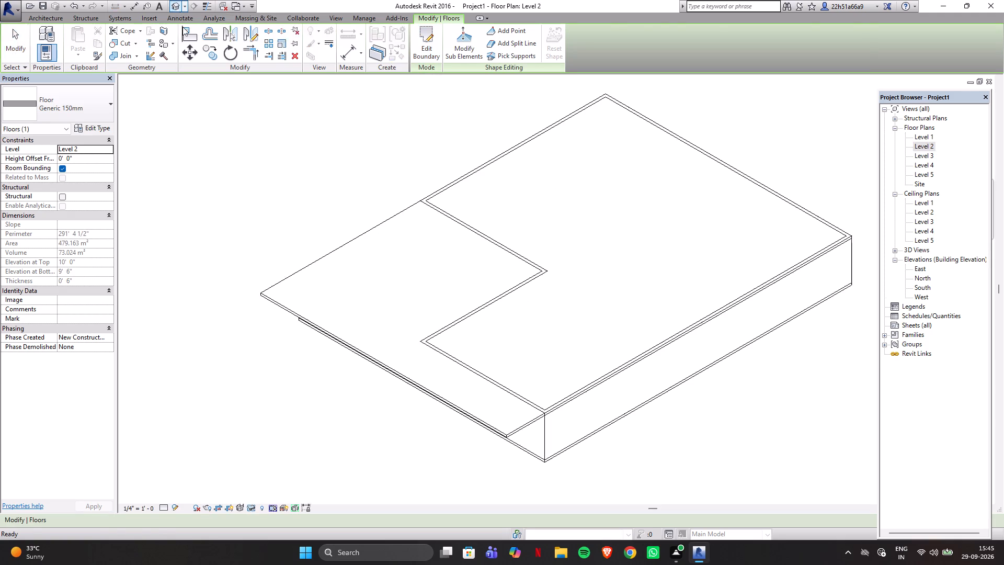
left_click(176, 510)
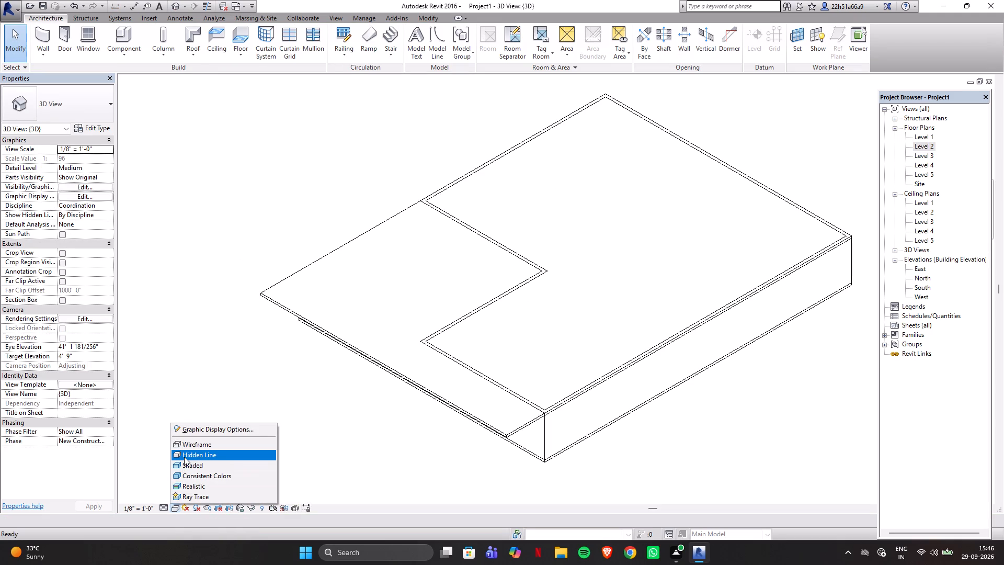
left_click(184, 457)
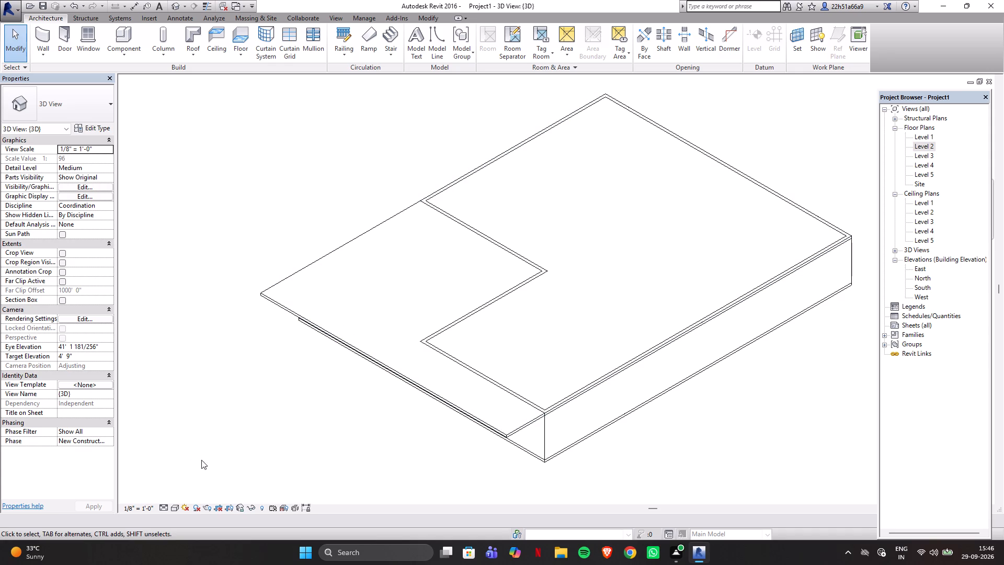
left_click(173, 507)
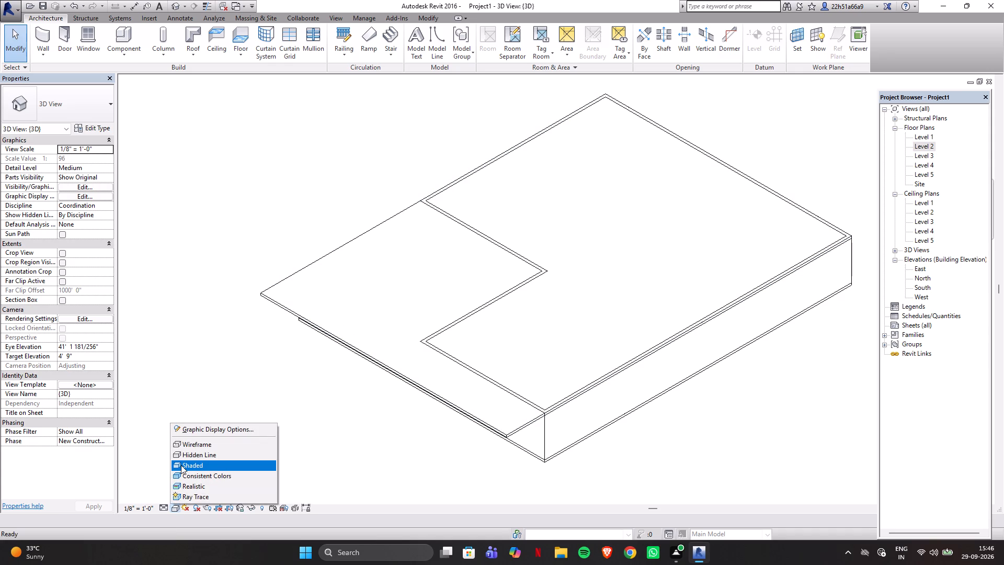
left_click(185, 482)
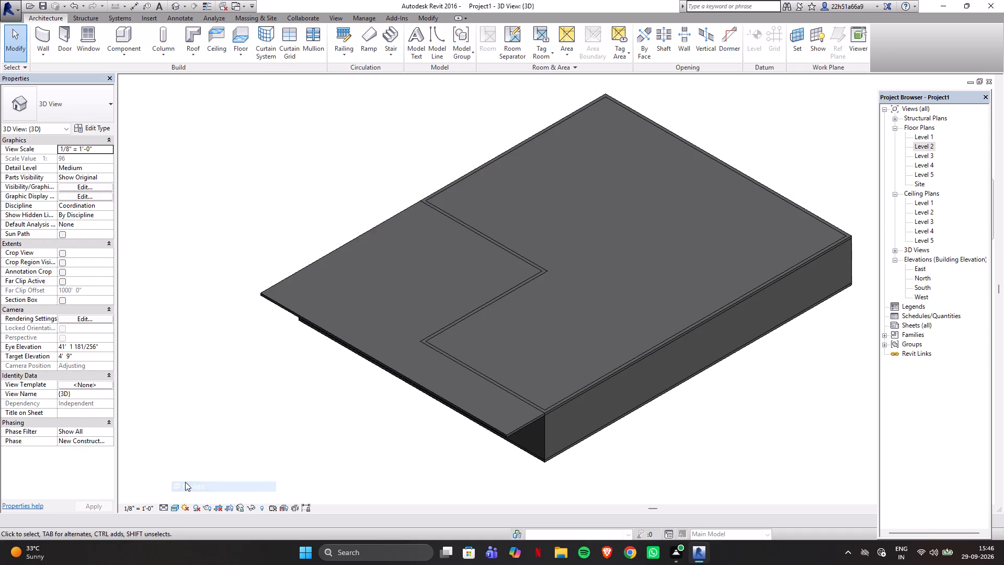
middle_click_drag(304, 448, 383, 344, "shift")
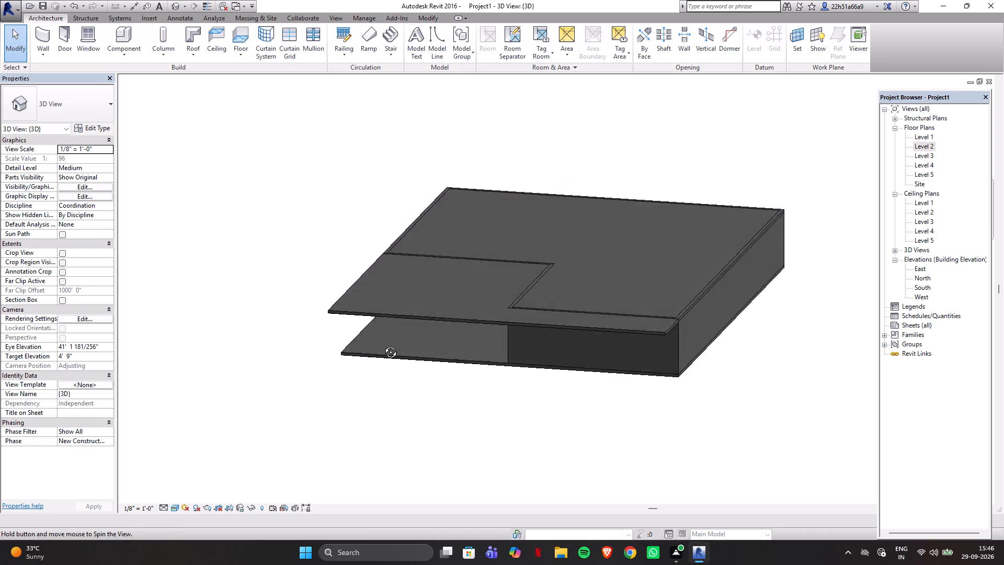
middle_click_drag(383, 344, 457, 397, "shift")
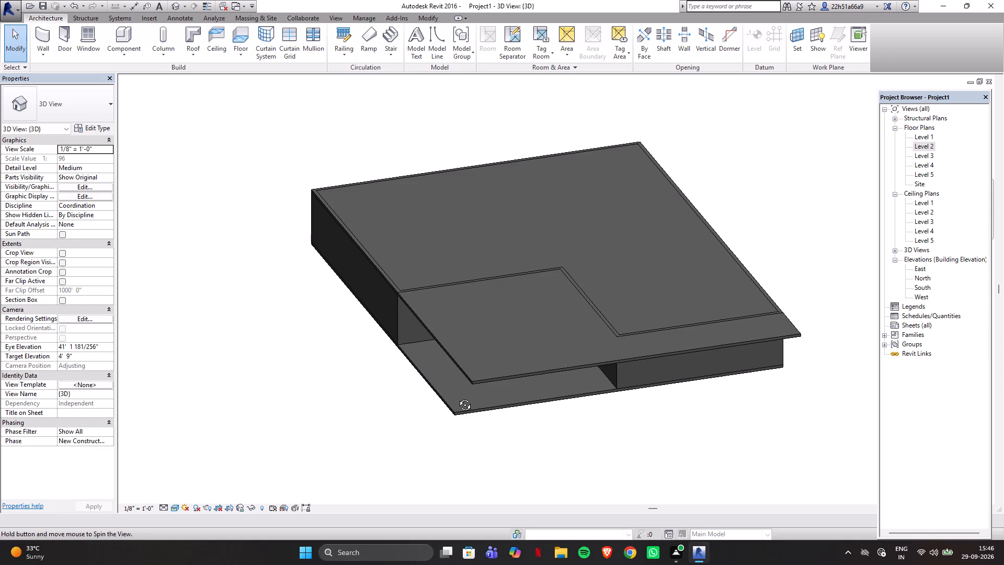
middle_click_drag(457, 397, 507, 225, "shift")
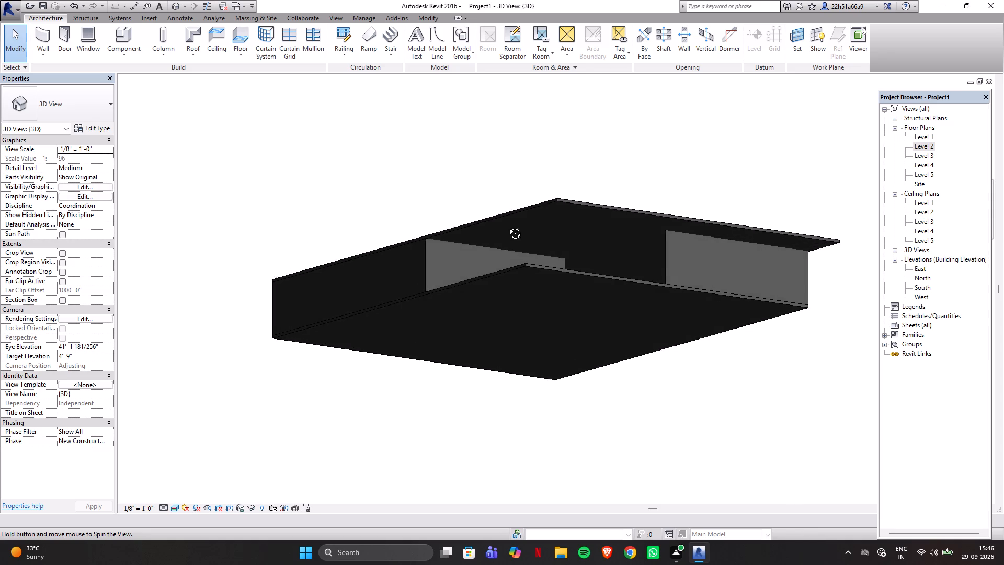
middle_click_drag(507, 225, 492, 255, "shift")
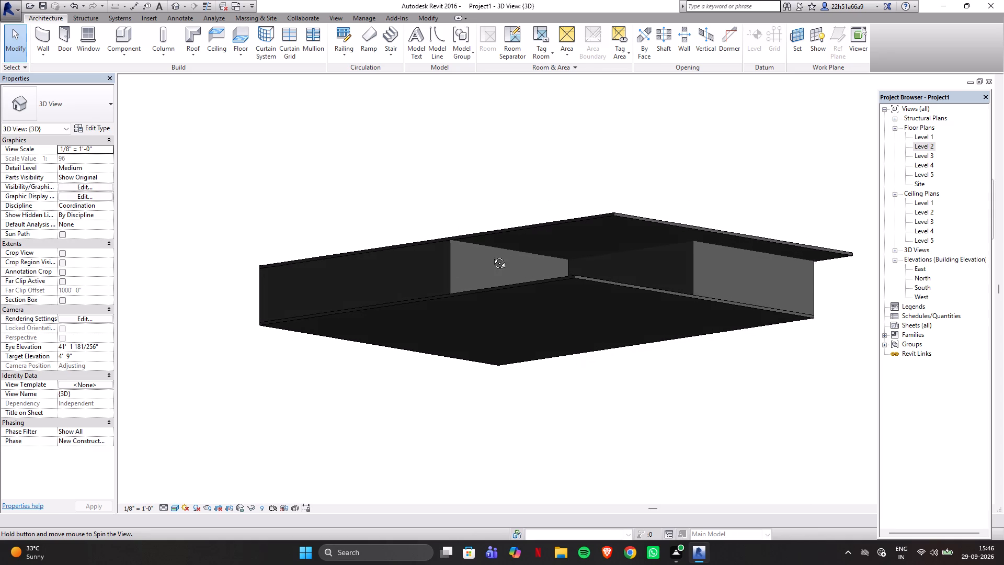
middle_click_drag(492, 255, 416, 390, "shift")
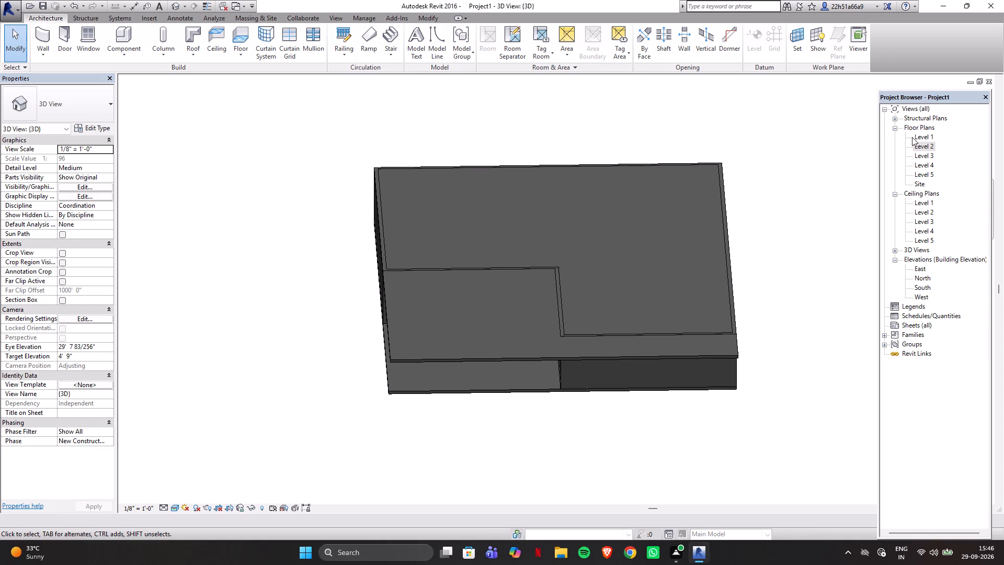
On the Level 1 plan, start an architectural column and choose the M_Rectangular Column type 610 x 610mm.
double_click(923, 137)
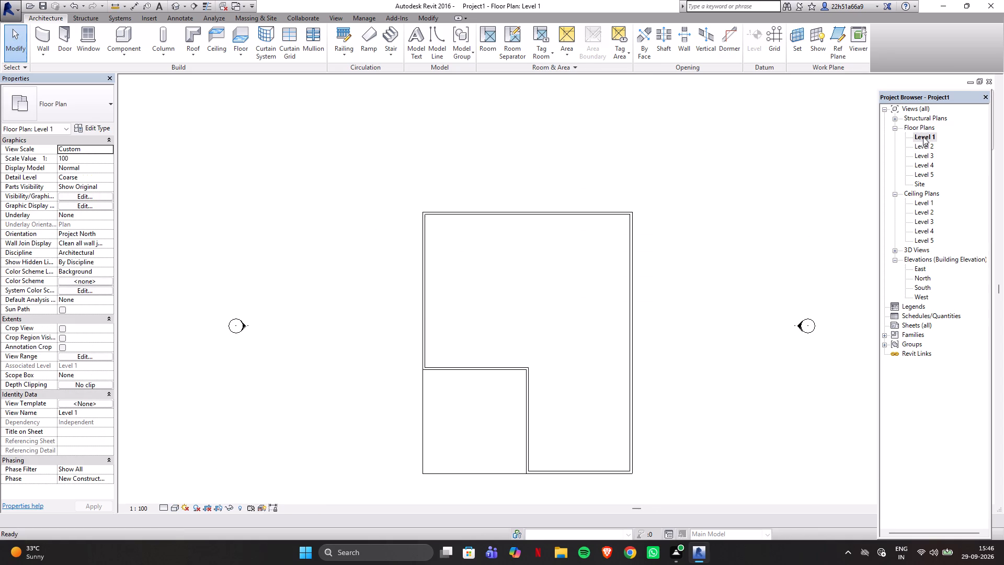
left_click(163, 47)
left_click(168, 97)
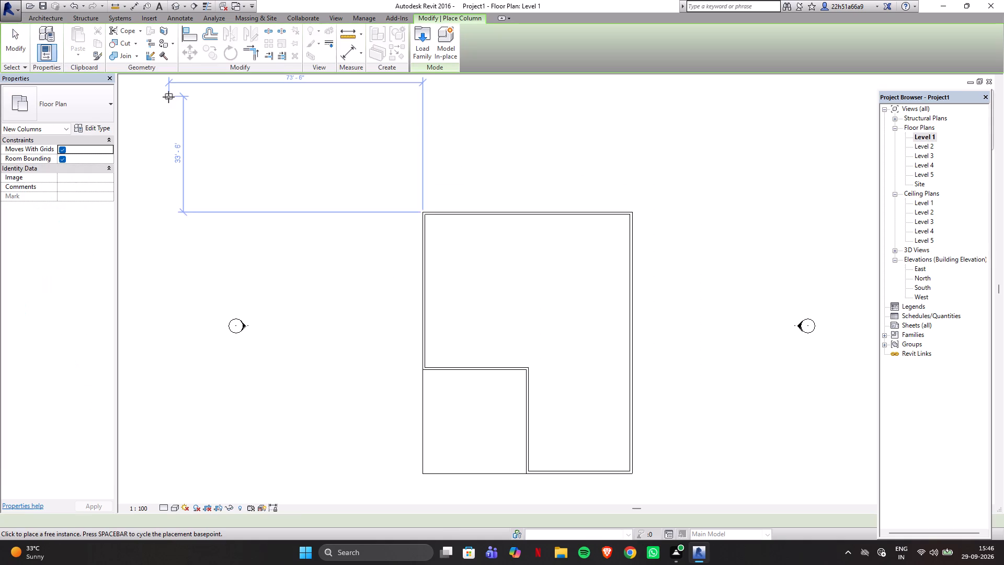
left_click(82, 129)
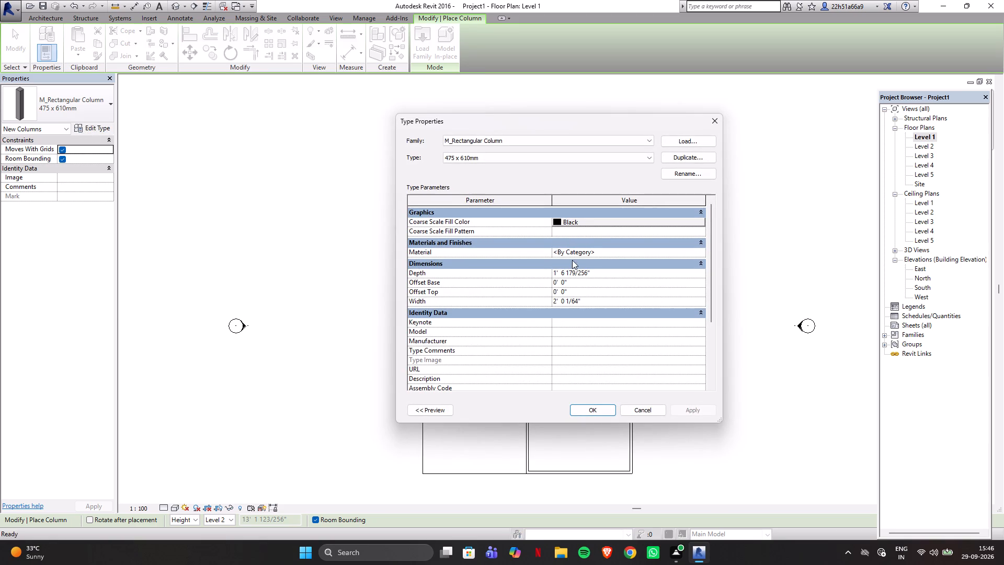
left_click(588, 298)
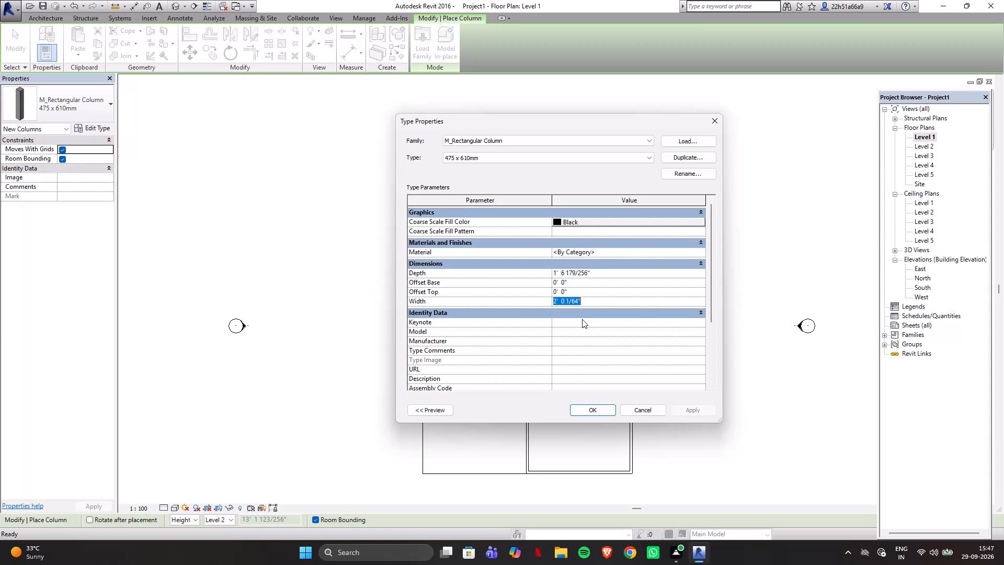
scroll(604, 296, "down", 7)
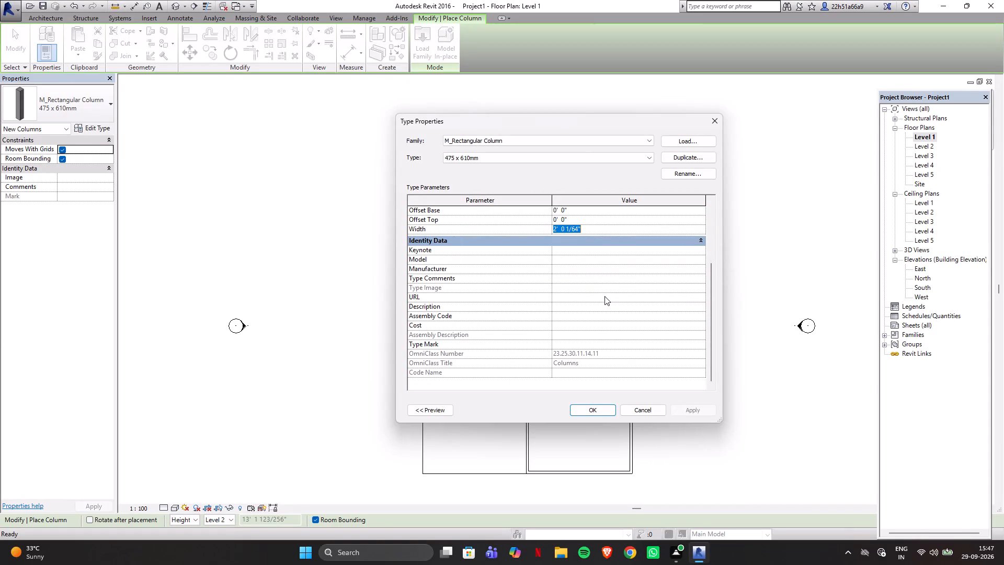
scroll(607, 294, "up", 7)
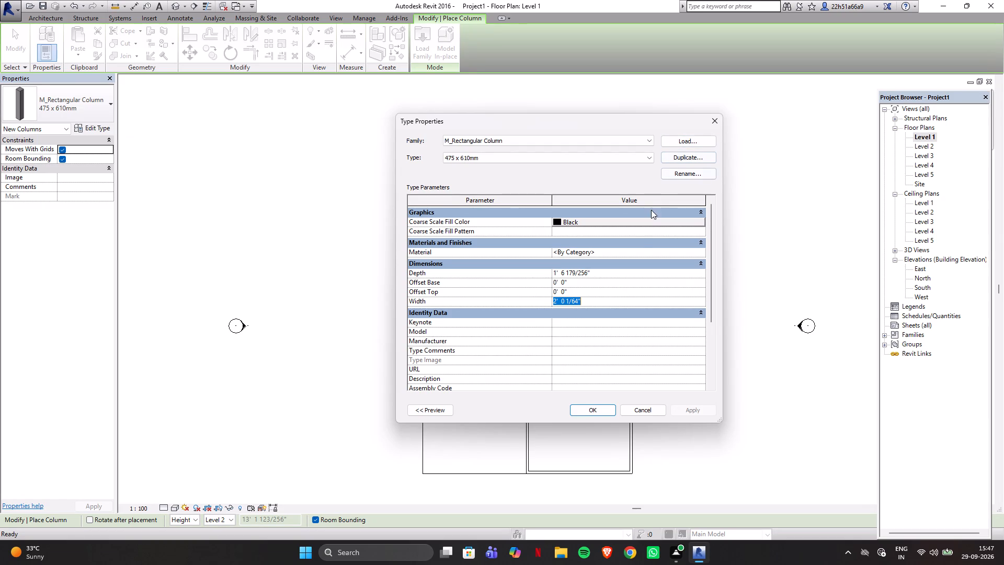
left_click(639, 156)
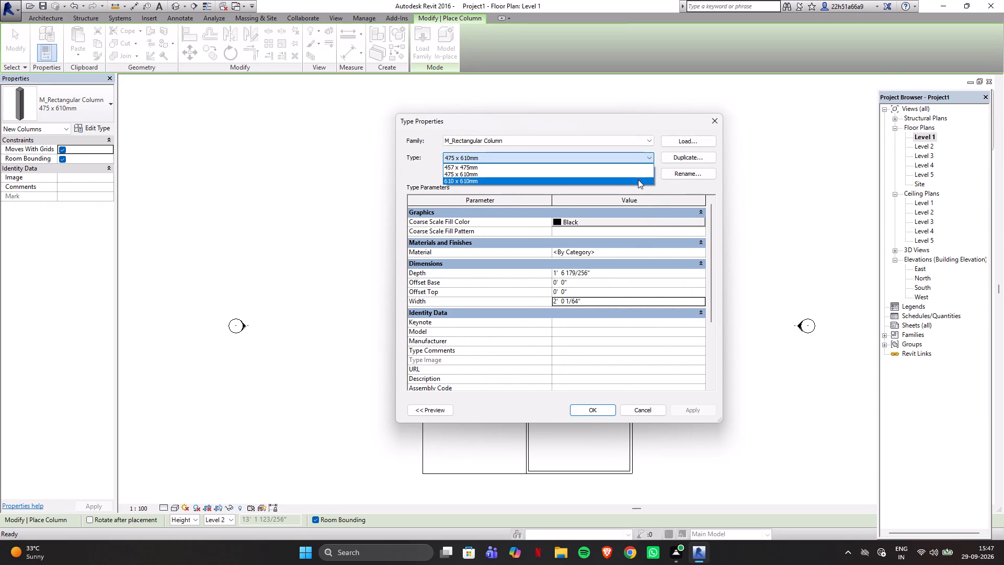
left_click(638, 179)
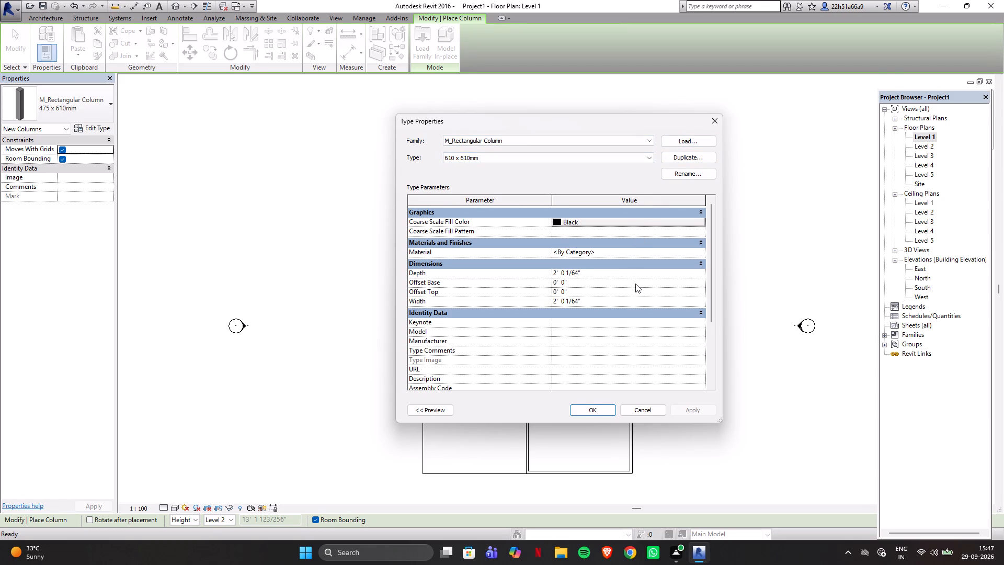
left_click(595, 412)
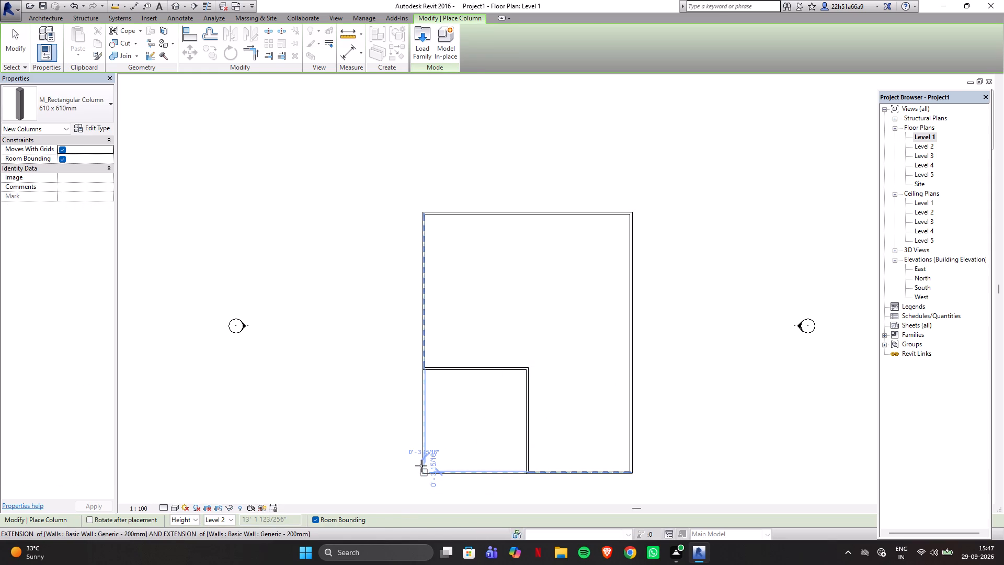
Place three adjoining 610 x 610mm columns in the notch's upper-left corner: one in the corner, one to its right and one below.
scroll(420, 386, "up", 4)
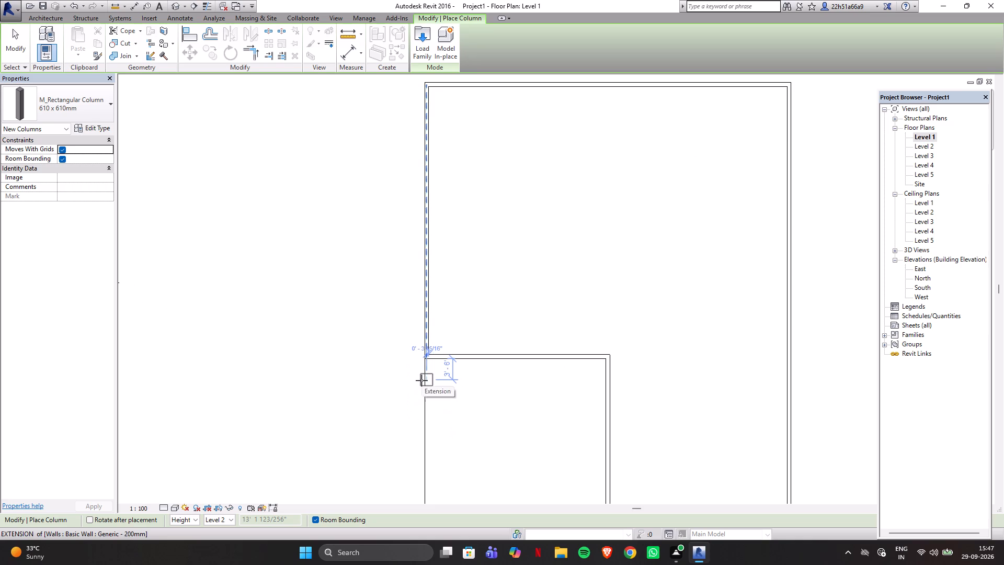
scroll(427, 378, "up", 3)
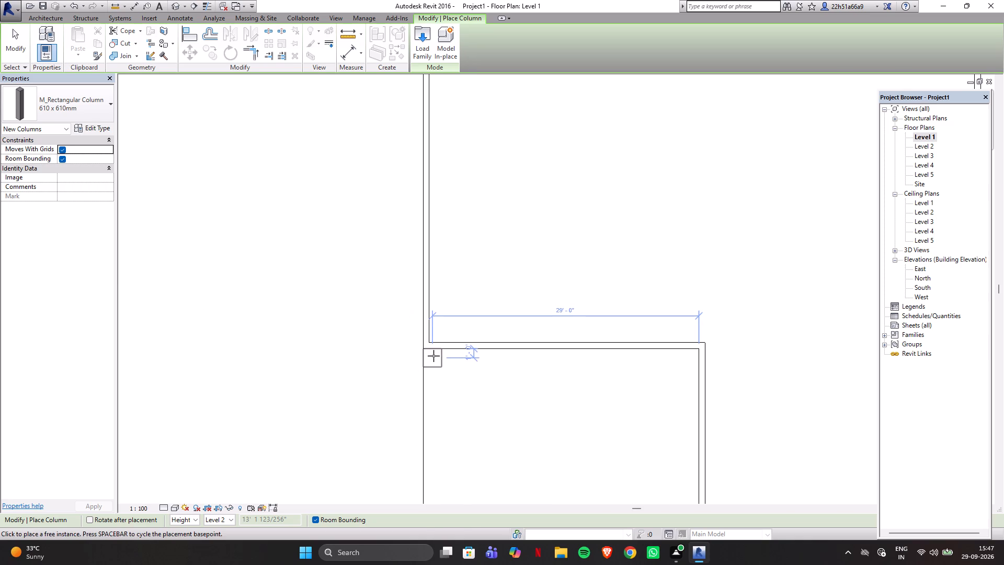
left_click(433, 356)
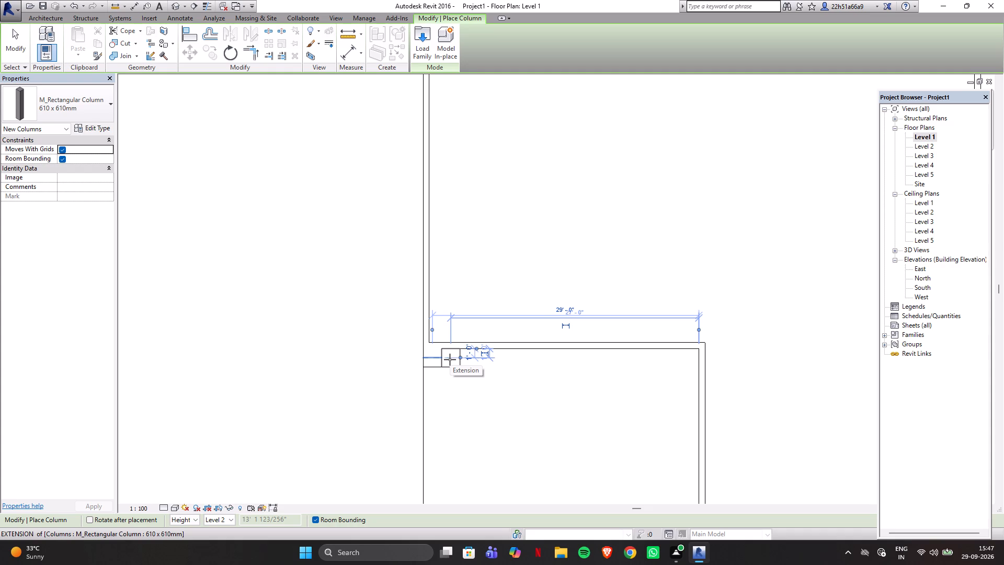
left_click(450, 359)
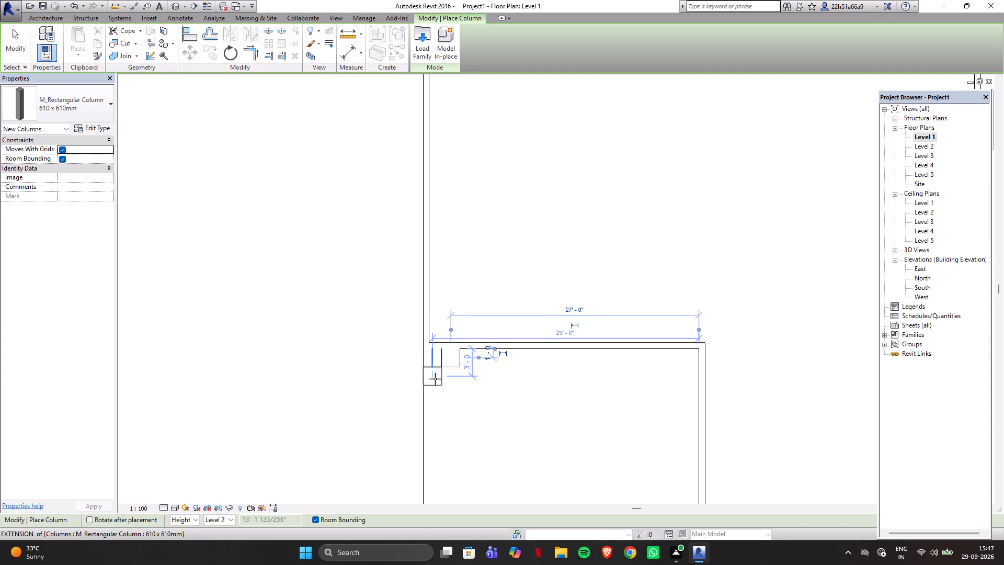
left_click(435, 376)
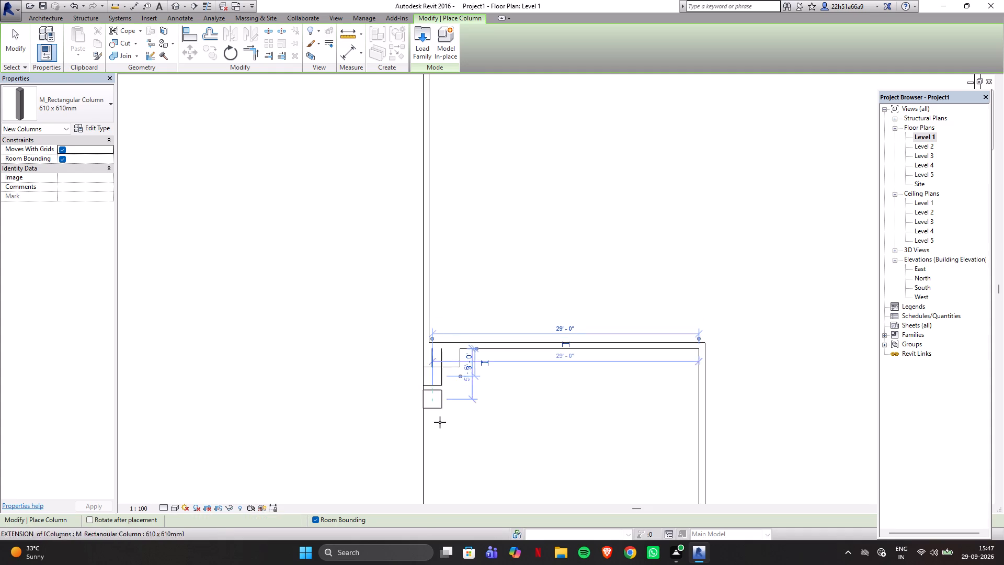
Place three more columns down the notch's open left edge, about 12'-0", 21'-0" and 29'-0" below its upper wall.
scroll(453, 397, "down", 3)
scroll(488, 365, "down", 3)
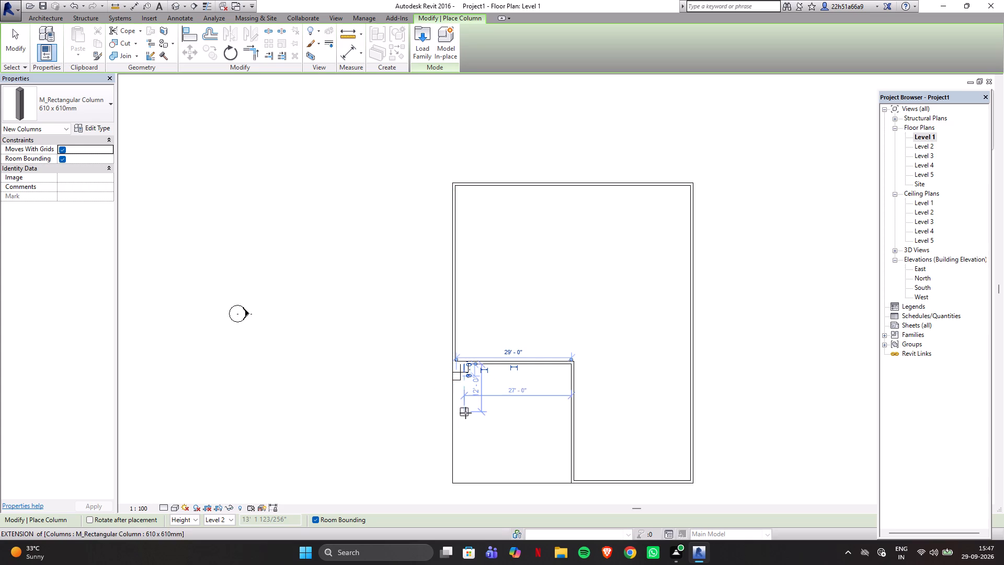
scroll(460, 415, "up", 2)
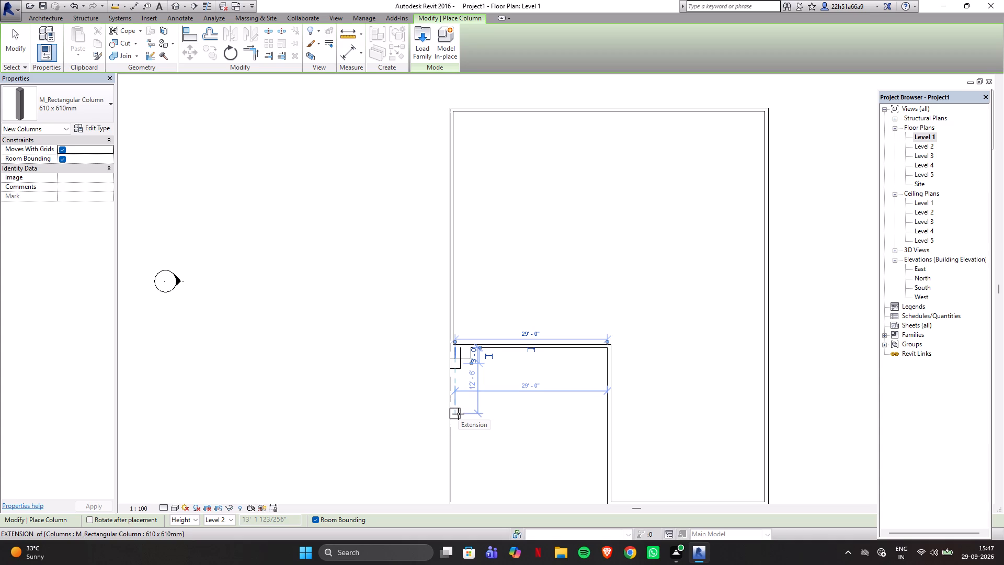
left_click(458, 411)
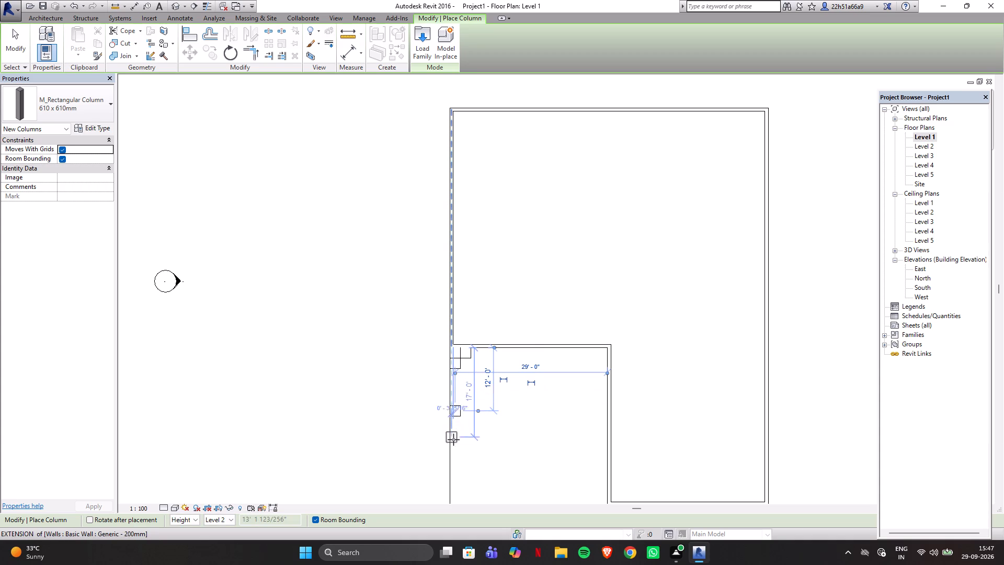
scroll(517, 326, "down", 3)
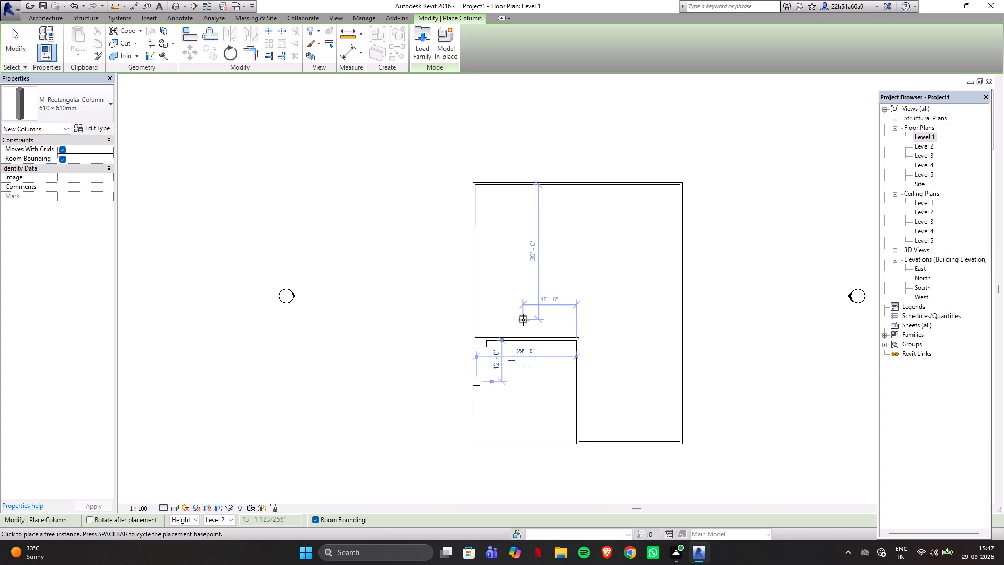
scroll(478, 414, "up", 4)
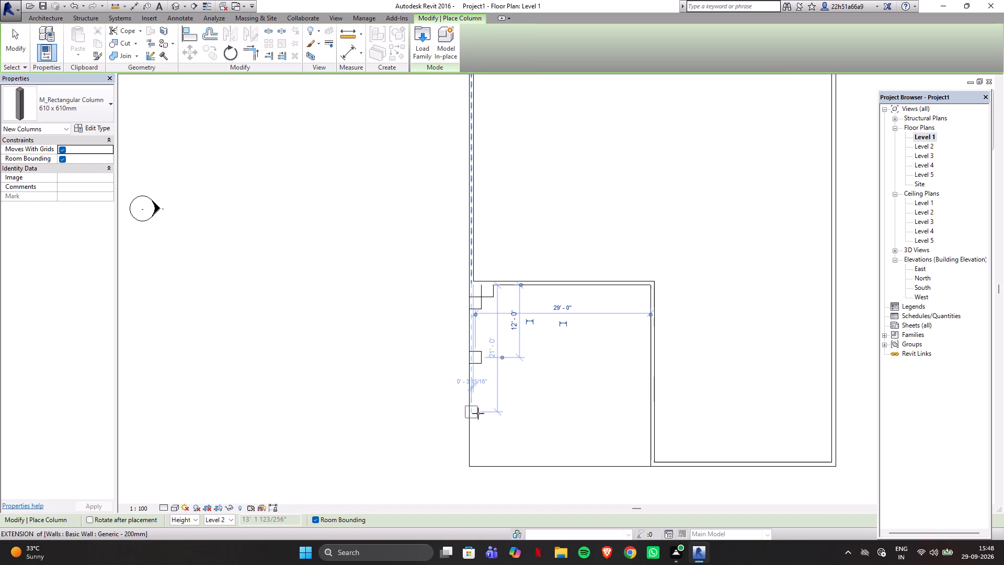
scroll(478, 413, "up", 2)
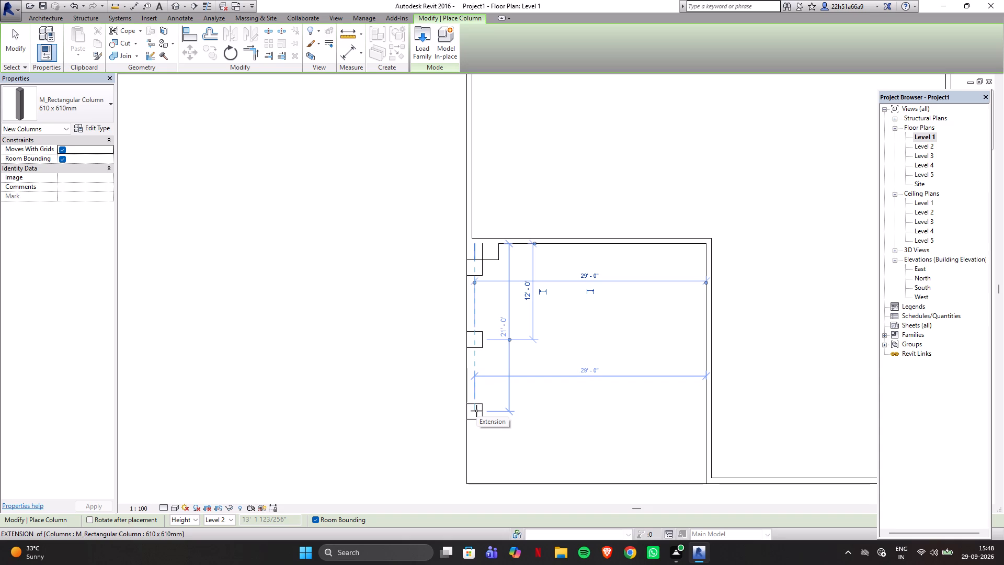
left_click(476, 411)
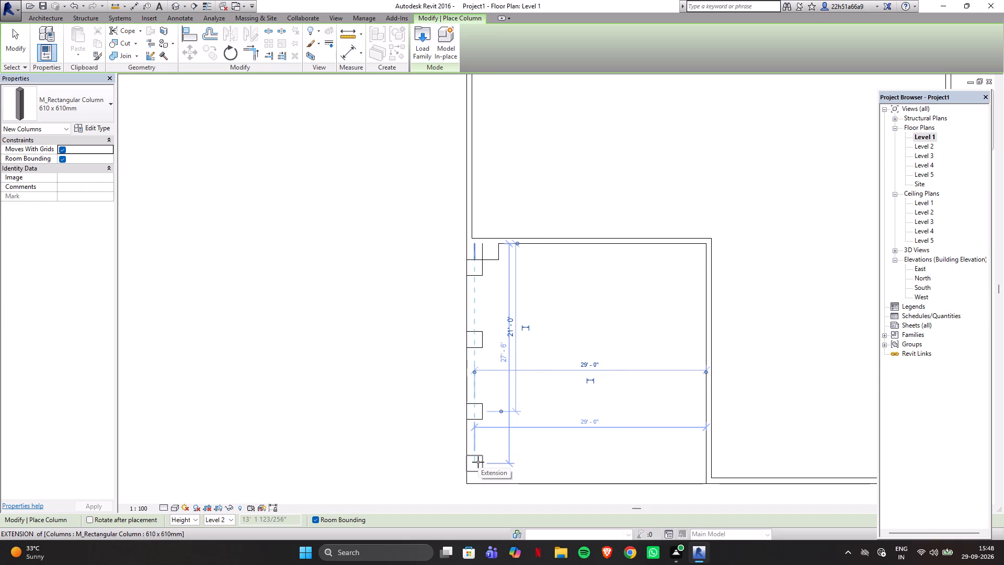
left_click(477, 473)
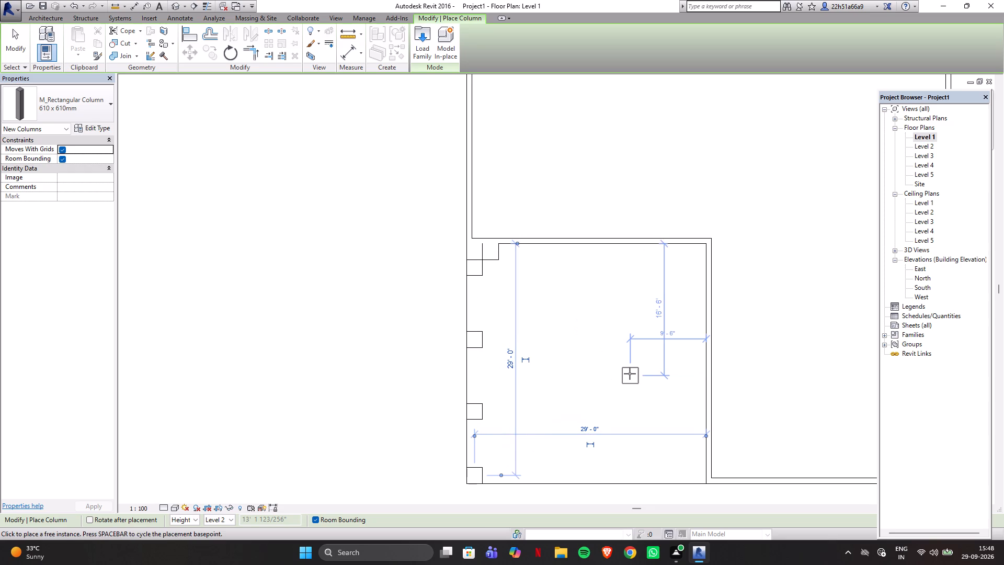
key("Escape")
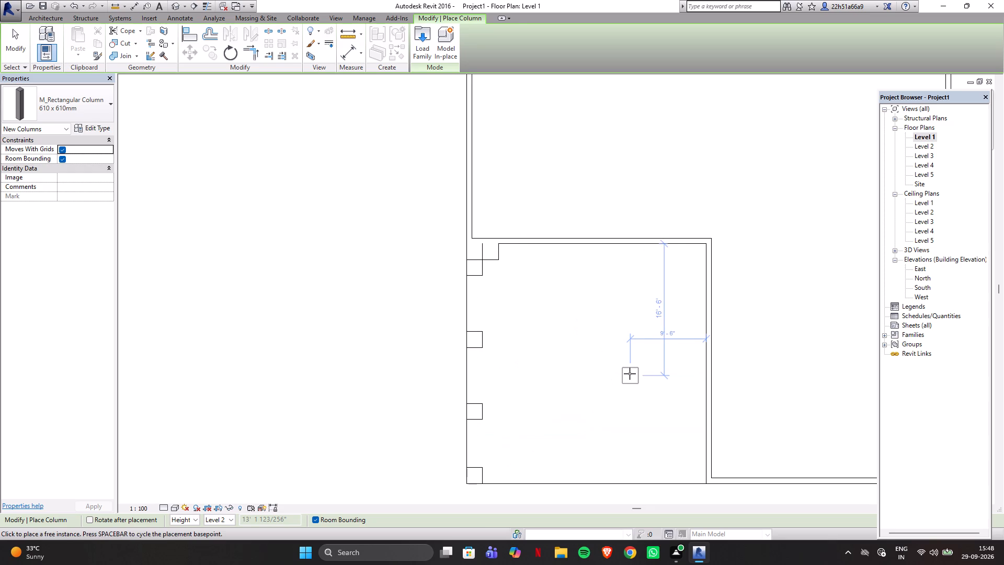
key("Escape")
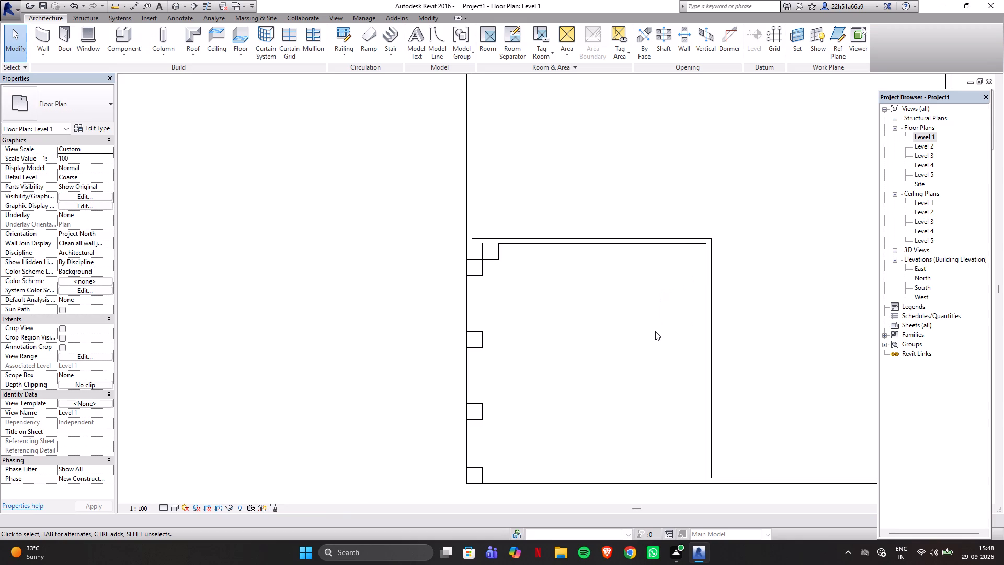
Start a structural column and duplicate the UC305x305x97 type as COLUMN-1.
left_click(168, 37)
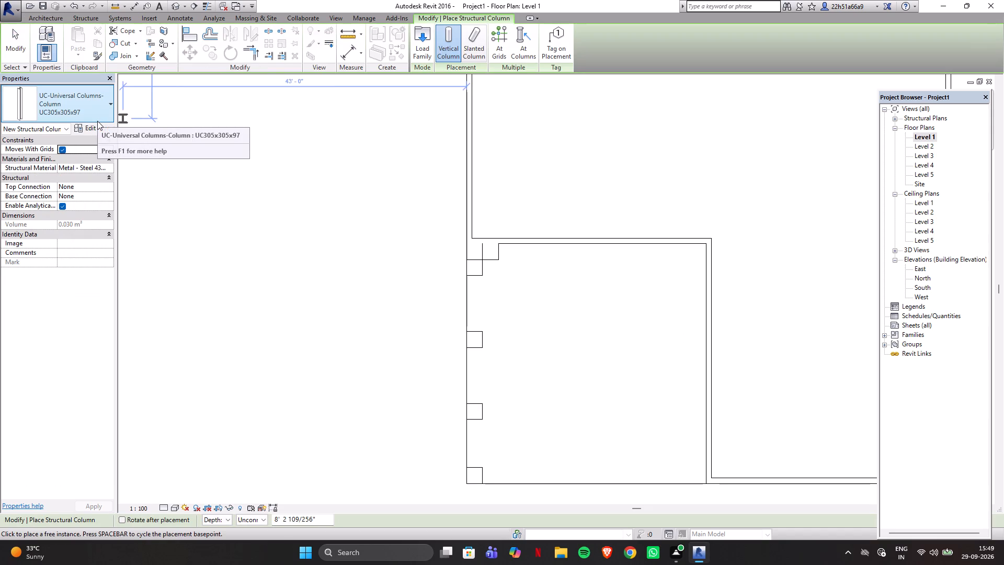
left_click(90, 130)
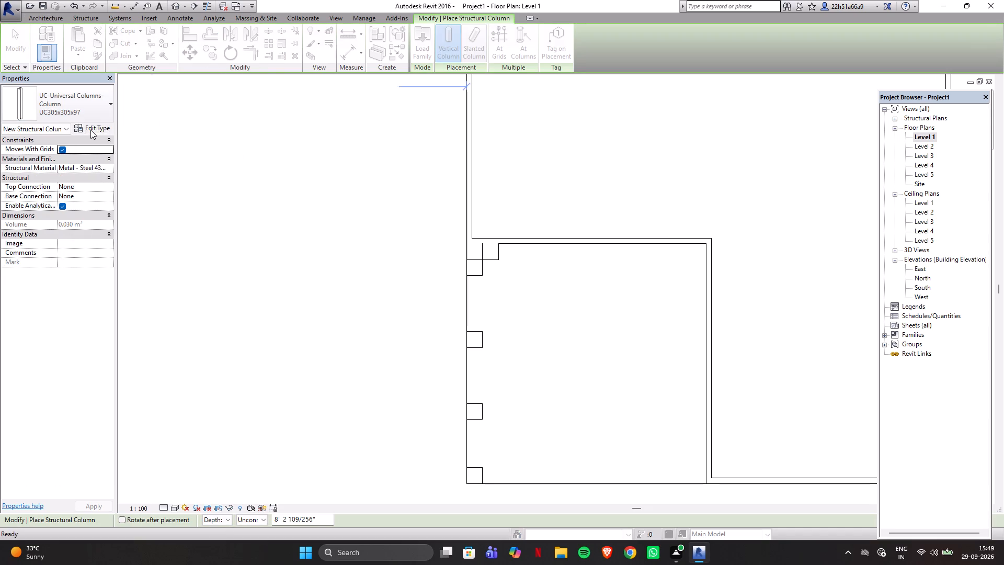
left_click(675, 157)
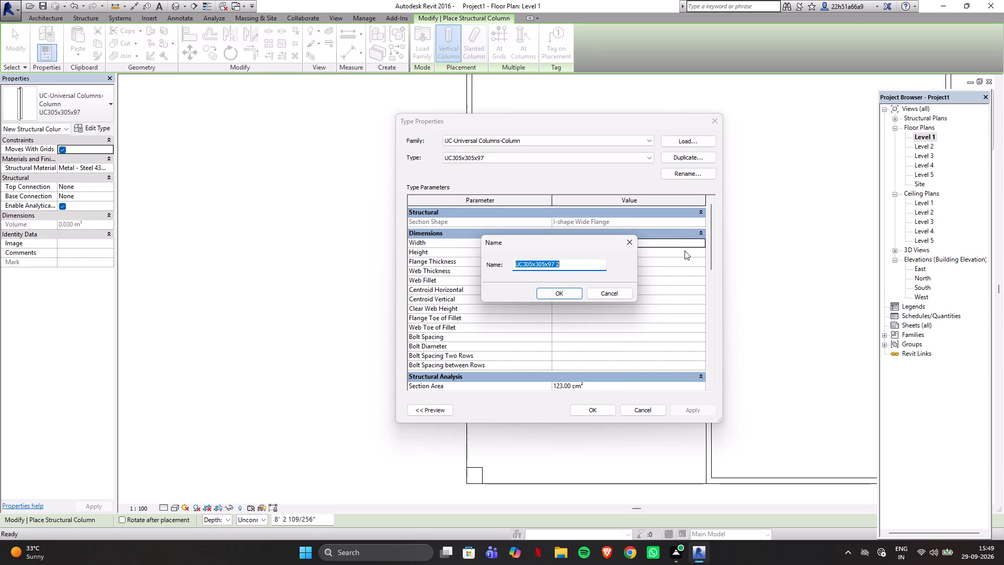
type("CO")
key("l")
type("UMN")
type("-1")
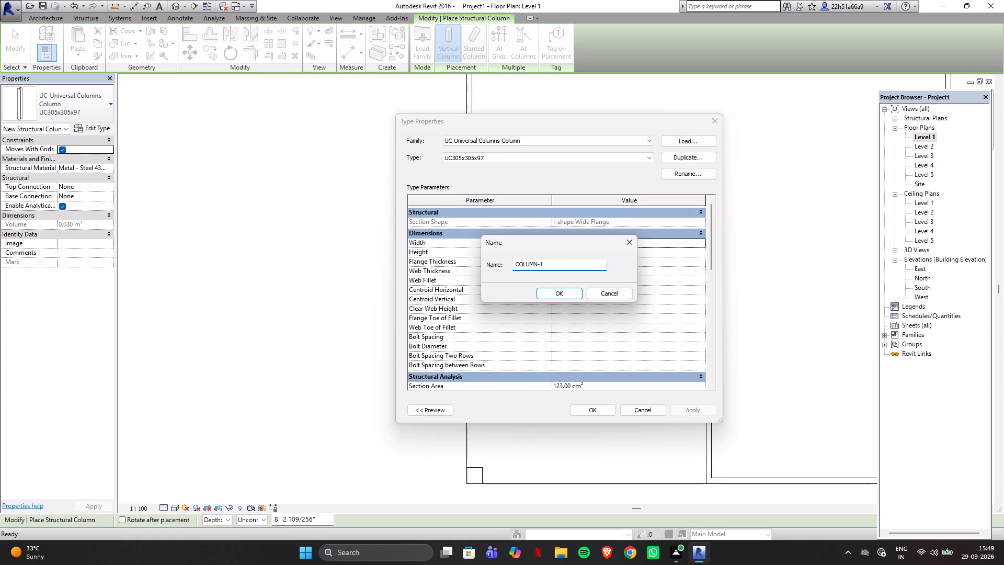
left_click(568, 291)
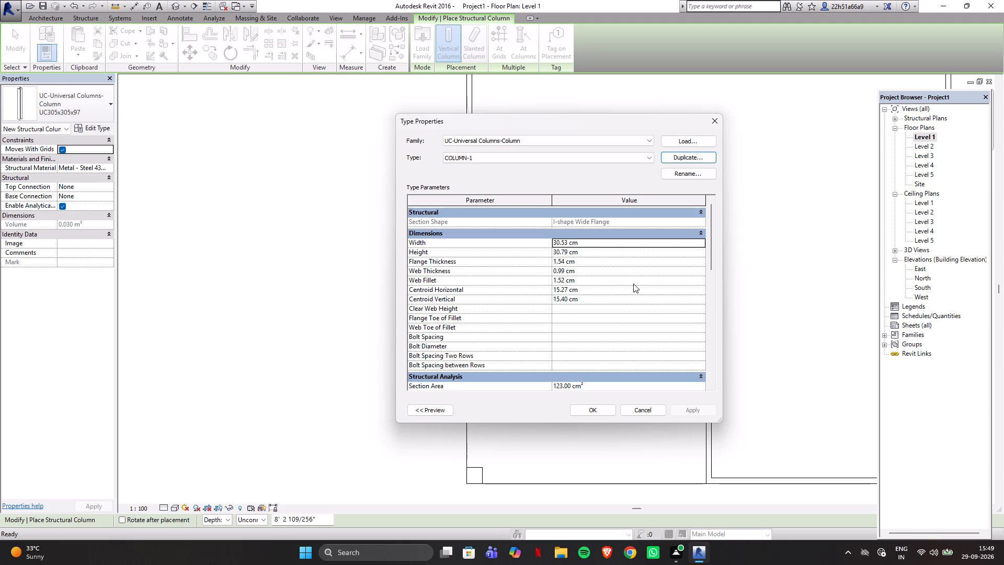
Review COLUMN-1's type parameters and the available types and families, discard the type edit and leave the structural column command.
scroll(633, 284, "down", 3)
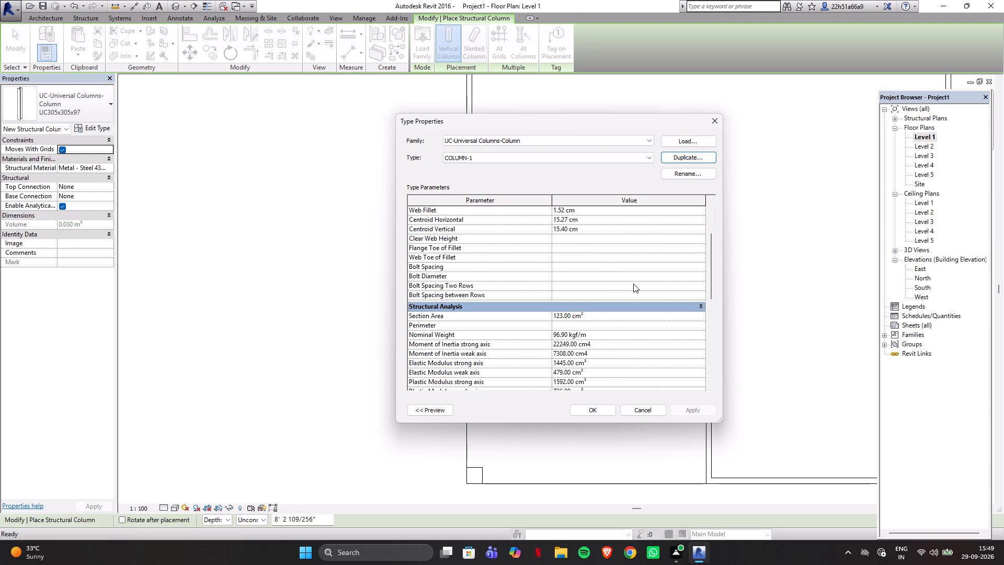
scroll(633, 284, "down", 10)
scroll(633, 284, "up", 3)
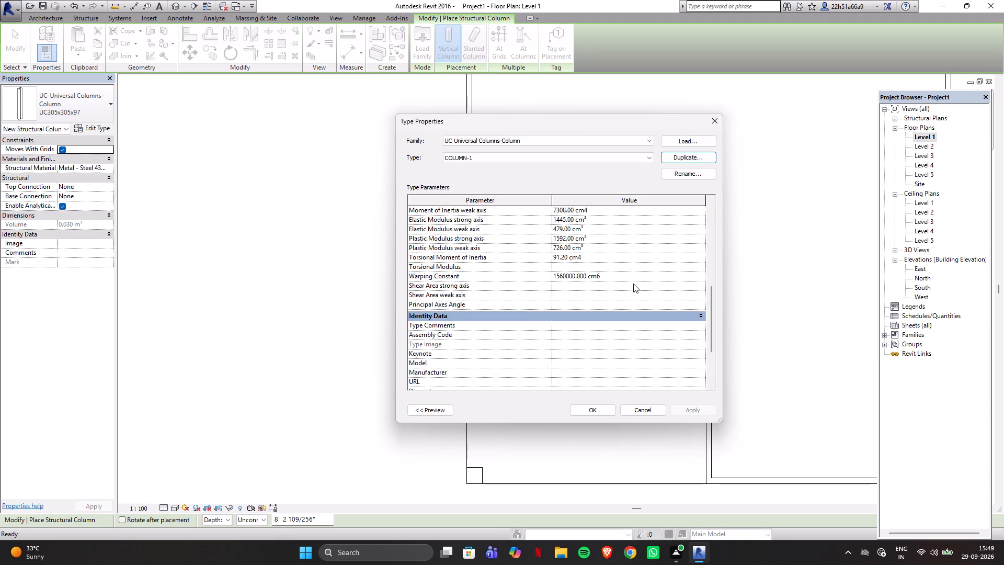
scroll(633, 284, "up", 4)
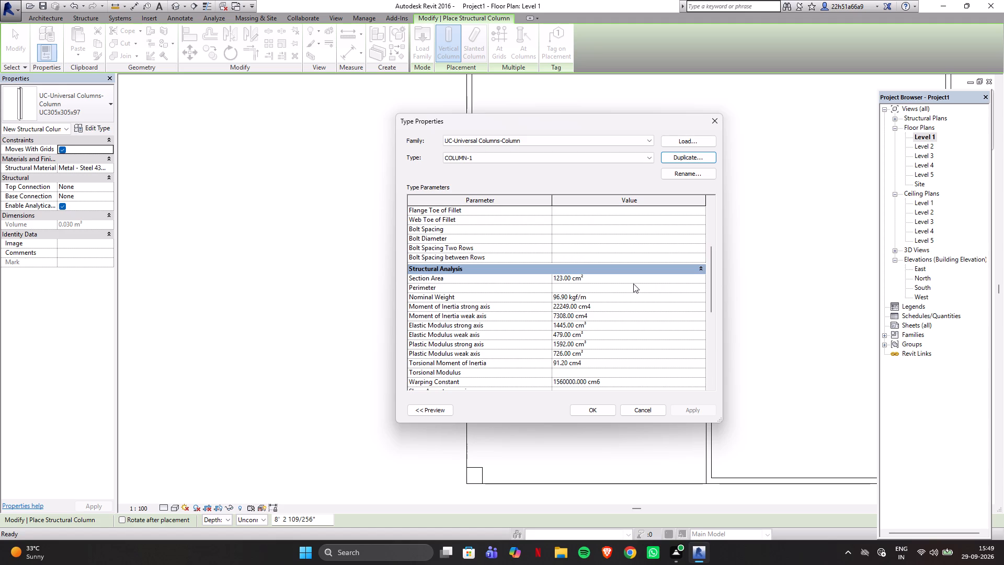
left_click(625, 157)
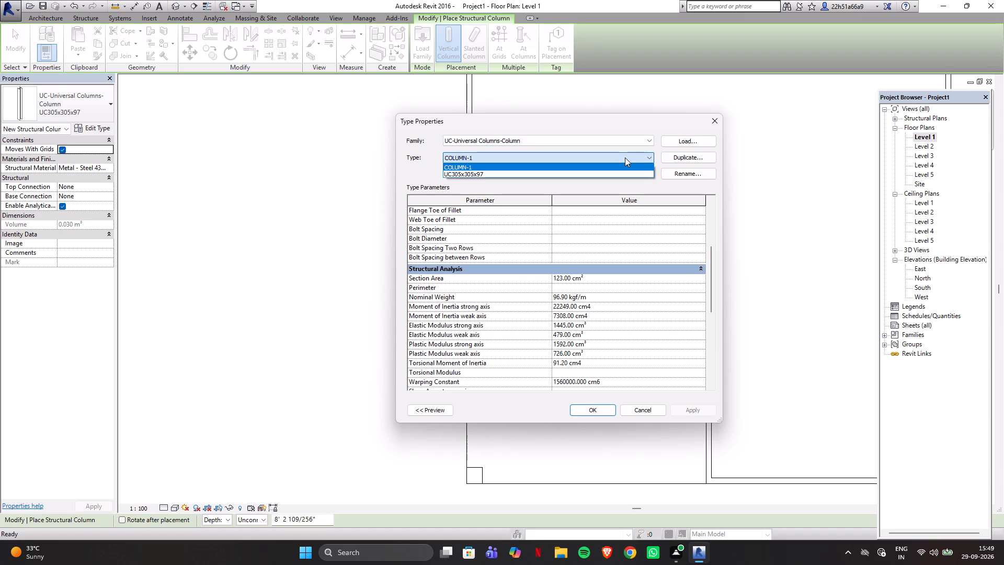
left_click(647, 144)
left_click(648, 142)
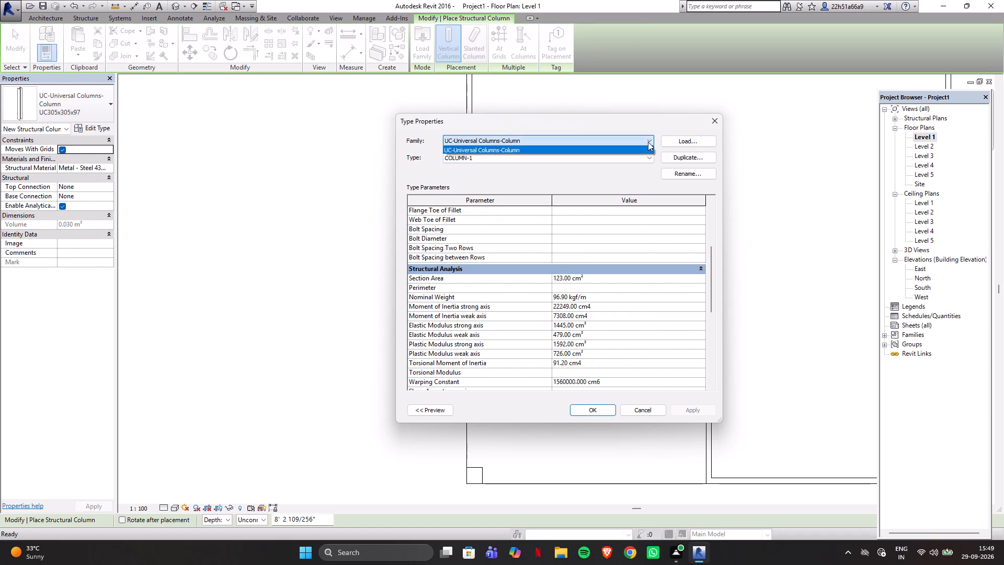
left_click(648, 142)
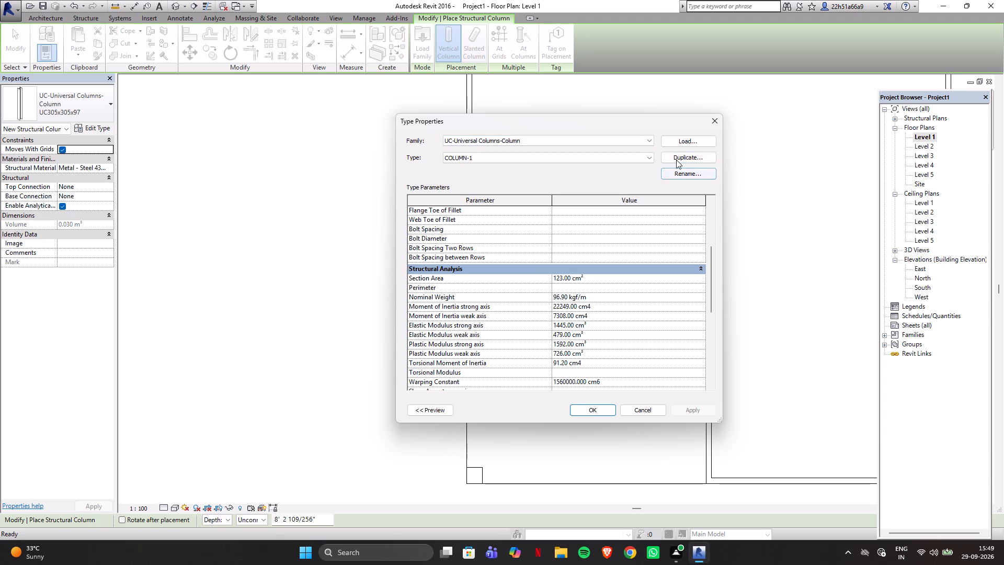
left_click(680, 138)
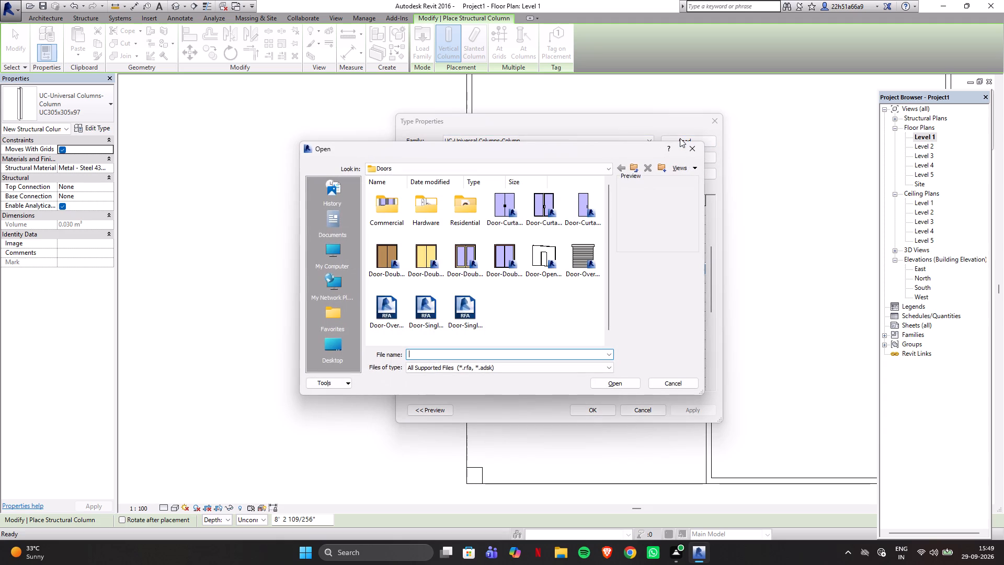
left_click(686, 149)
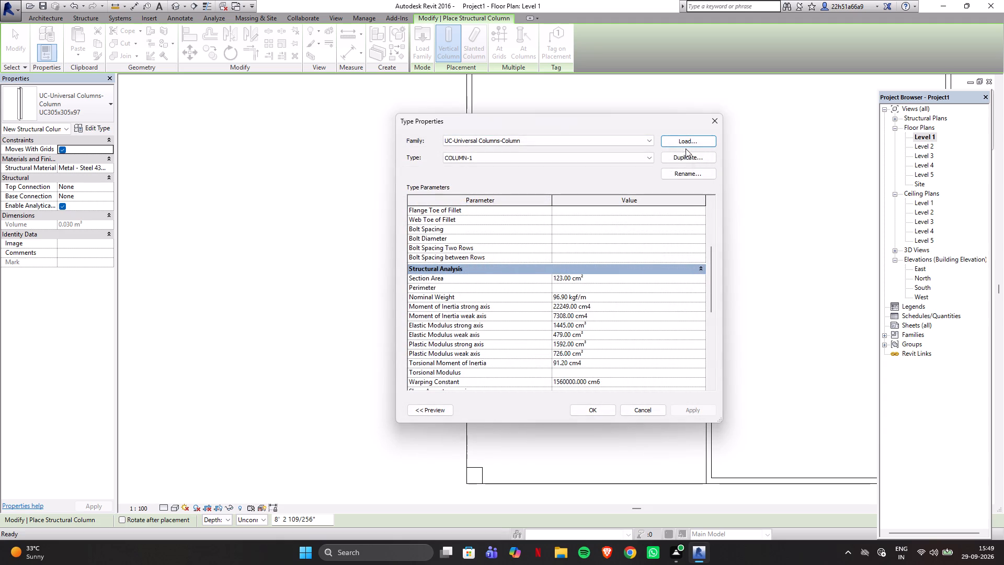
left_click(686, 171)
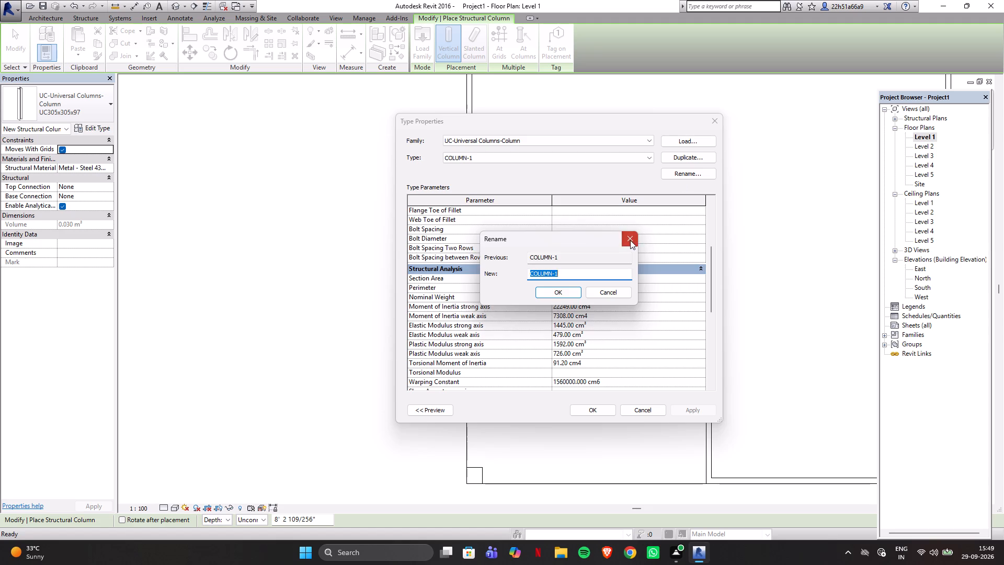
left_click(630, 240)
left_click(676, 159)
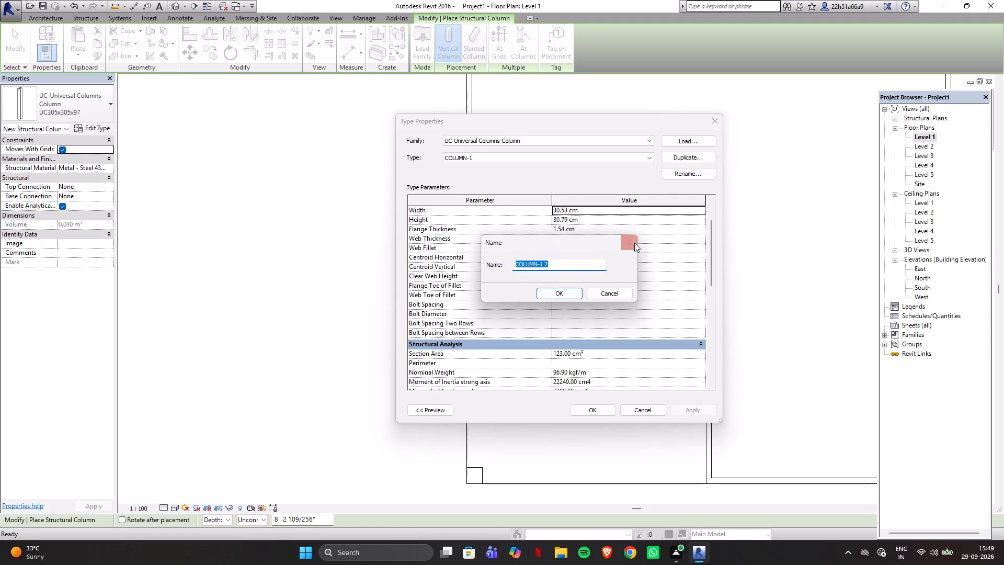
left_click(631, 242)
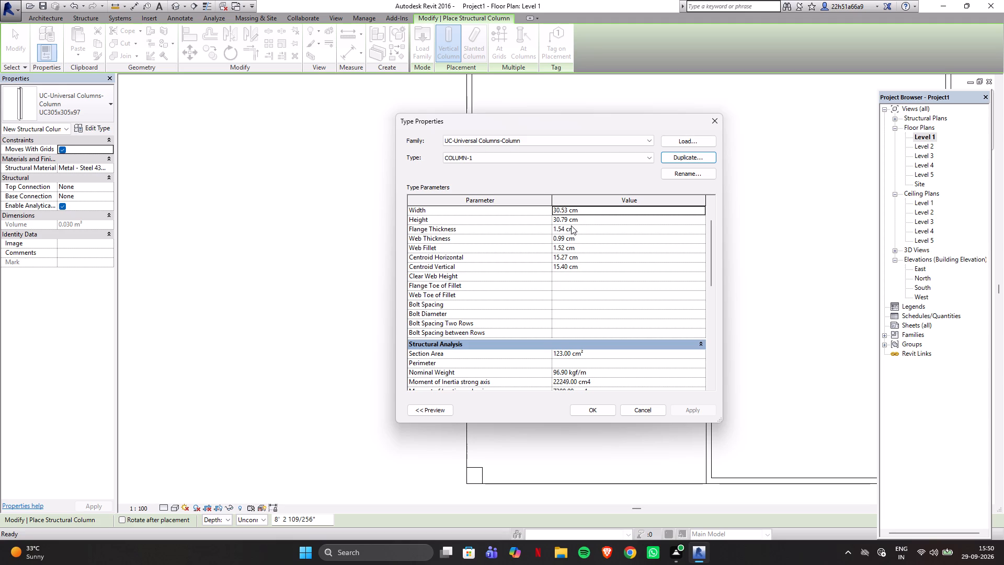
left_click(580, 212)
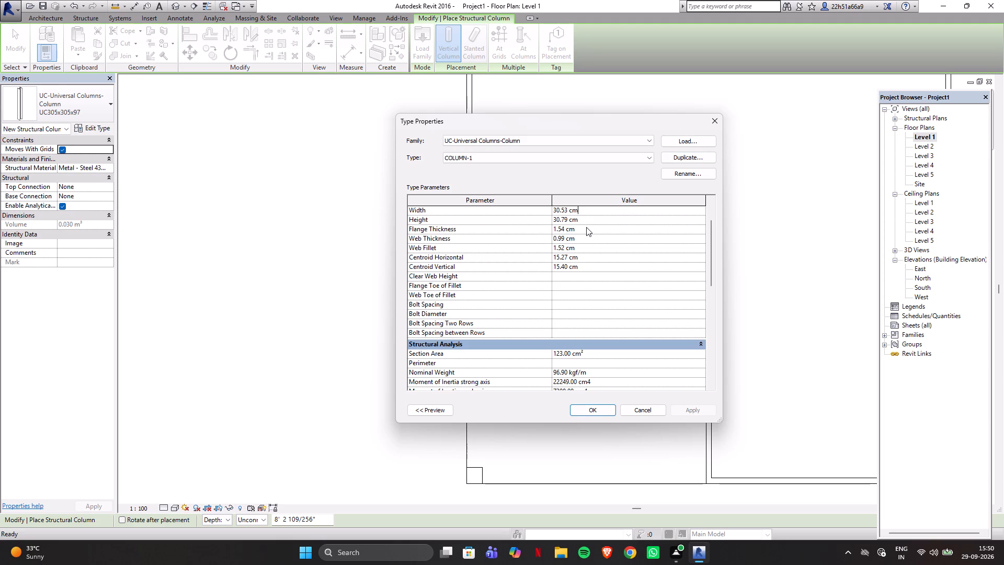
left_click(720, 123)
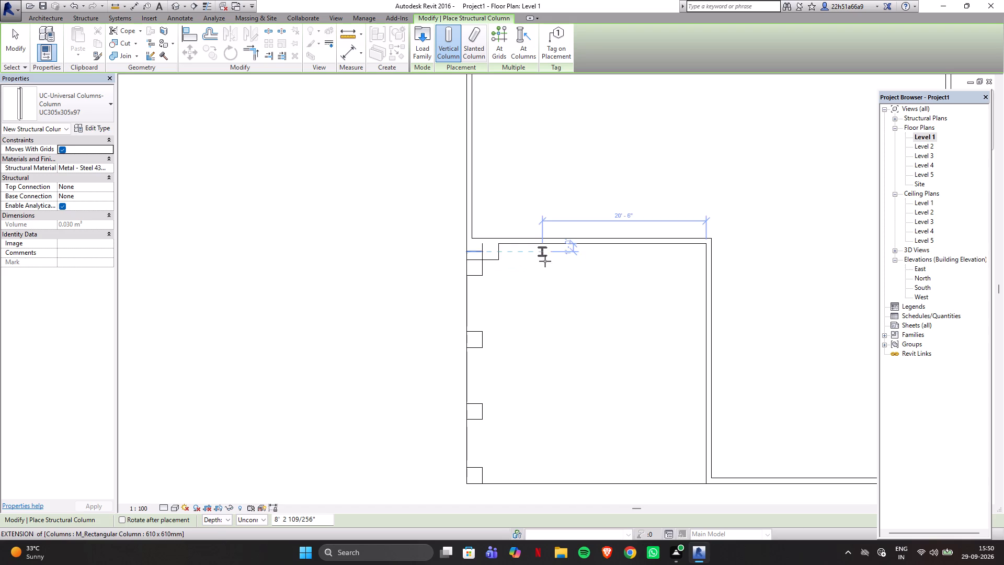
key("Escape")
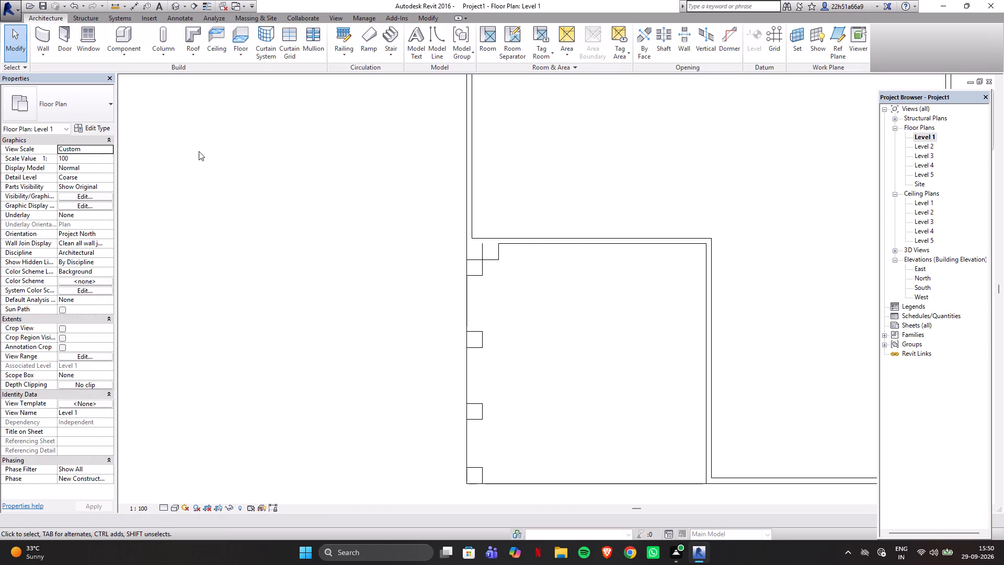
Start an architectural column and duplicate the M_Rectangular Column 457 x 475mm type as COL 2.
left_click(163, 48)
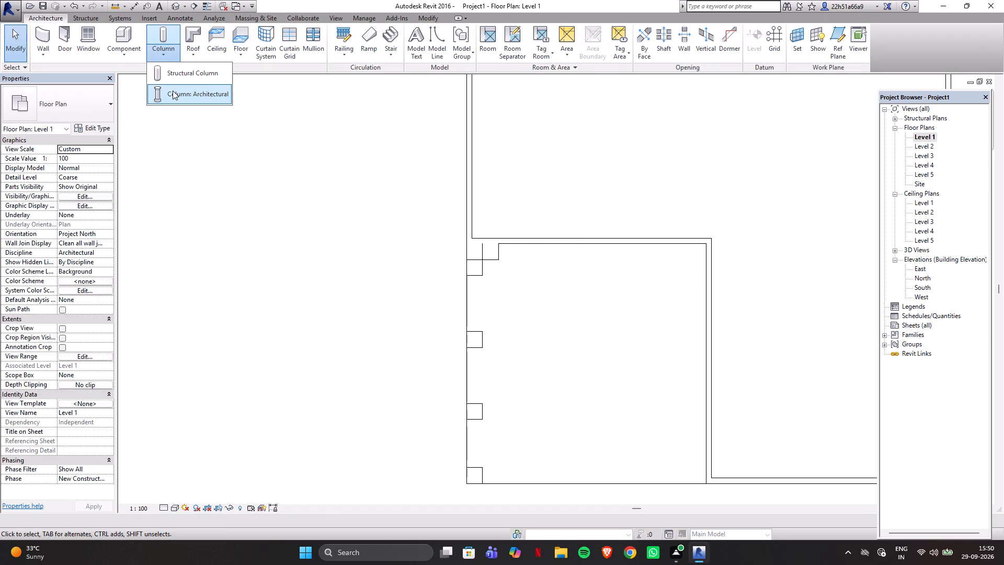
left_click(173, 91)
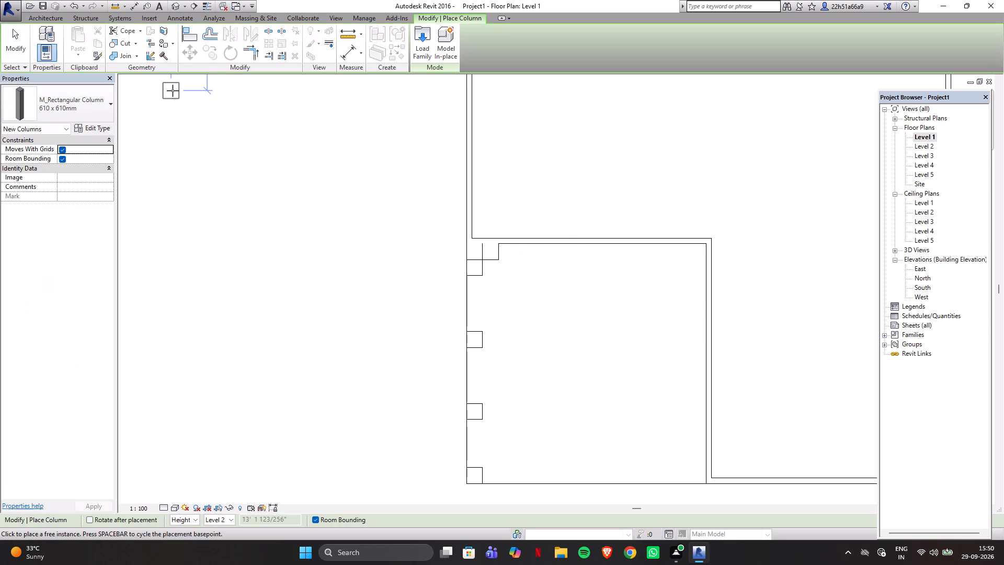
left_click(76, 106)
left_click(76, 106)
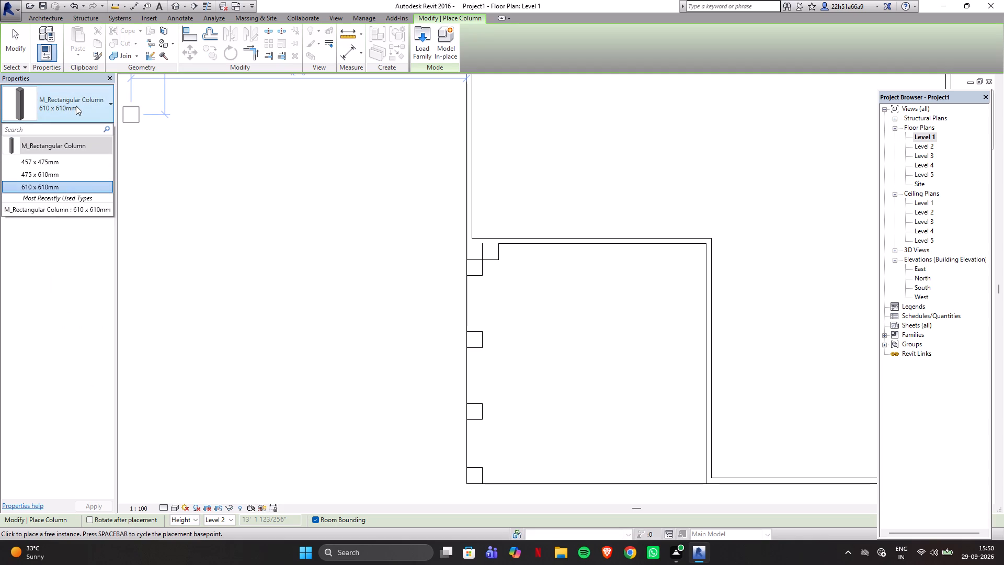
left_click(58, 166)
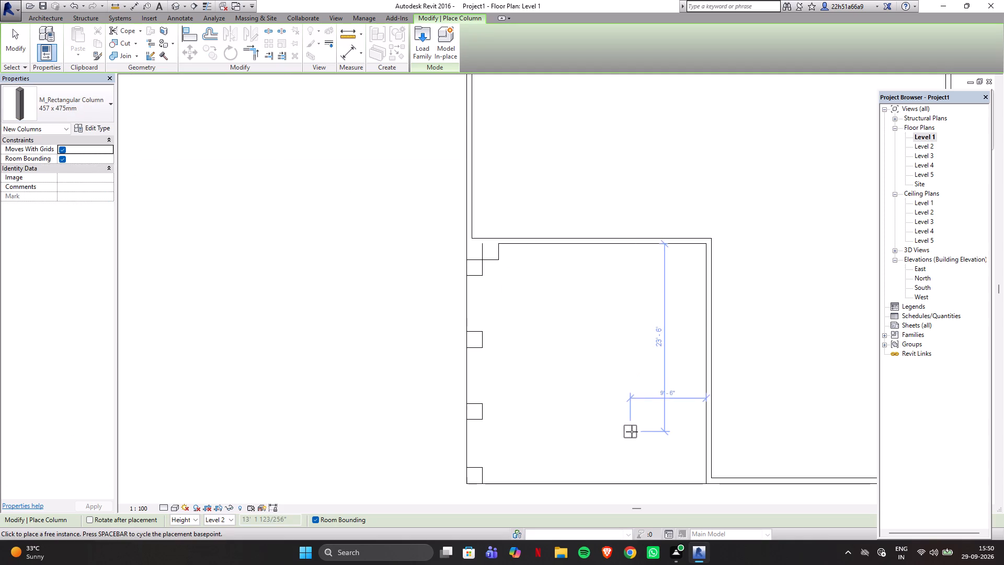
left_click(77, 128)
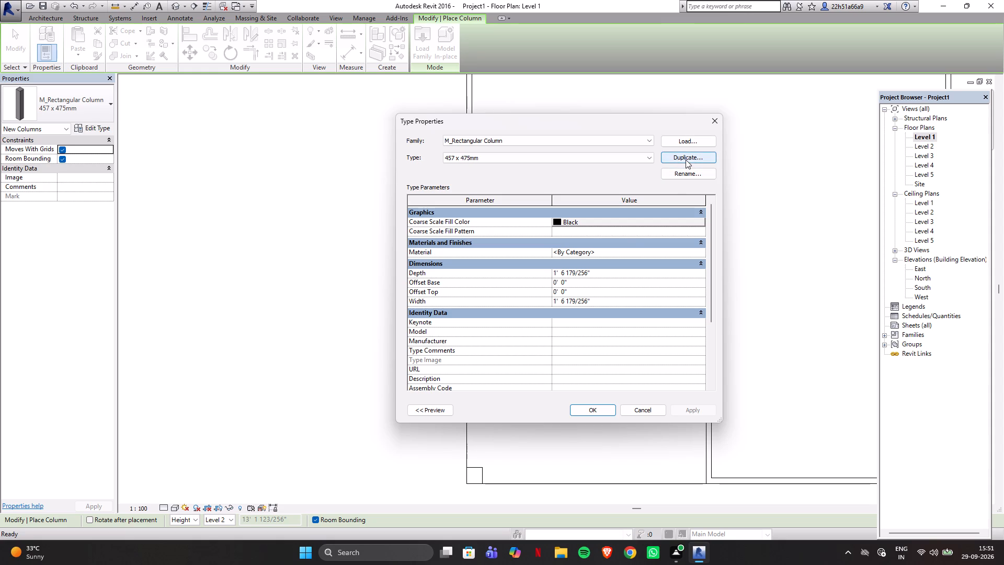
left_click(686, 160)
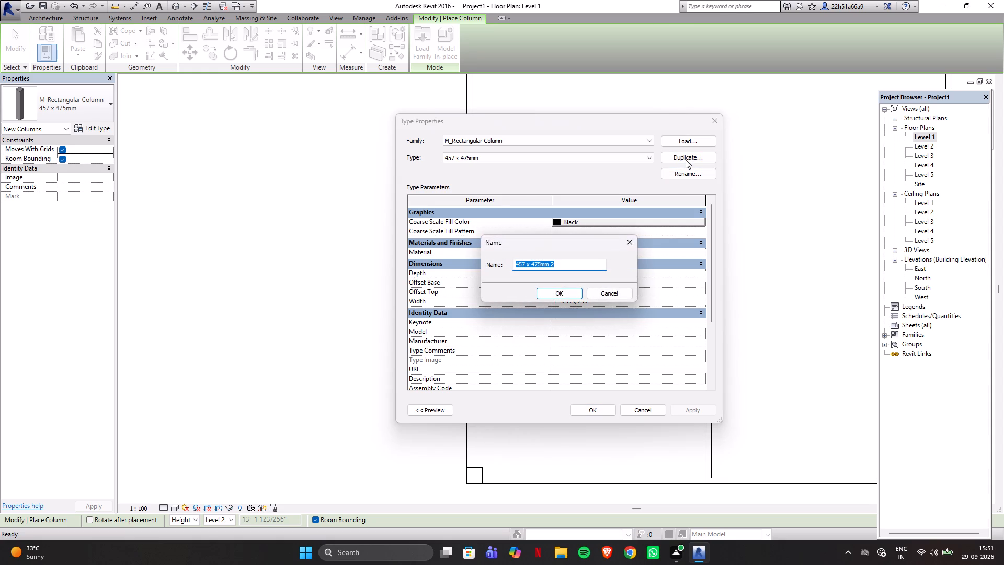
type("COL 2")
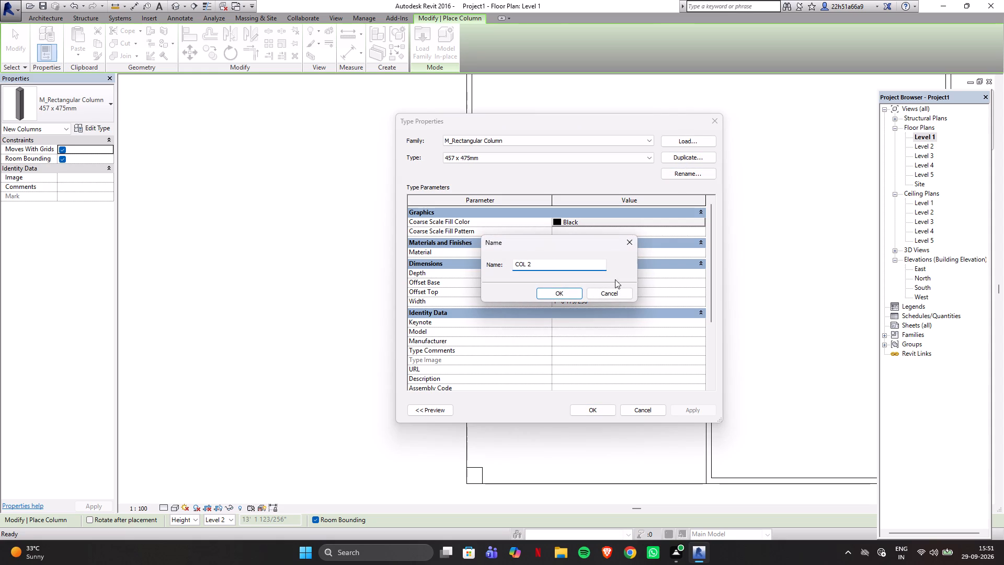
left_click(558, 291)
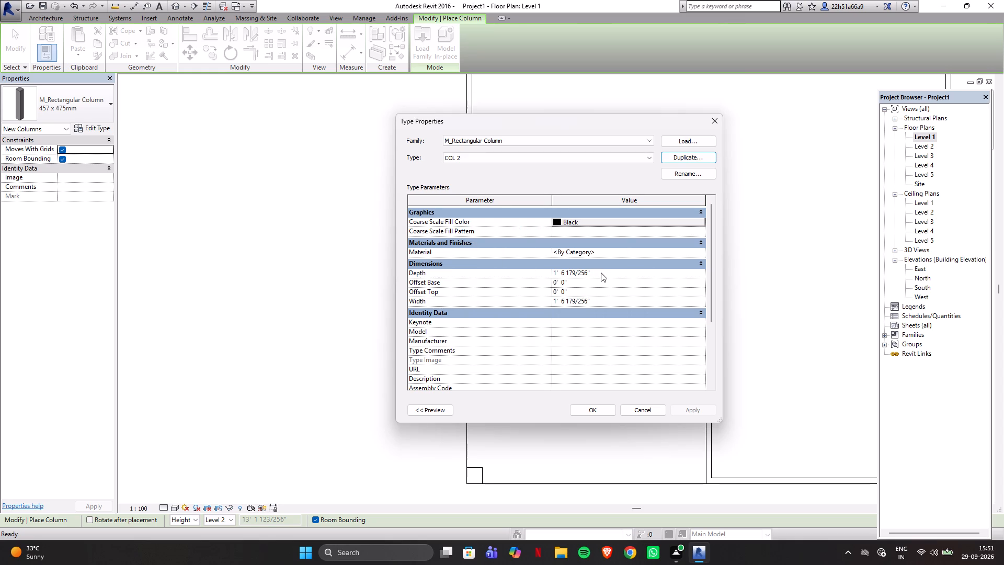
Set both the depth and the width of the COL 2 type to 6".
left_click(601, 273)
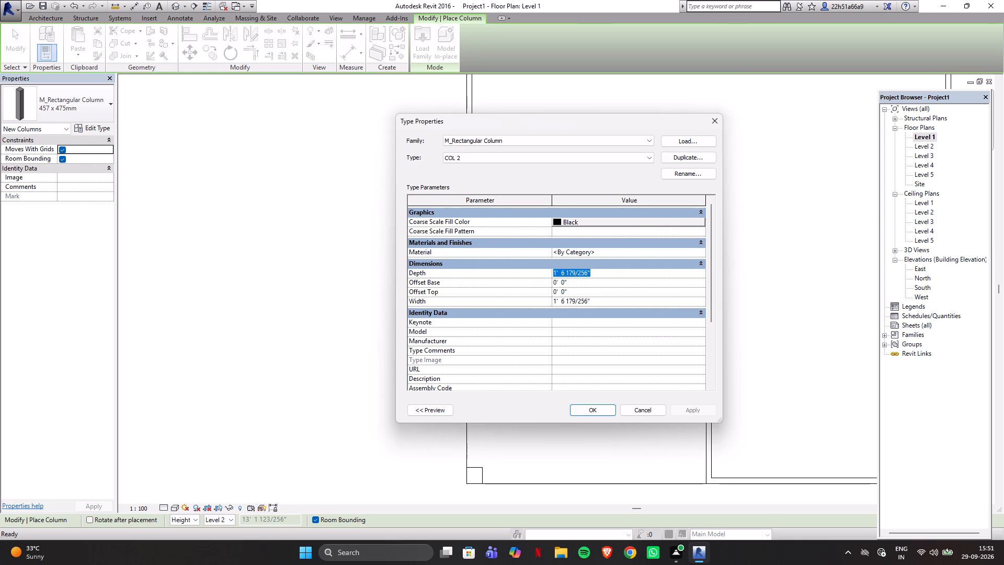
type("6\"")
key("Return")
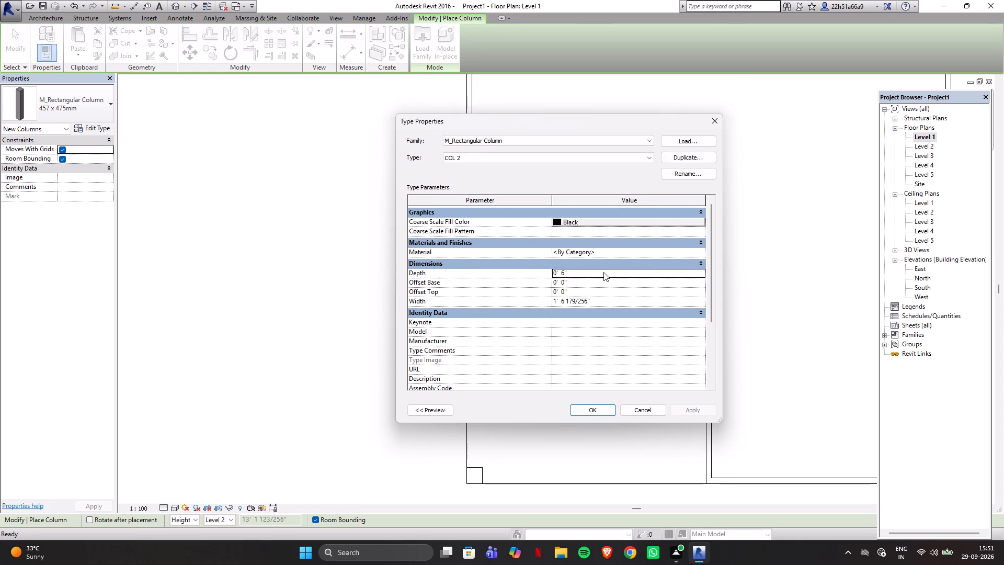
left_click(604, 298)
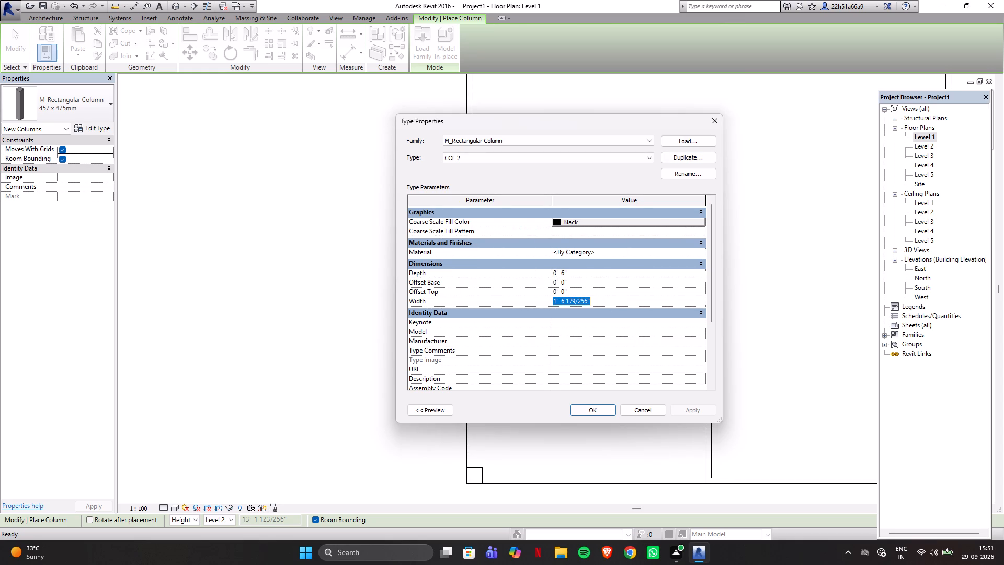
type("6\"")
key("Return")
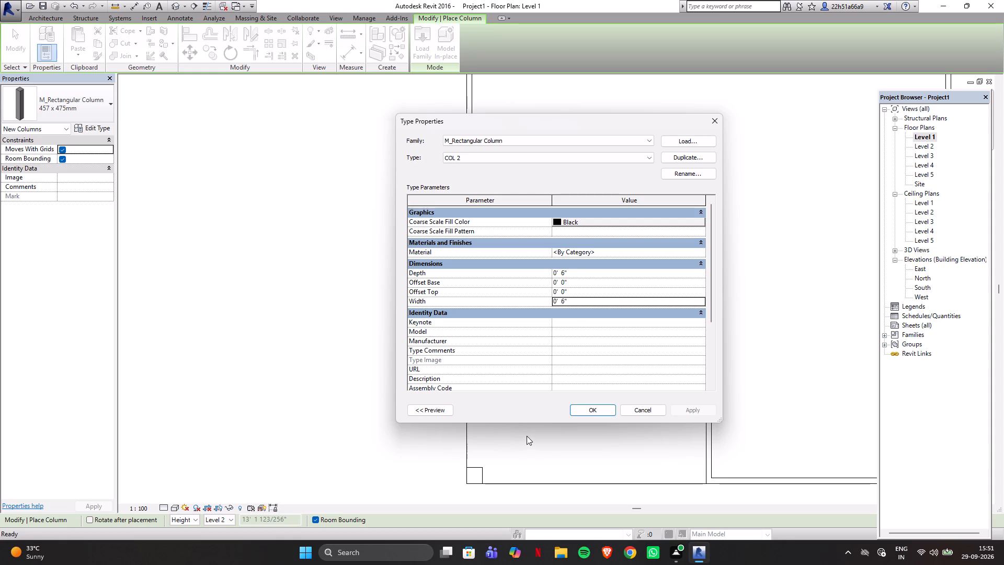
left_click(590, 408)
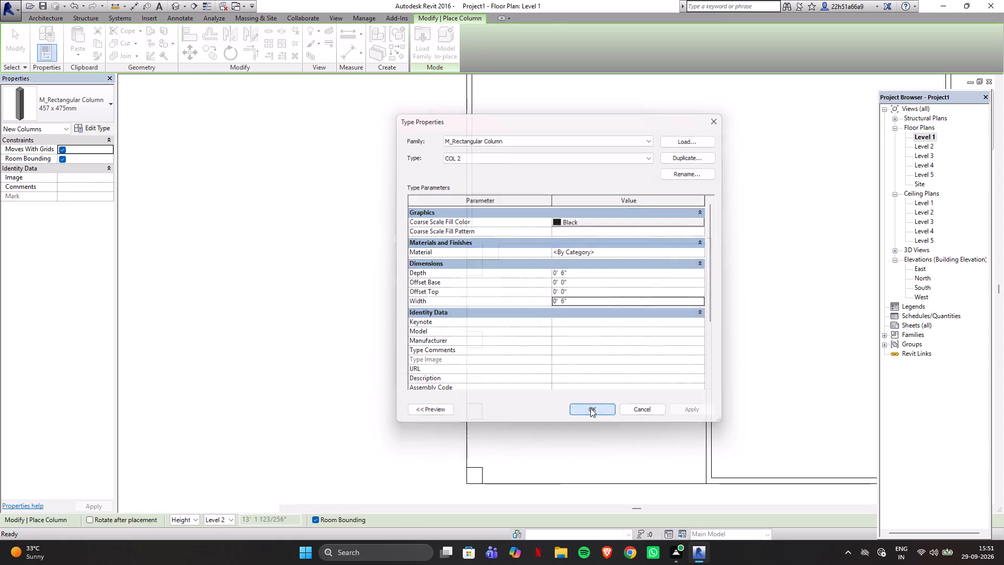
Place nine closely spaced COL 2 columns along the bottom wall's outer face, running right from the notch's lower-right wall corner.
scroll(713, 489, "up", 2)
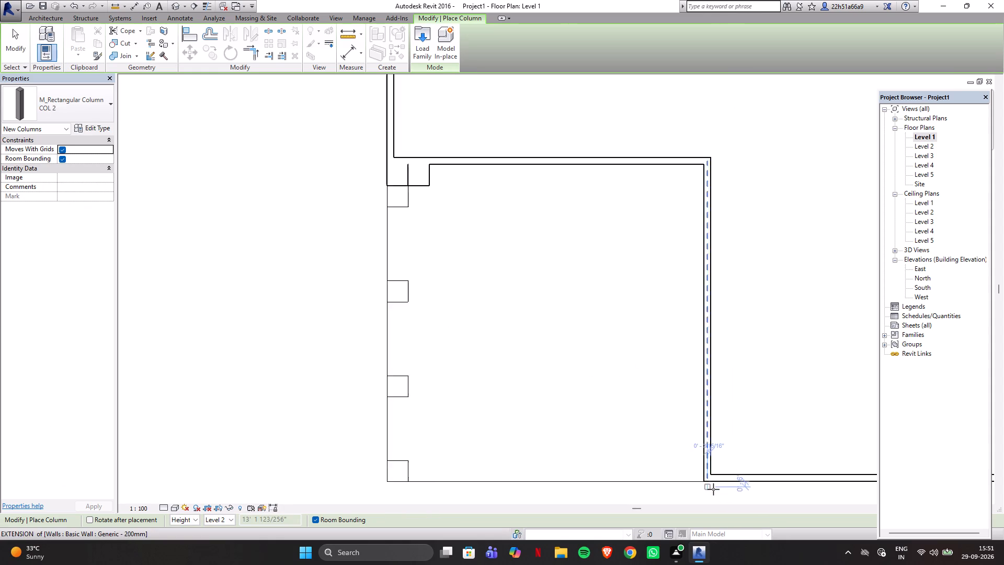
scroll(713, 489, "up", 1)
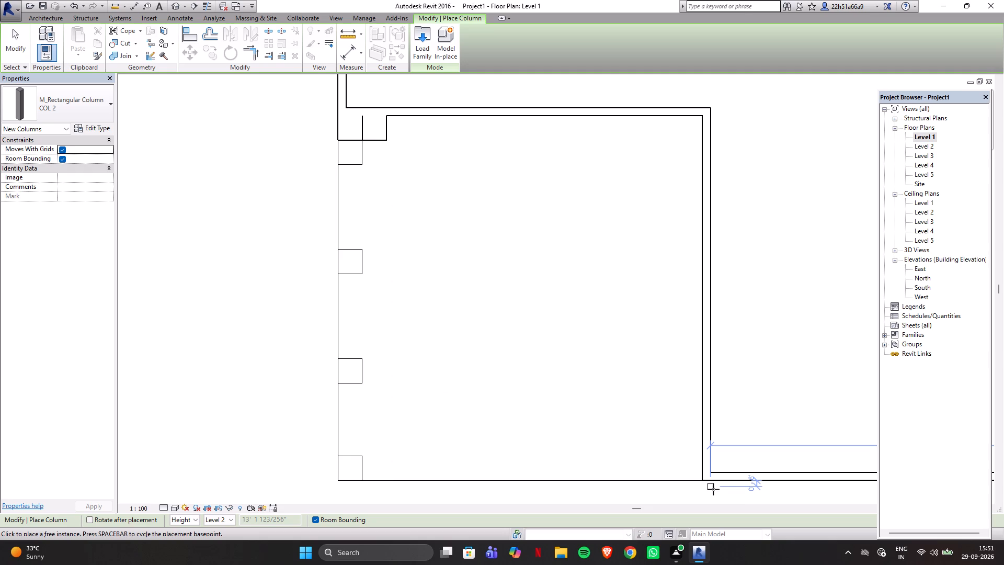
scroll(702, 484, "up", 3)
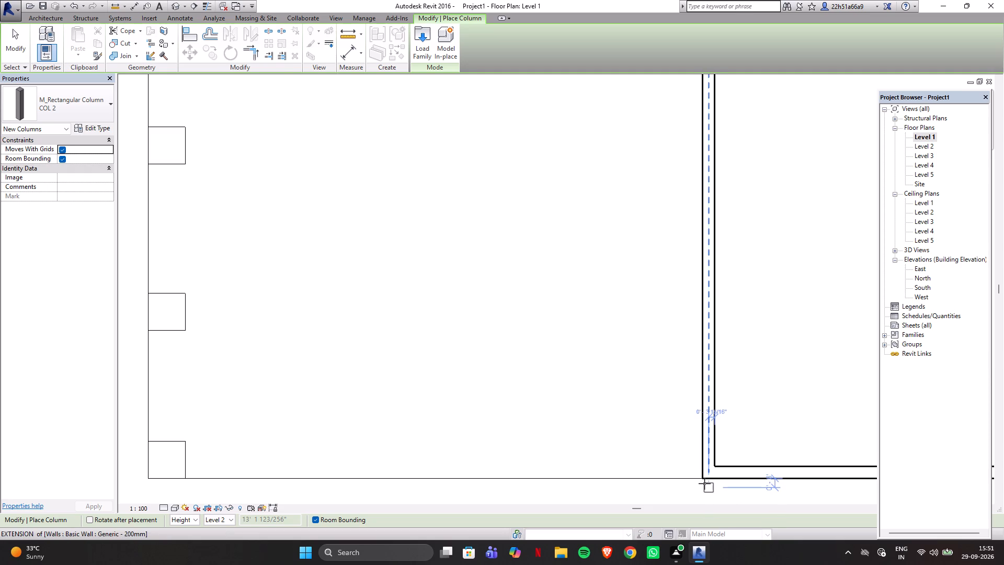
scroll(704, 483, "up", 3)
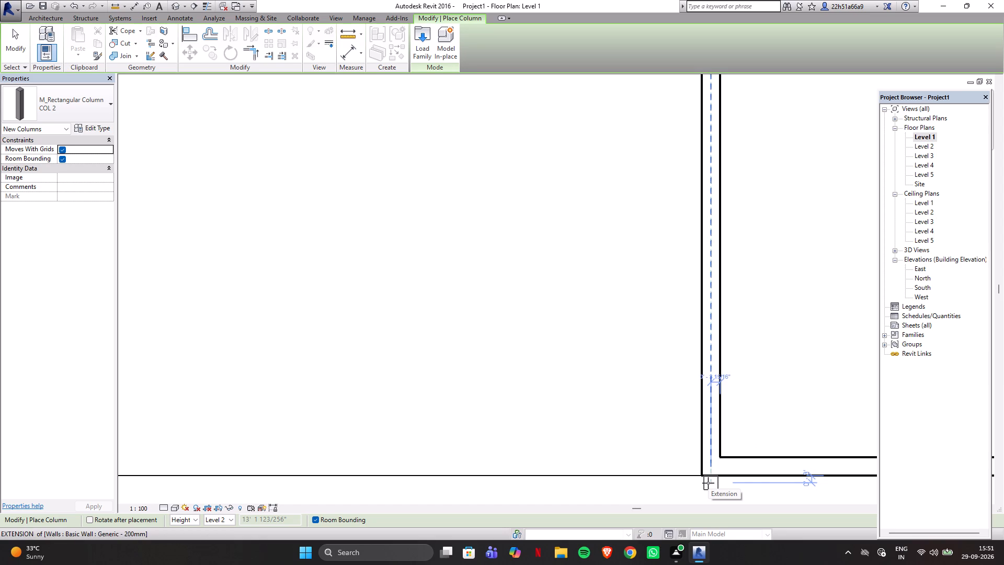
left_click(708, 483)
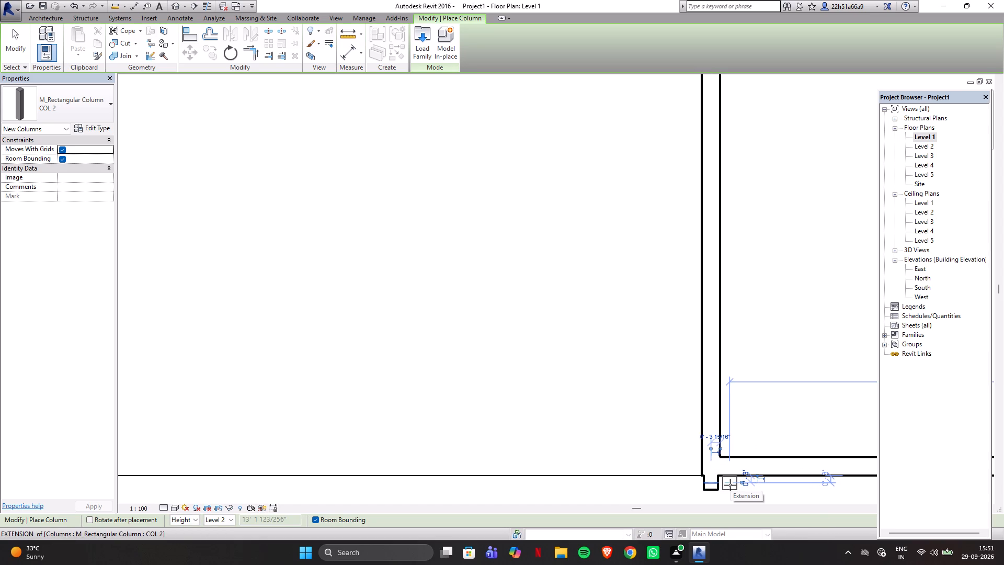
left_click(730, 485)
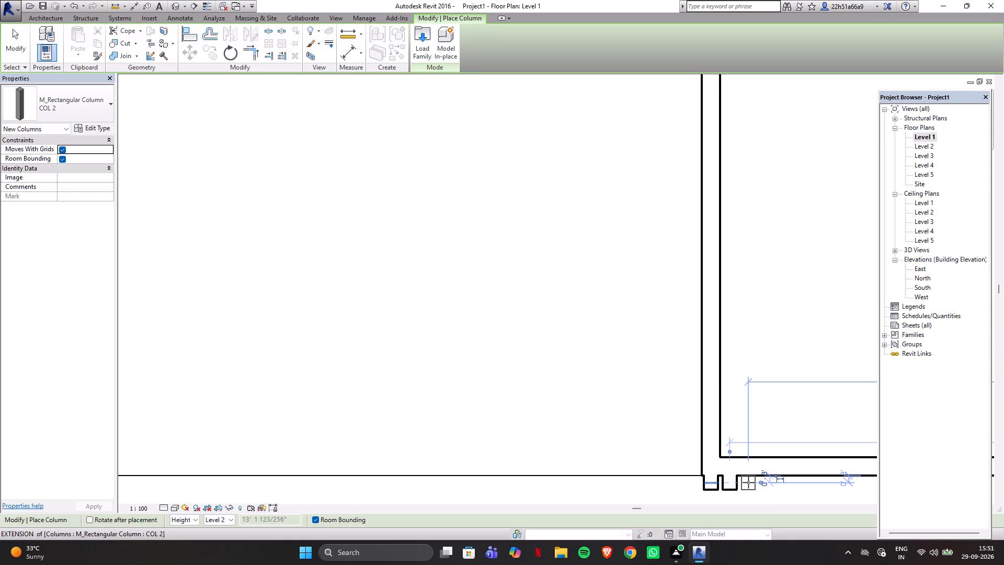
left_click(748, 482)
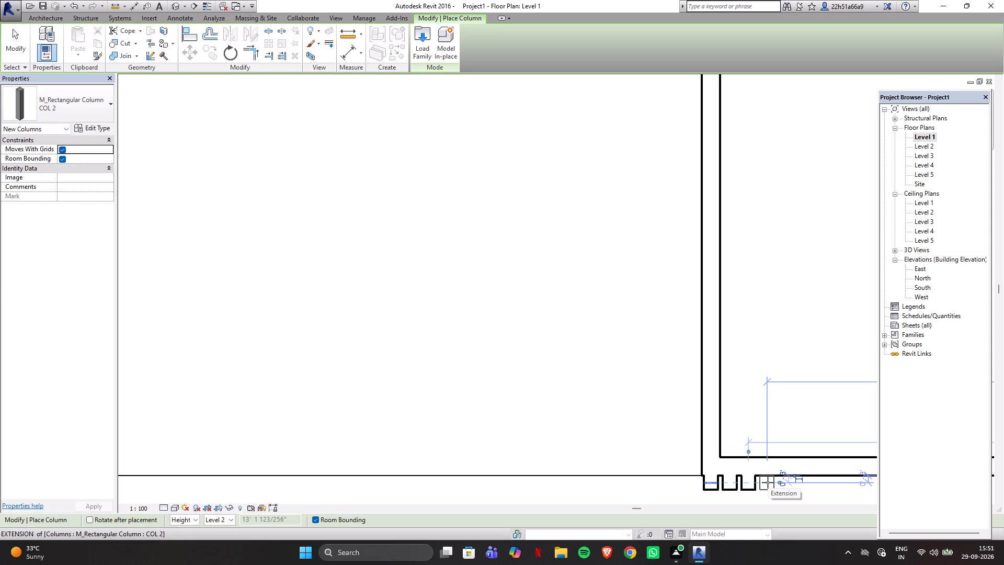
left_click(768, 482)
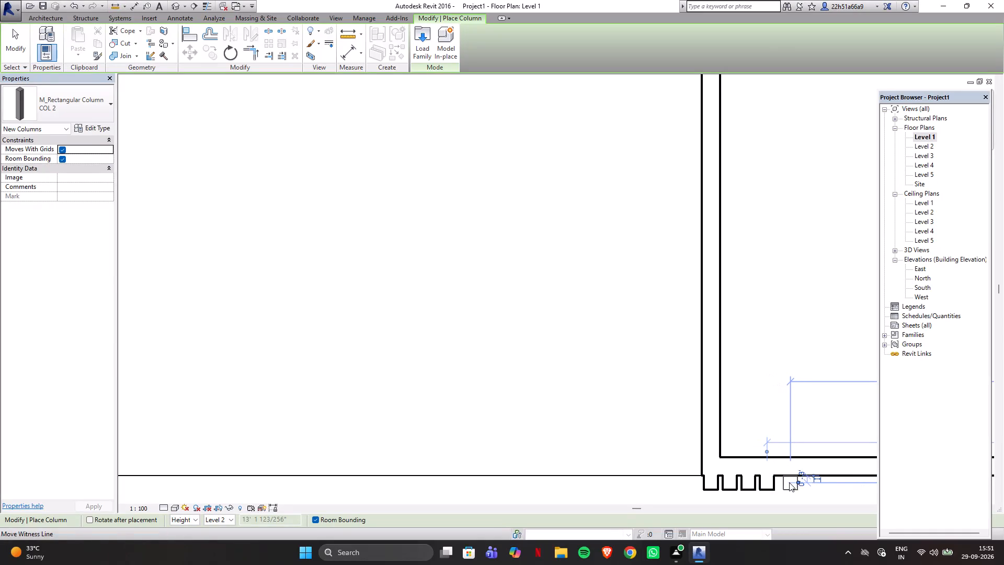
left_click(786, 482)
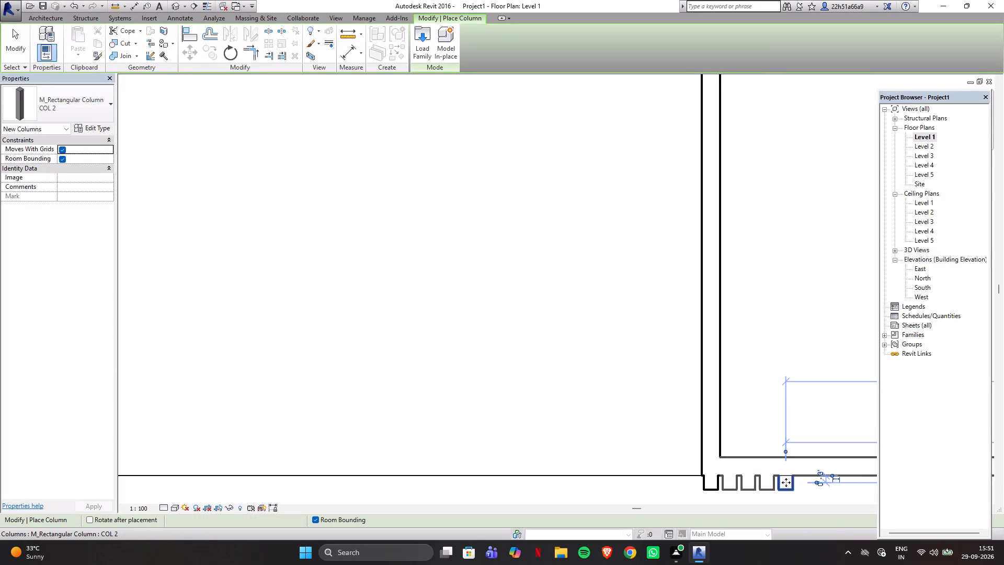
left_click(805, 483)
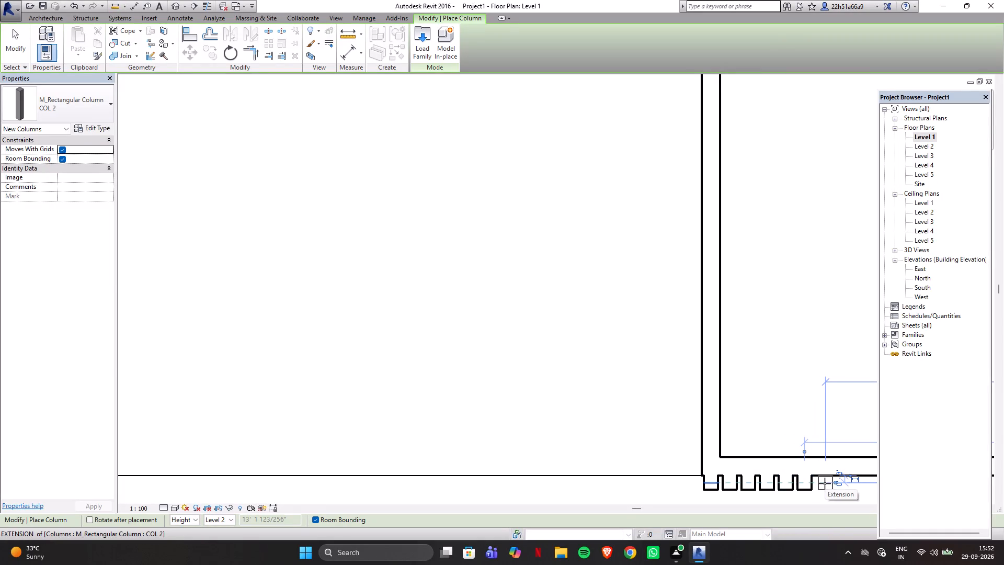
left_click(825, 483)
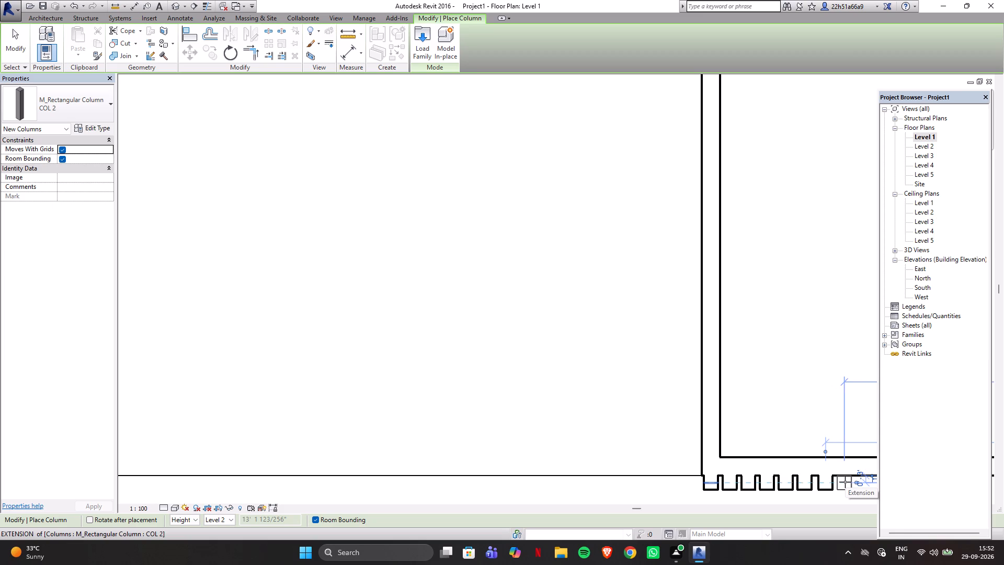
left_click(845, 482)
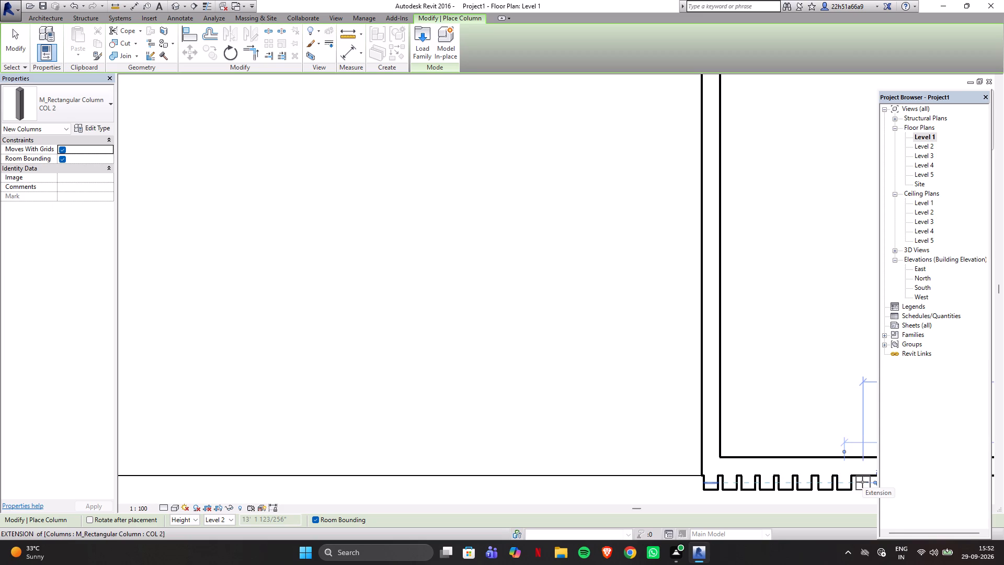
left_click(862, 482)
Extend the row with two more COL 2 columns at its right end at the same close spacing, and finish placing columns.
scroll(710, 423, "down", 3)
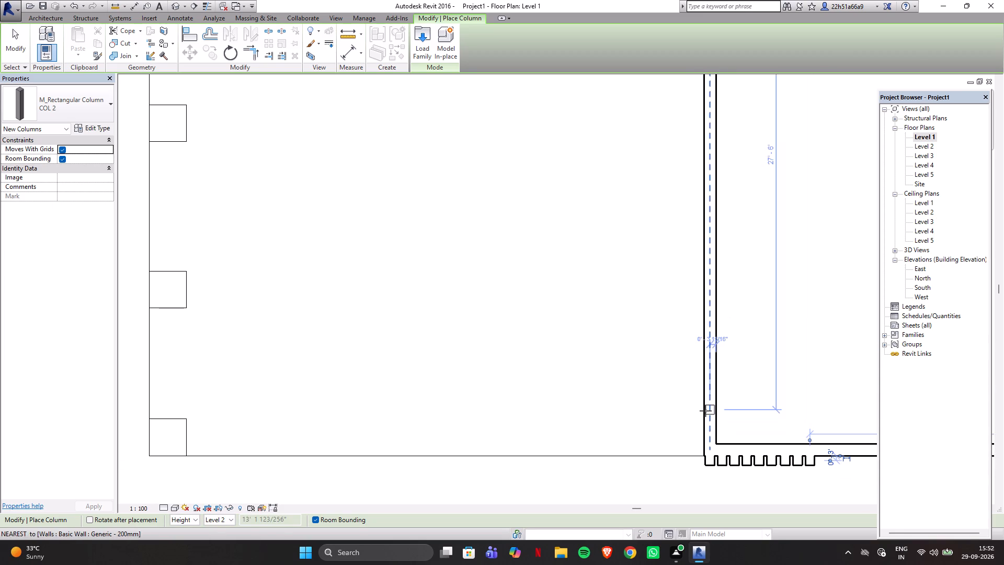
scroll(821, 462, "up", 2)
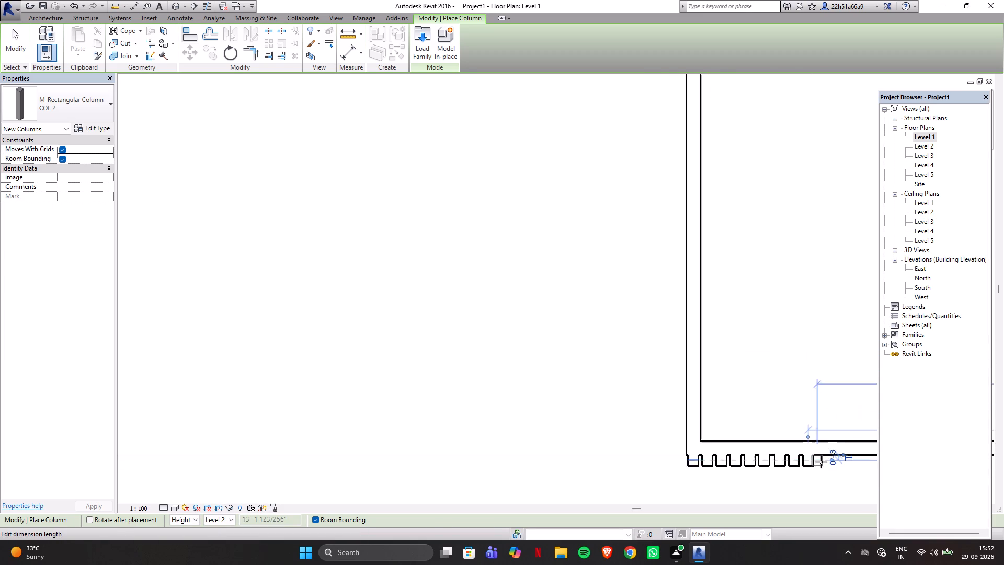
scroll(821, 462, "up", 1)
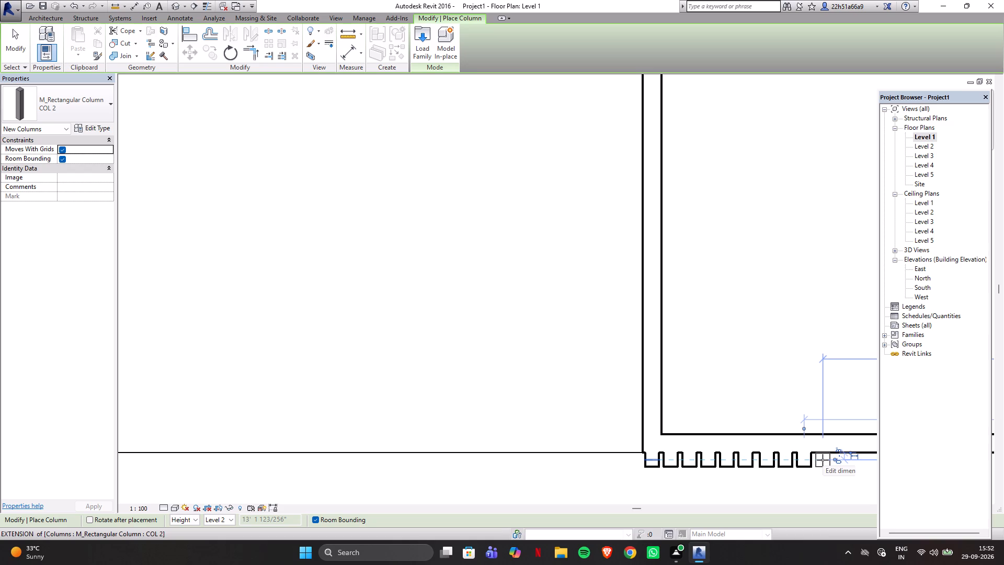
left_click(823, 460)
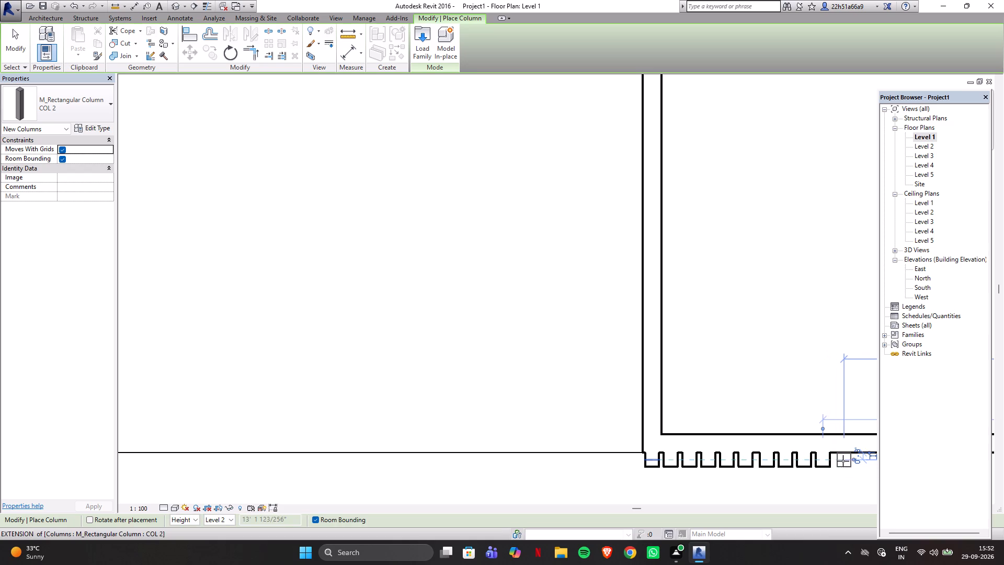
left_click(842, 461)
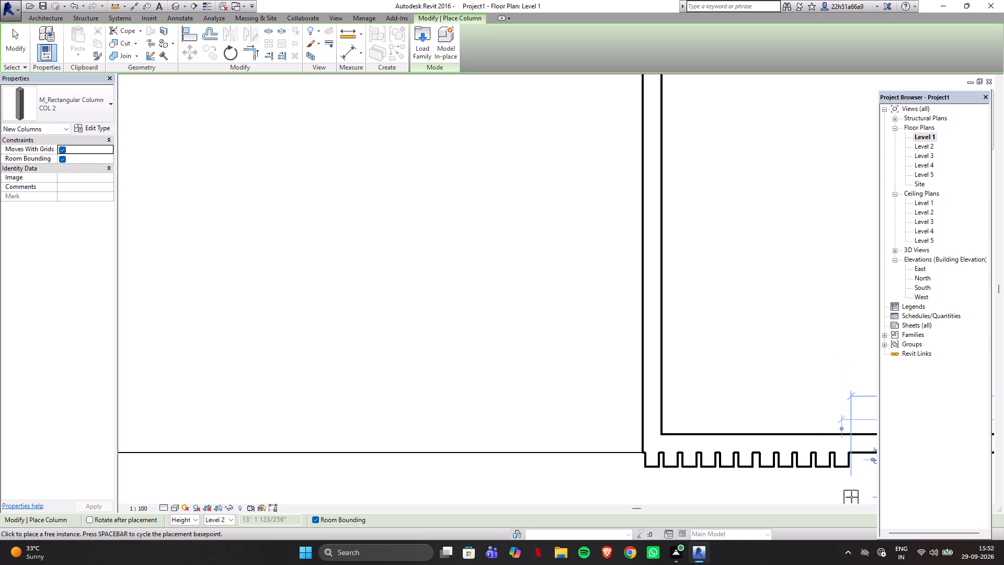
key("Escape")
key("Escape")
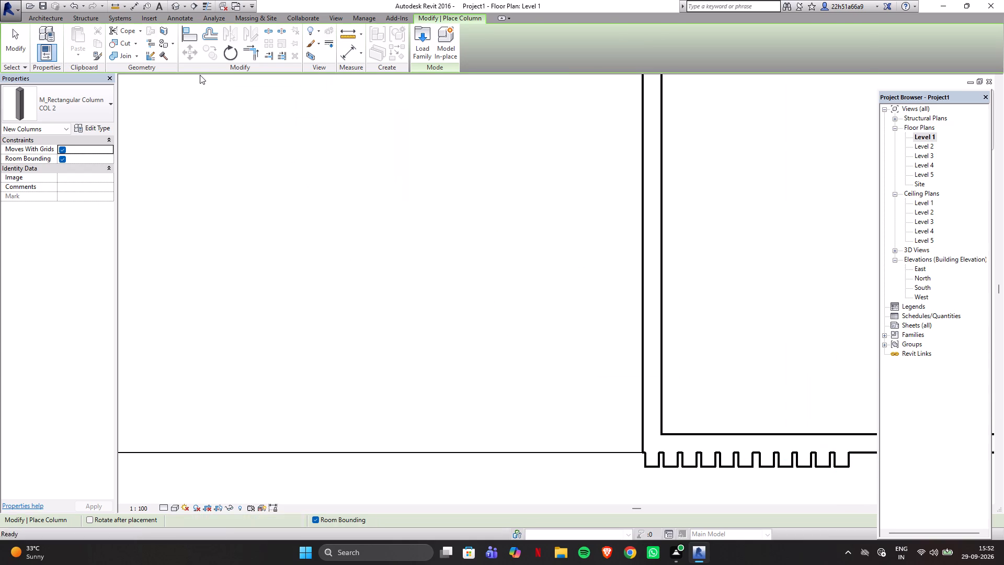
Examine the ground-floor model in 3D from several angles, including the notch-edge support columns and the slender column row.
left_click(174, 6)
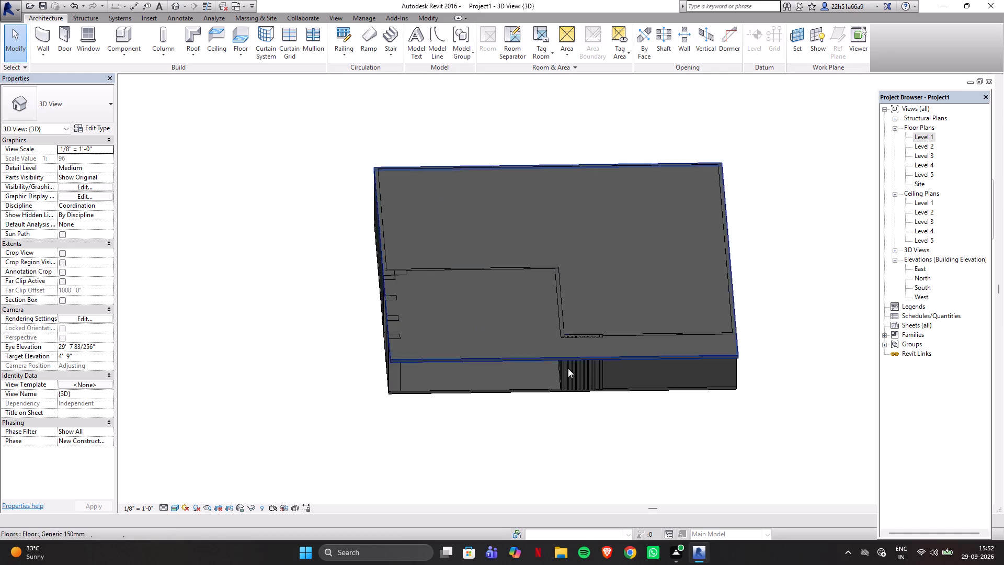
scroll(601, 388, "up", 6)
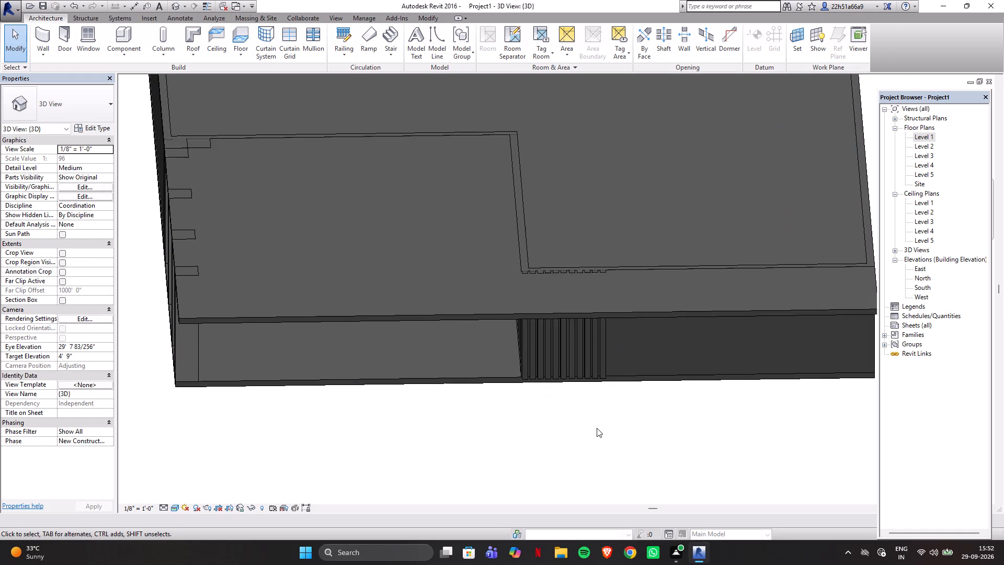
scroll(652, 415, "down", 3)
middle_click_drag(462, 467, 470, 422, "shift")
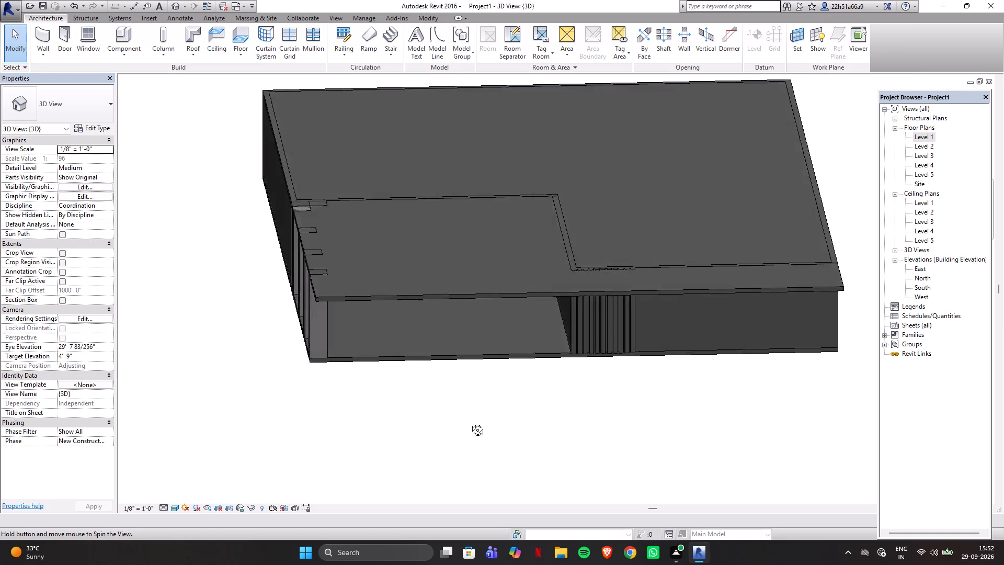
middle_click_drag(470, 422, 562, 422, "shift")
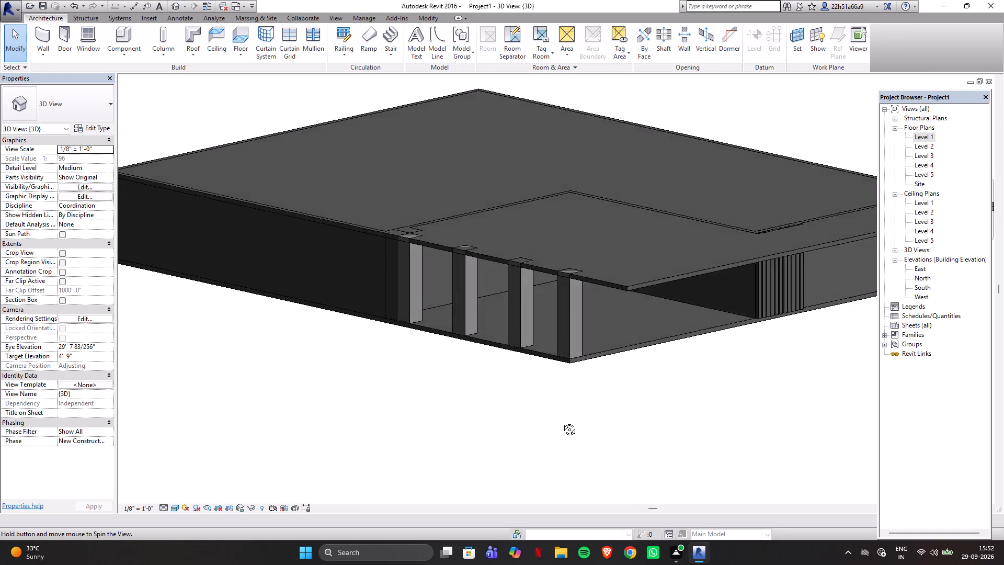
middle_click_drag(562, 422, 459, 366, "shift")
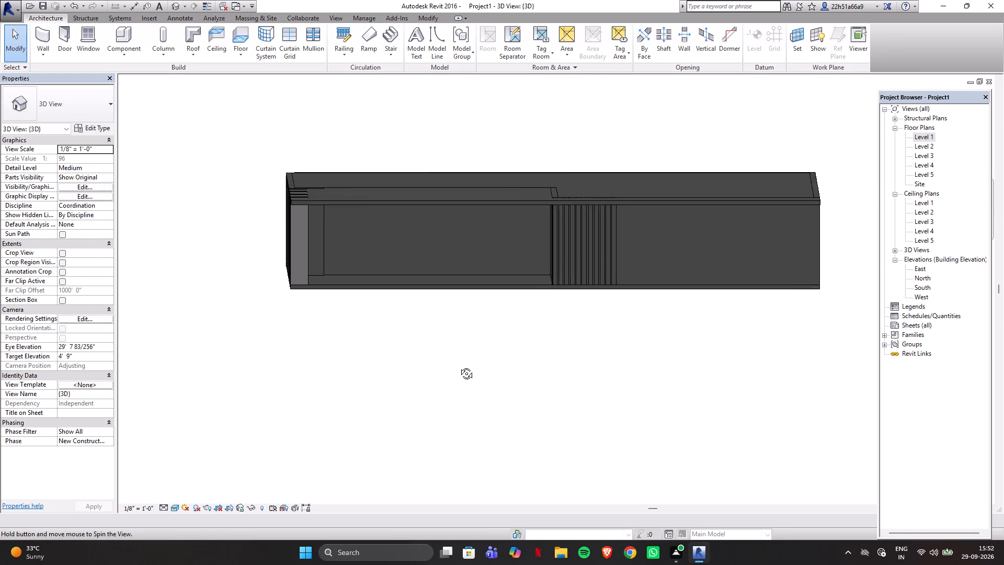
middle_click_drag(459, 366, 424, 421, "shift")
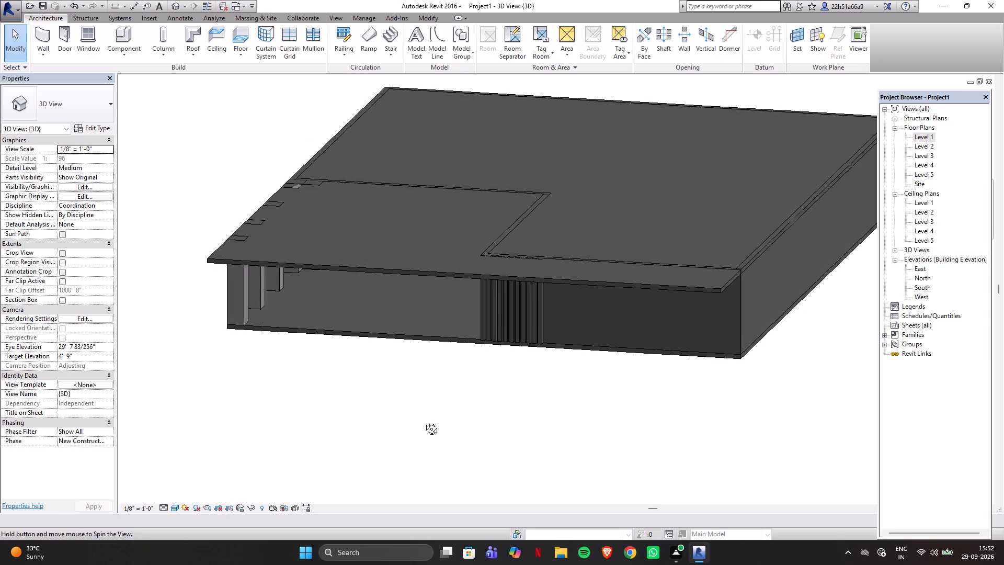
middle_click_drag(424, 421, 480, 472, "shift")
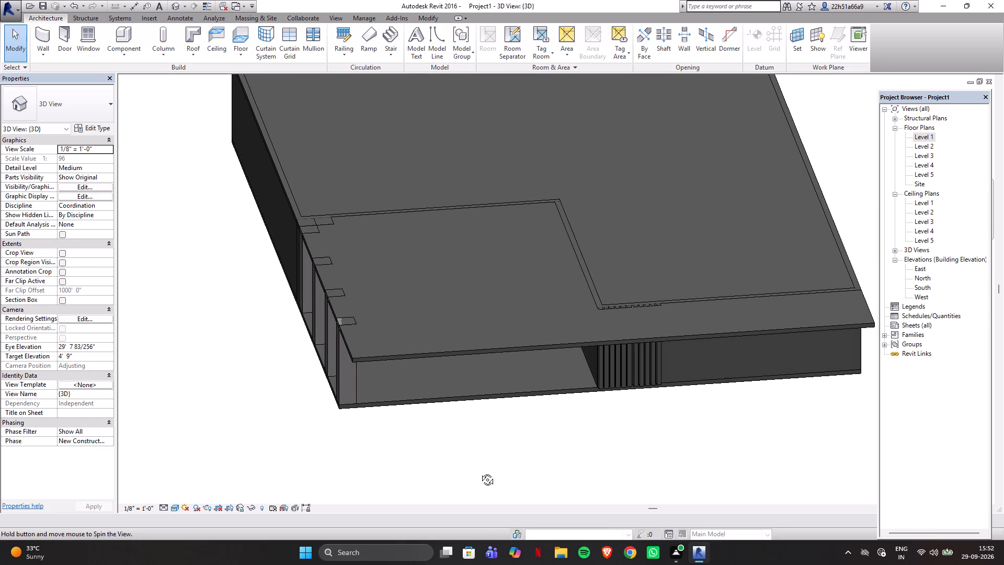
middle_click_drag(480, 472, 497, 473, "shift")
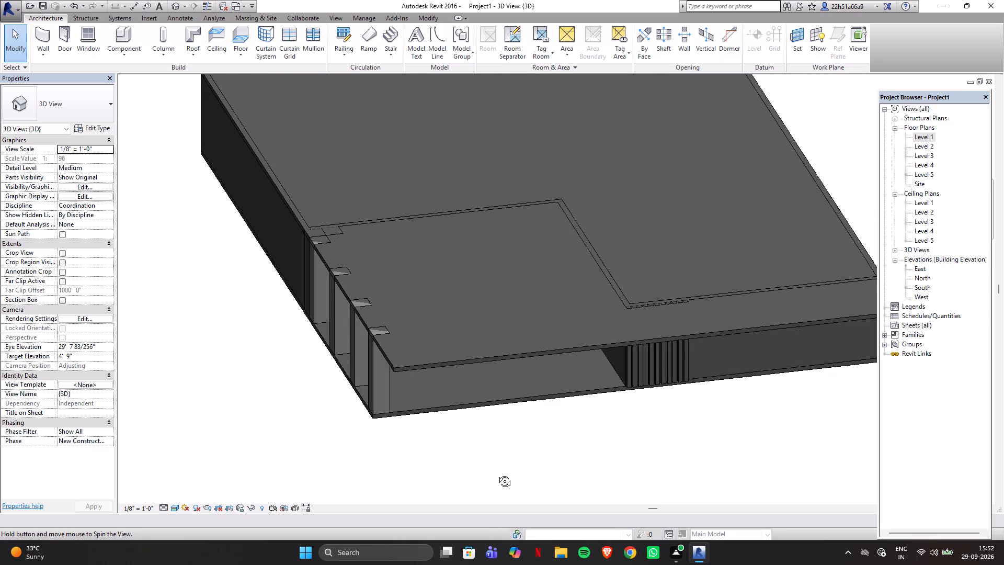
middle_click_drag(497, 473, 500, 454, "shift")
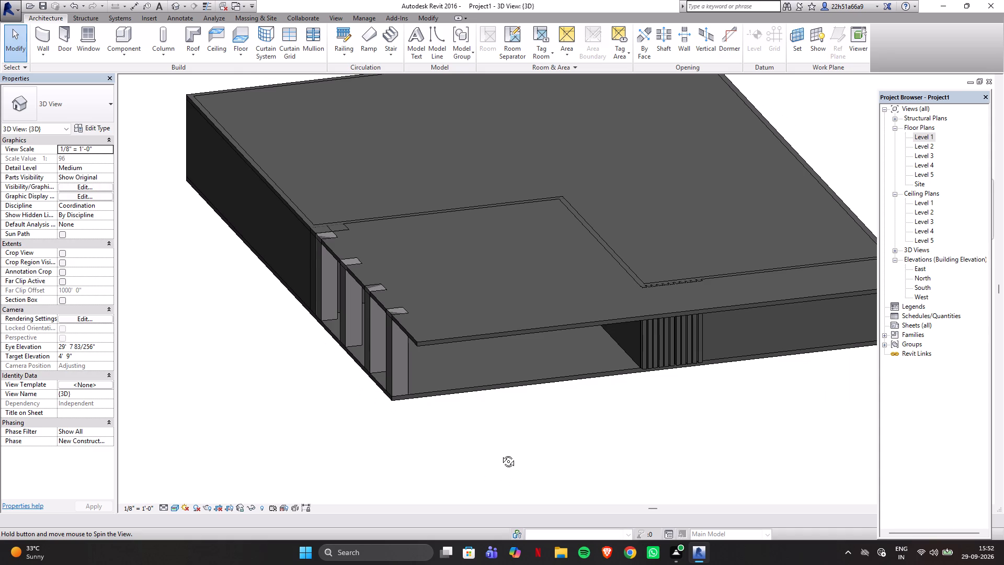
middle_click_drag(500, 454, 503, 341, "shift")
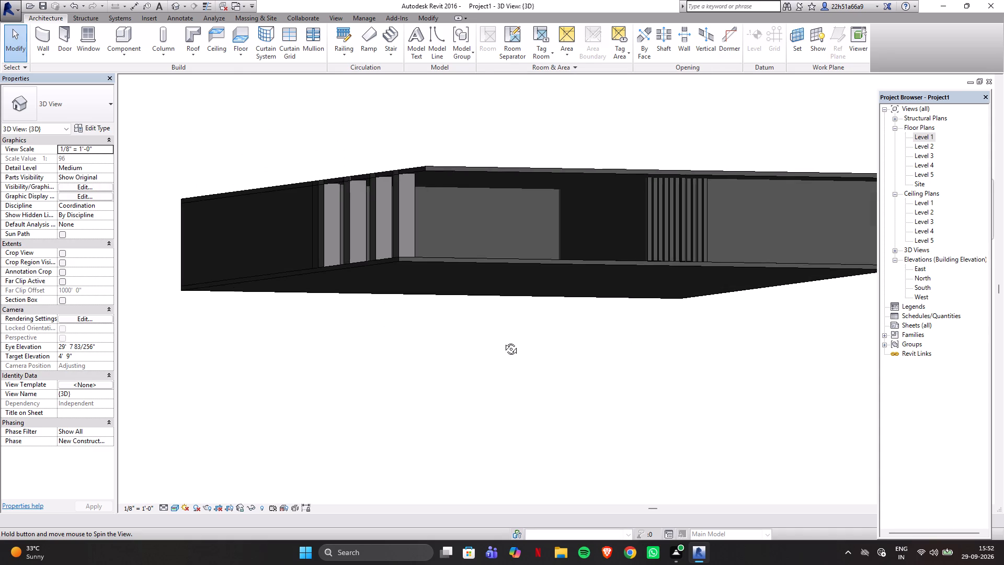
middle_click_drag(503, 341, 516, 354, "shift")
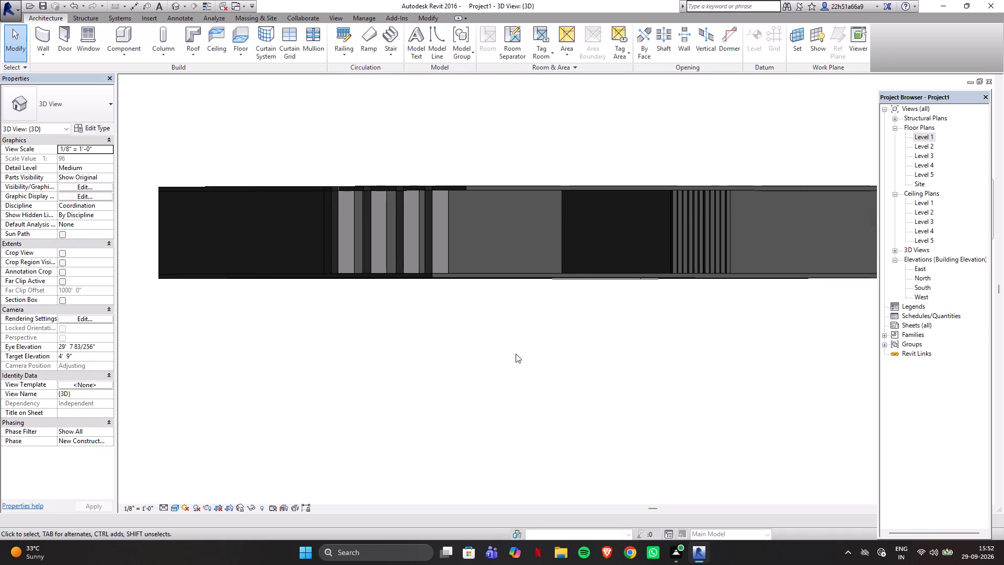
scroll(481, 360, "down", 2)
On the Level 2 plan, draw a Generic - 200mm wall about 84'-8" long down the slab's full left edge from the top-left wall corner.
double_click(917, 146)
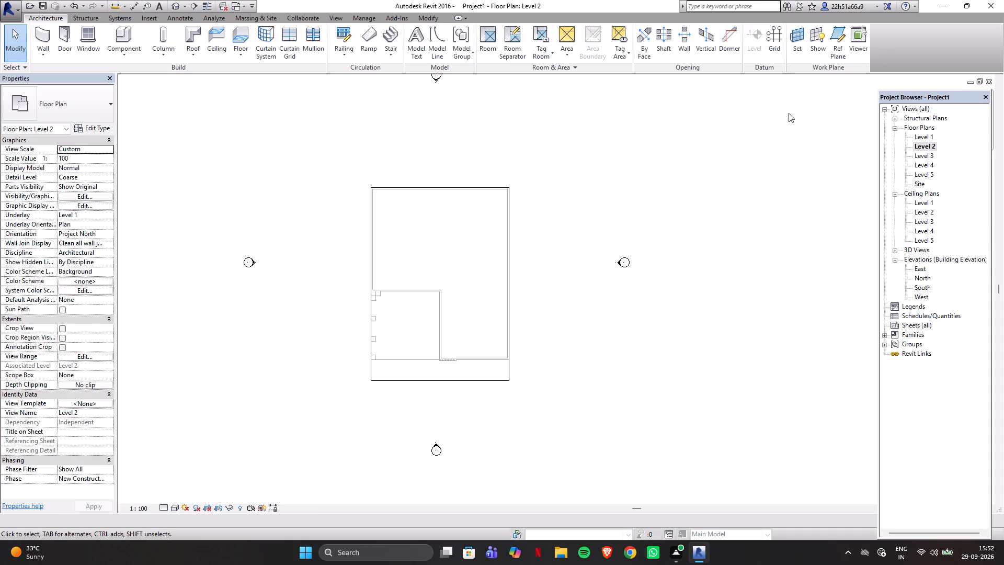
left_click(46, 33)
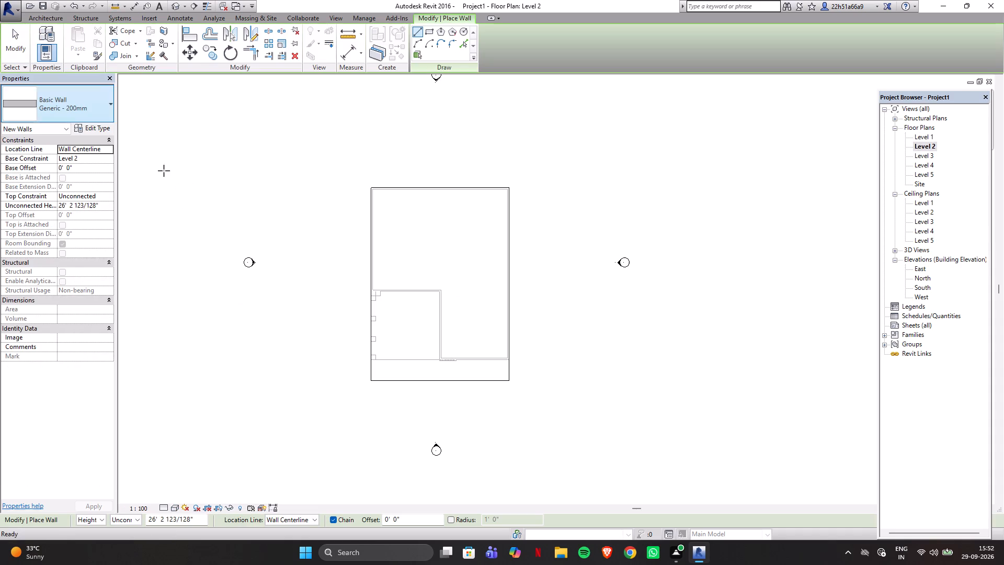
scroll(368, 190, "up", 3)
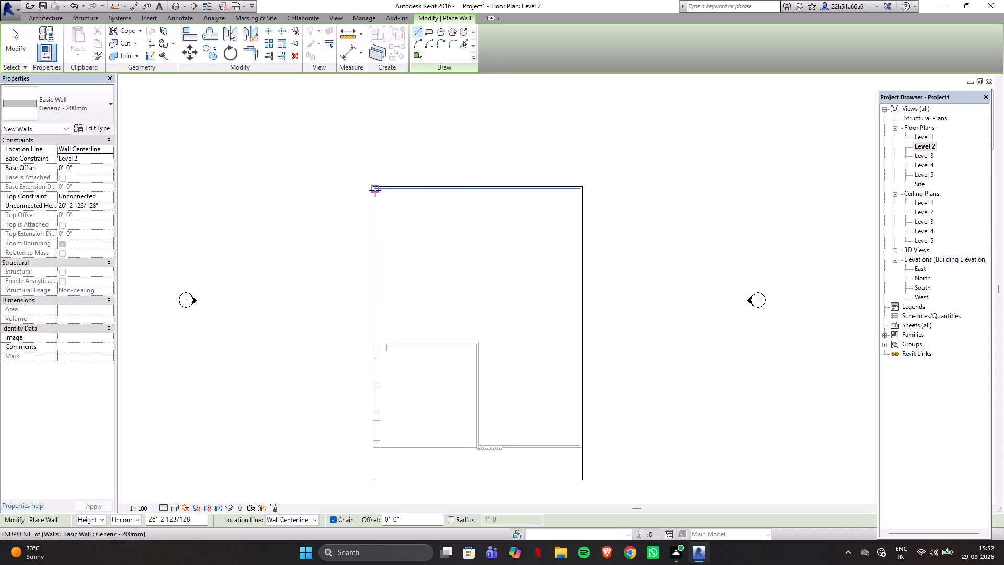
scroll(375, 190, "up", 11)
left_click(372, 175)
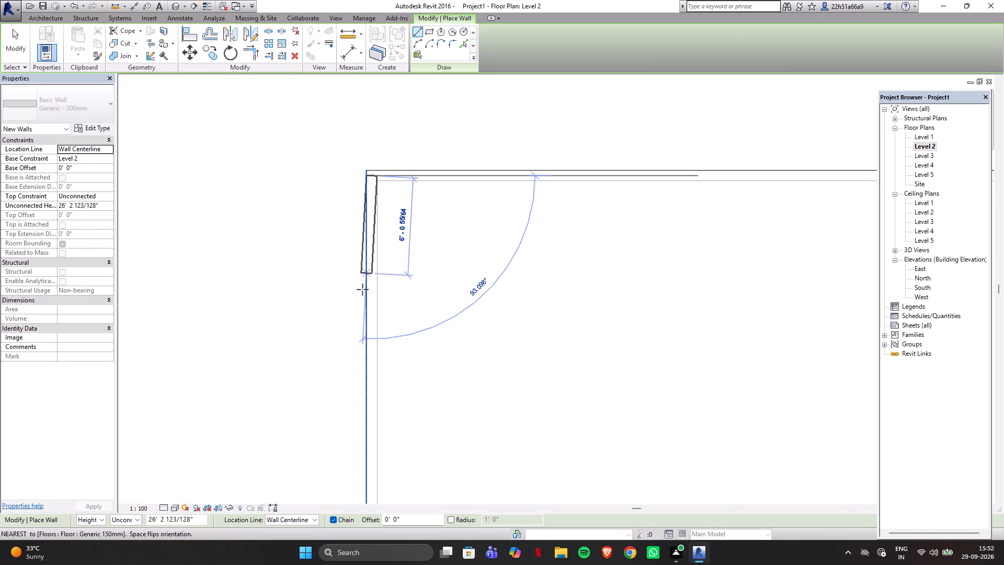
scroll(370, 369, "down", 2)
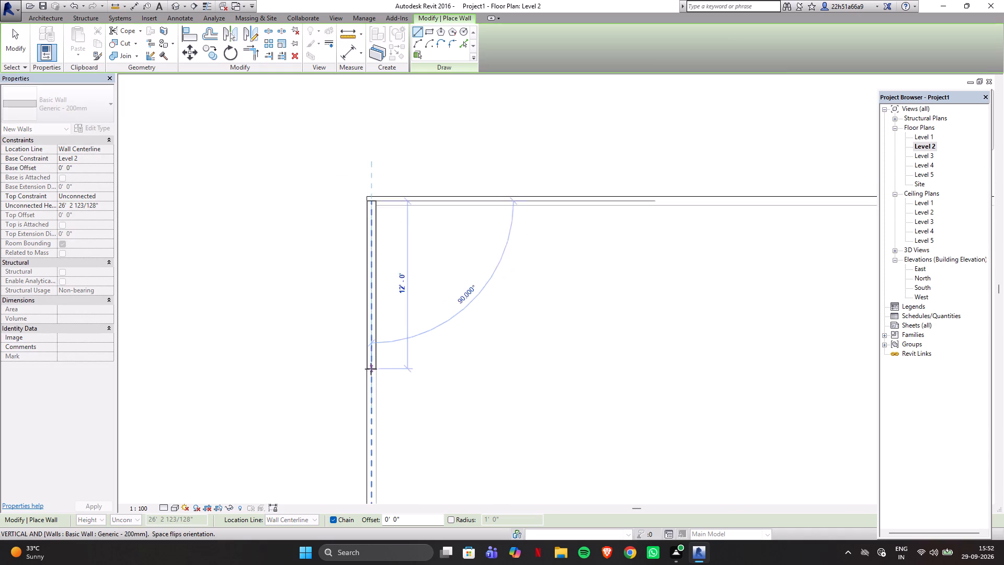
scroll(371, 369, "down", 6)
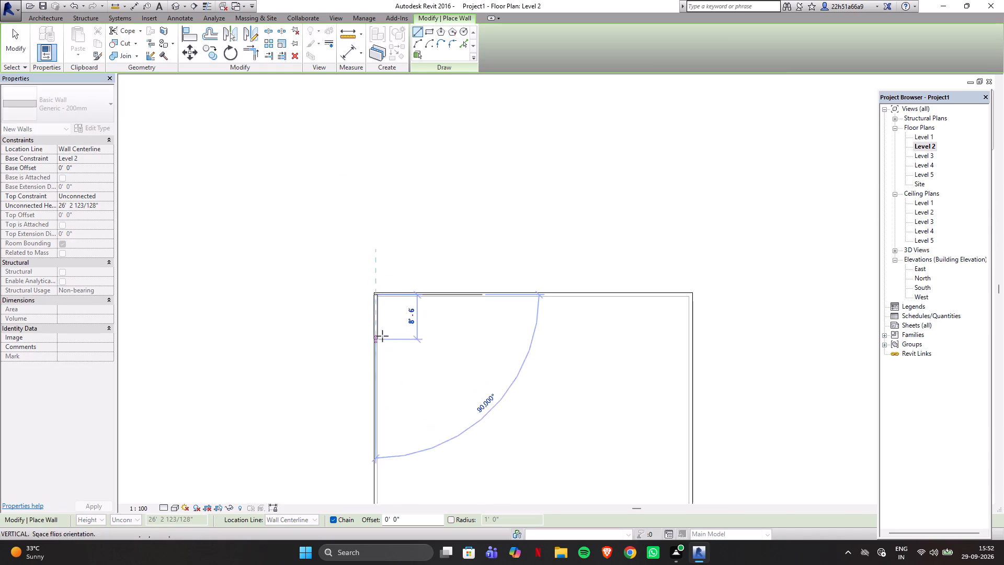
scroll(443, 287, "down", 5)
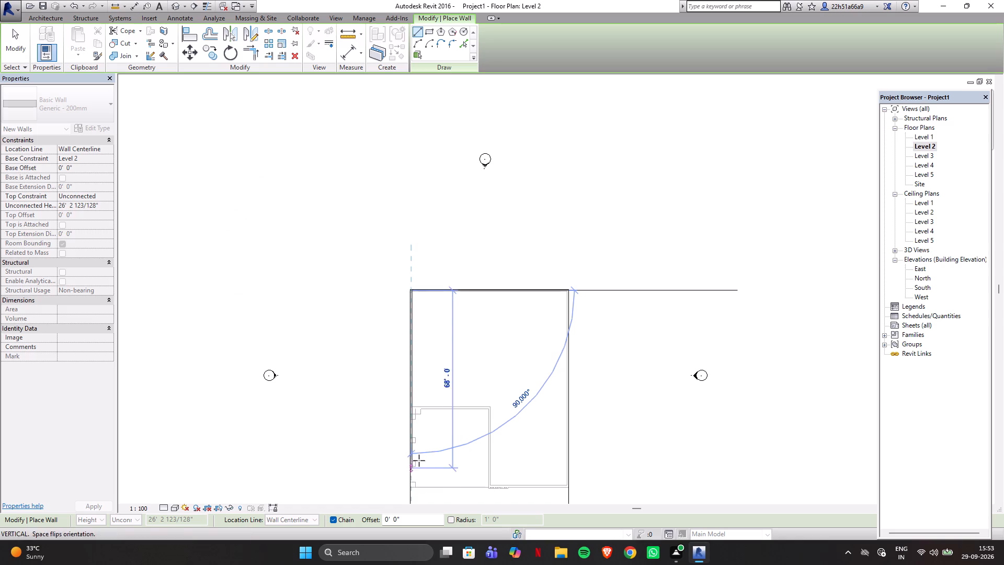
scroll(423, 450, "up", 3)
scroll(453, 341, "down", 4)
scroll(428, 390, "up", 2)
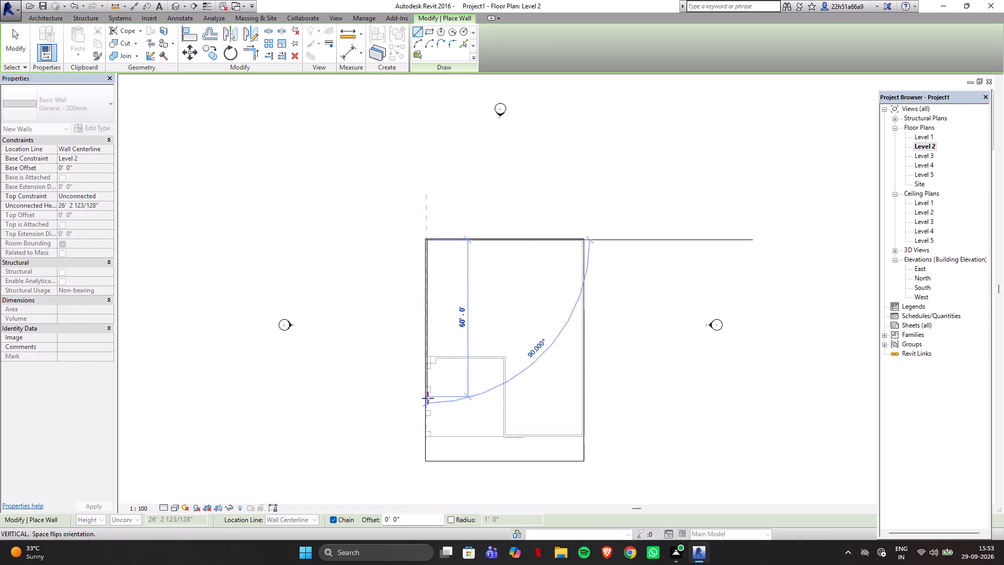
scroll(428, 398, "up", 1)
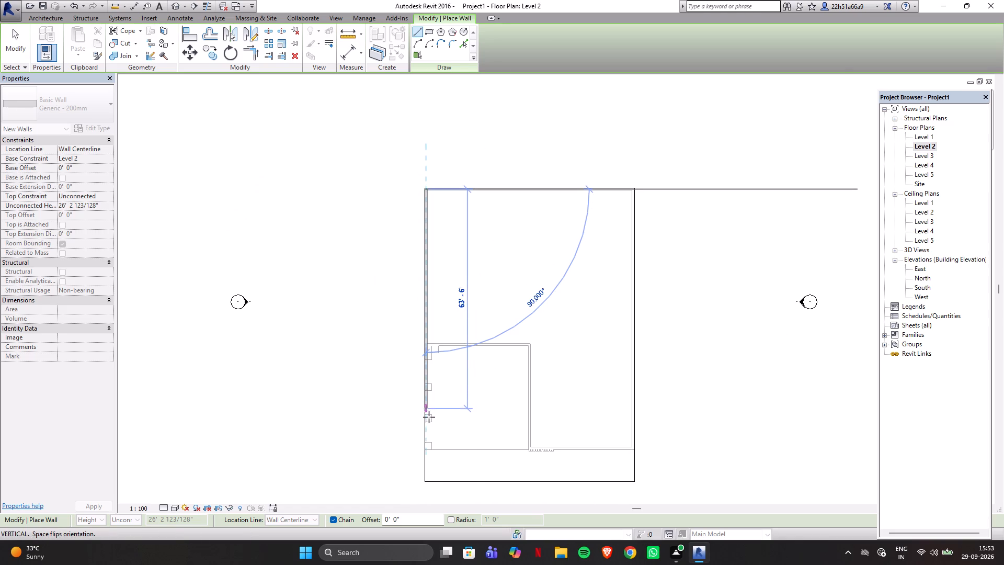
scroll(429, 480, "up", 1)
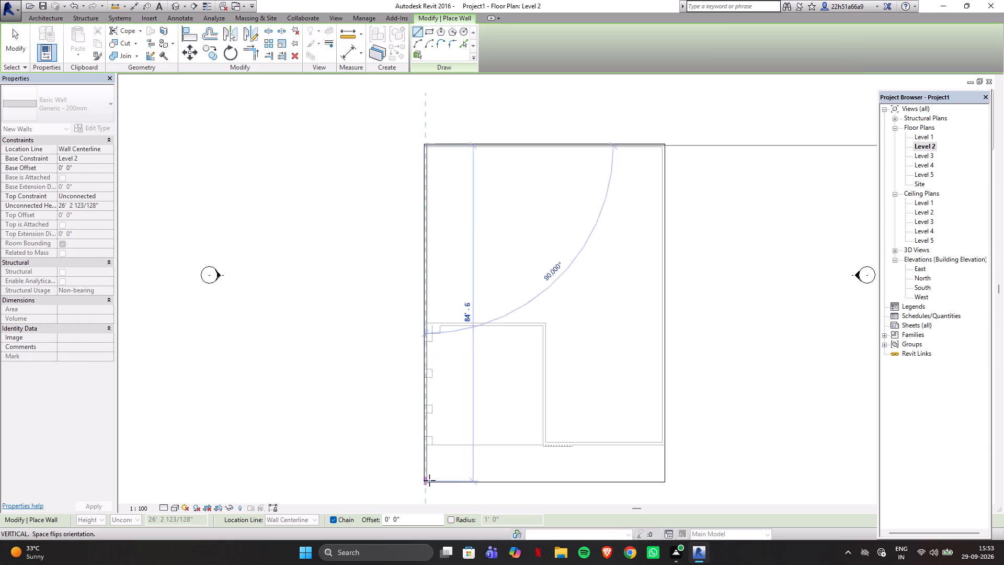
scroll(429, 480, "up", 4)
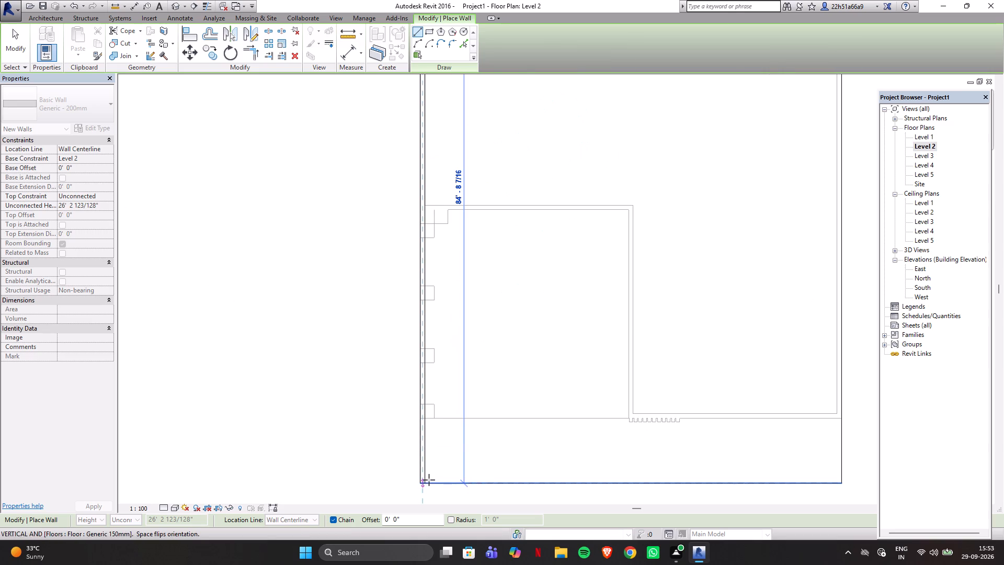
left_click(429, 480)
key("Escape")
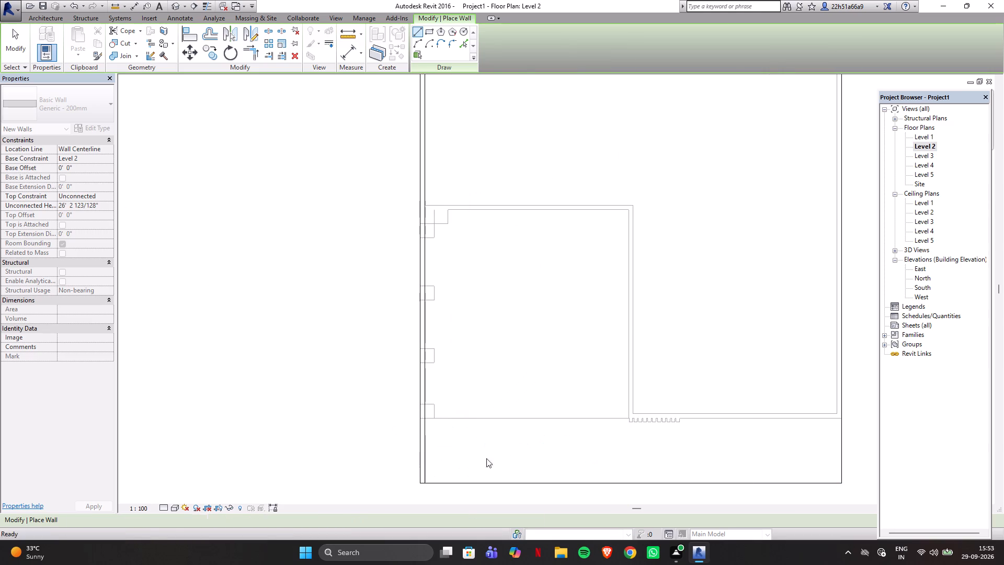
Draw a 60'-0" Generic - 200mm wall along the slab's top edge, from the left wall's upper end to the top-right corner.
scroll(586, 397, "down", 3)
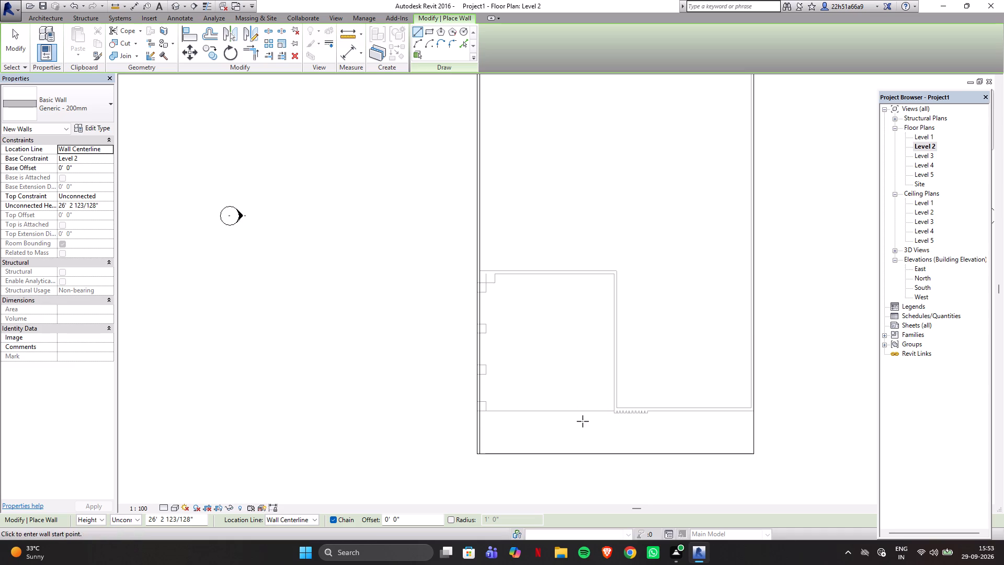
scroll(601, 385, "down", 1)
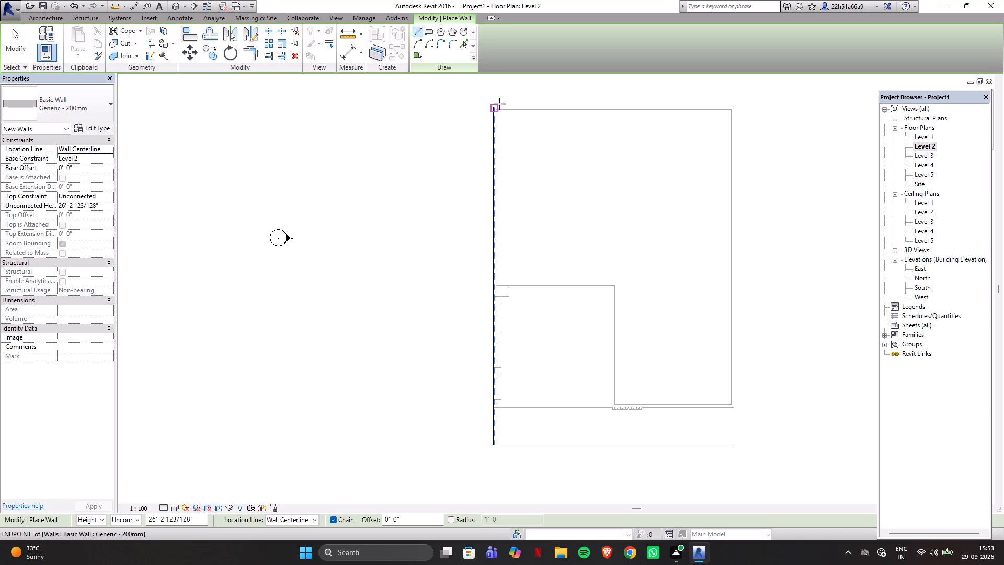
scroll(499, 104, "up", 6)
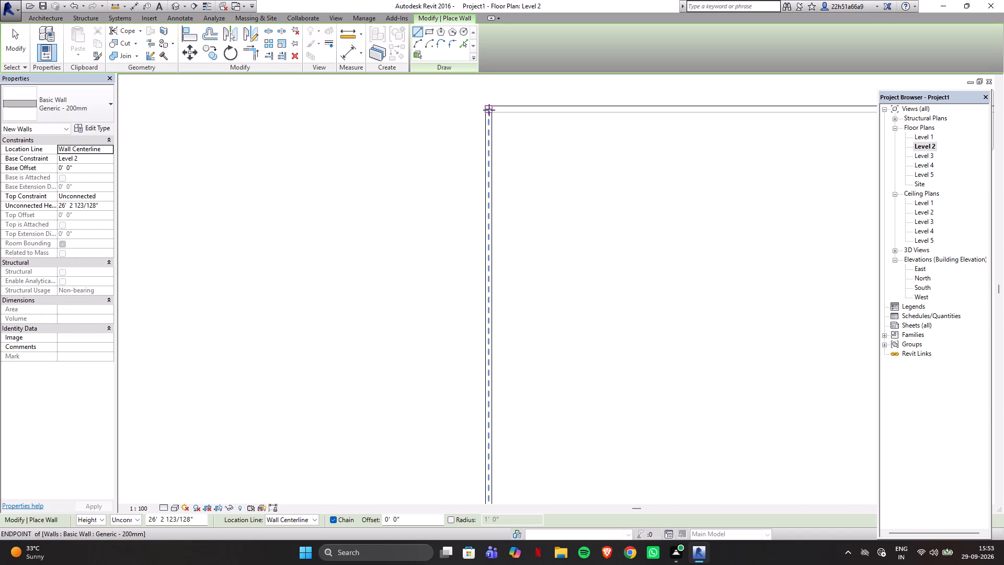
left_click(489, 110)
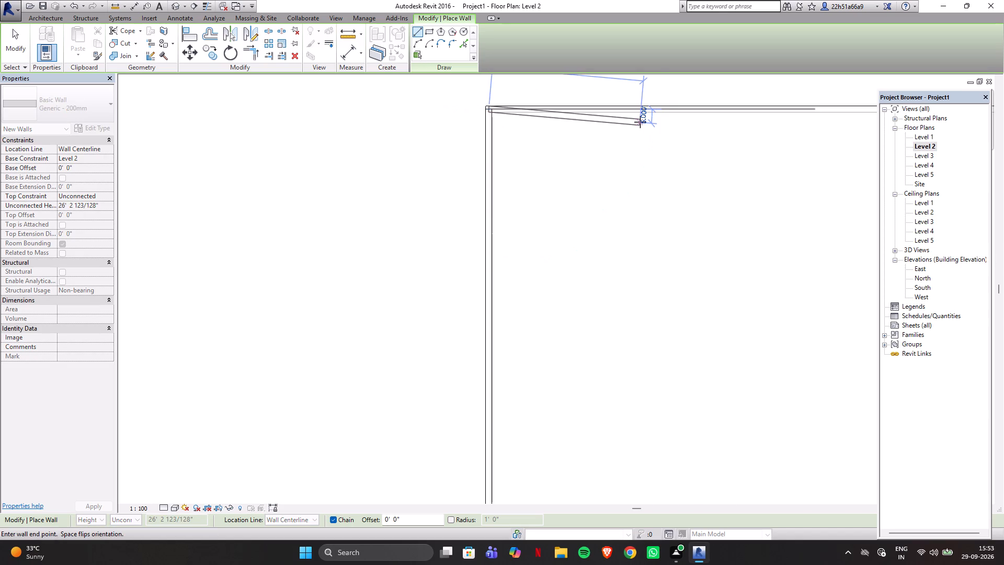
scroll(606, 153, "down", 3)
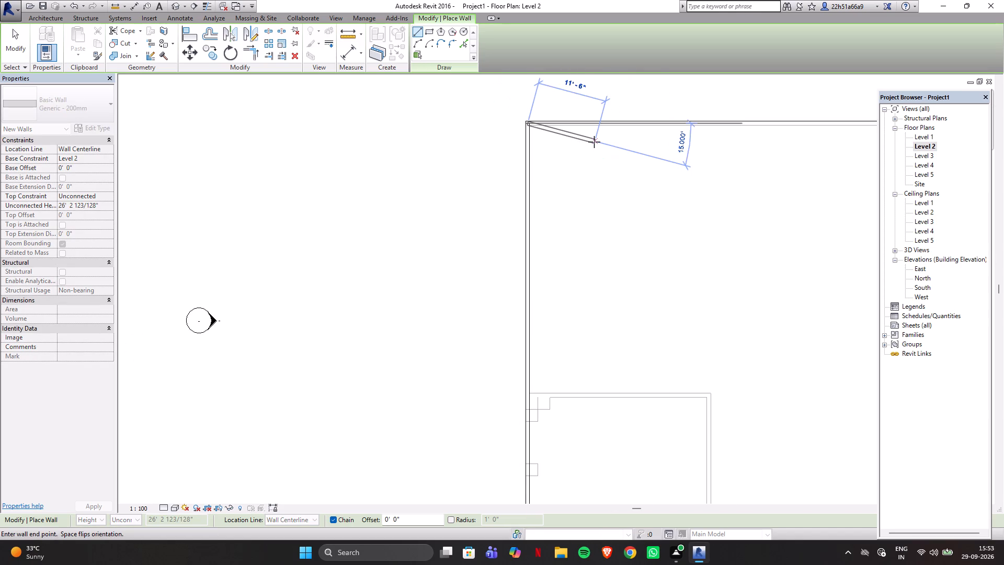
scroll(594, 142, "down", 3)
scroll(788, 131, "up", 3)
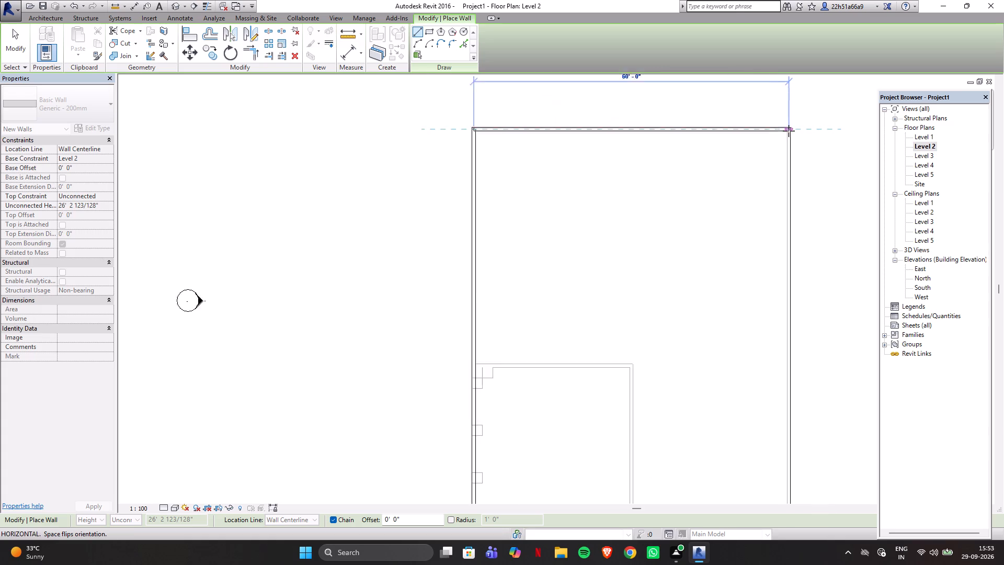
scroll(789, 131, "up", 4)
left_click(788, 131)
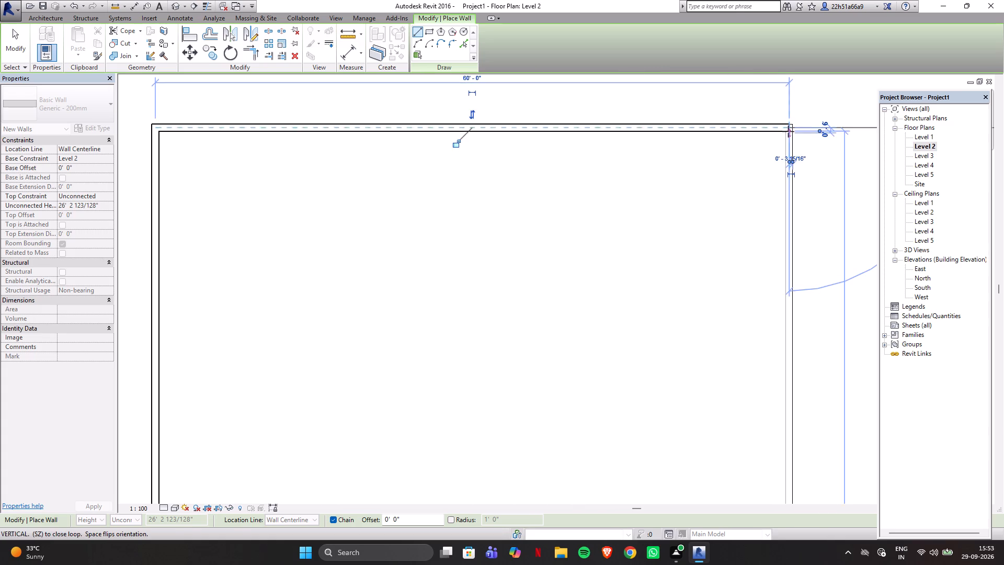
Draw the Generic - 200mm wall down the slab's full right edge to its bottom-right corner, and end the wall run.
scroll(797, 218, "down", 6)
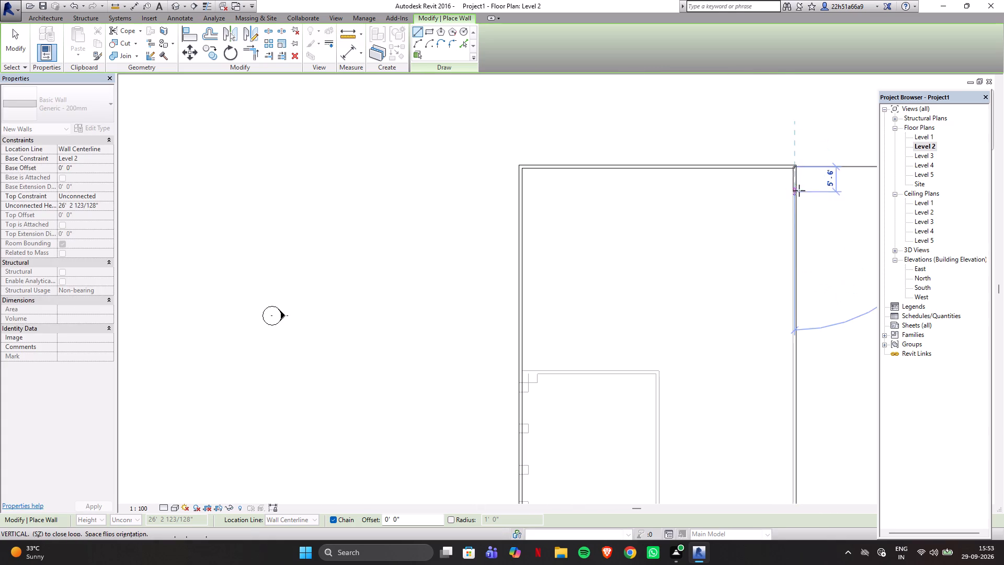
scroll(799, 190, "down", 8)
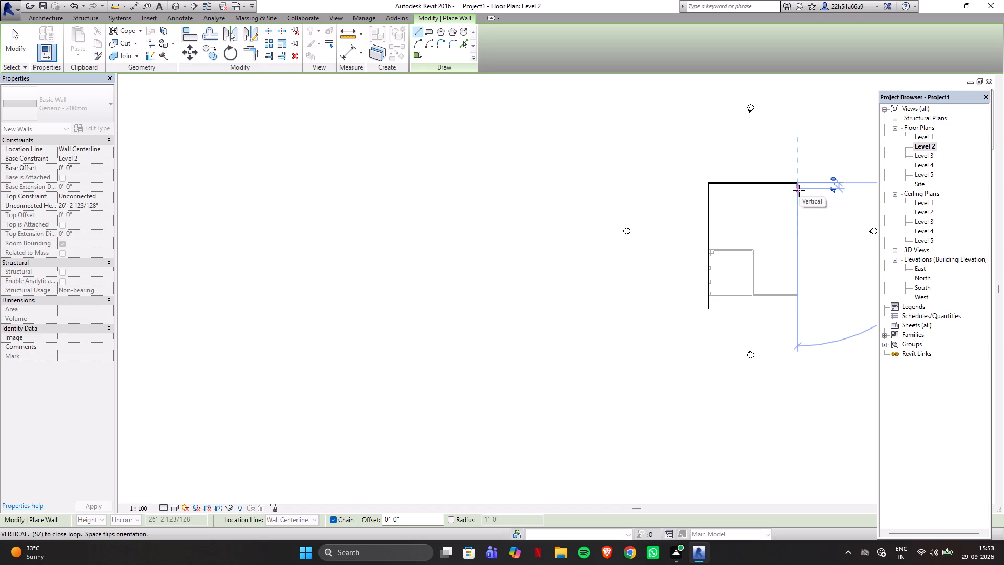
scroll(799, 190, "down", 3)
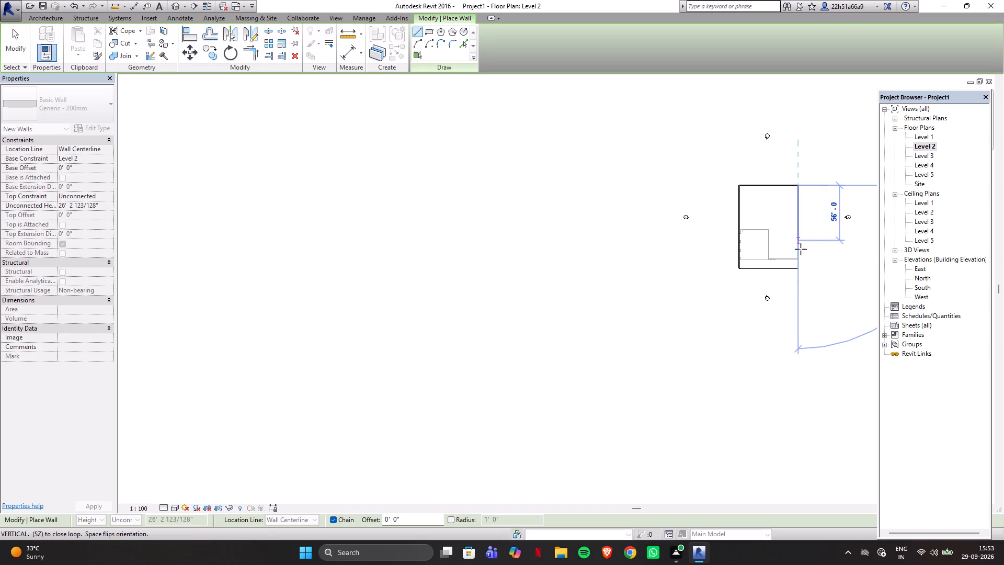
scroll(796, 274, "up", 9)
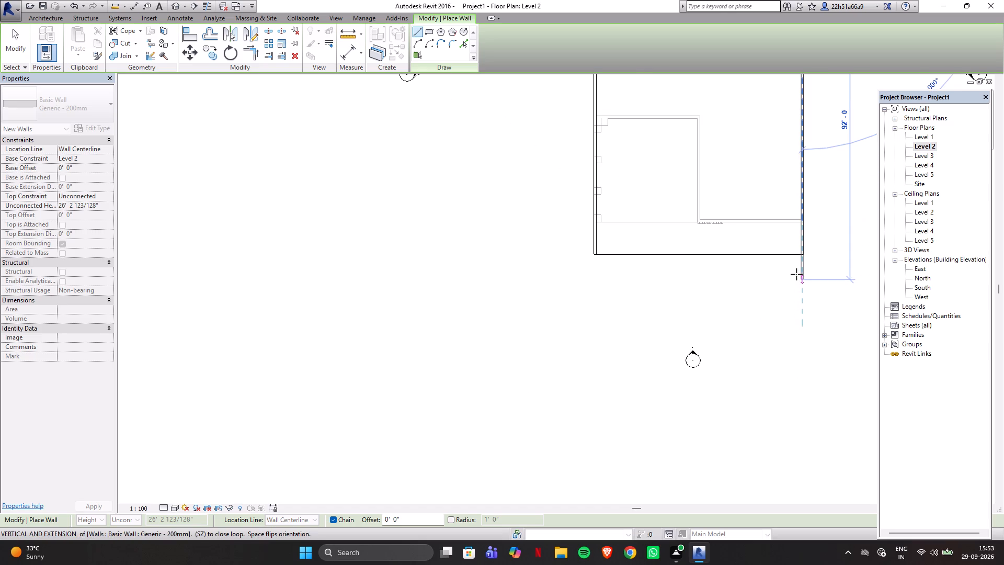
scroll(797, 259, "up", 6)
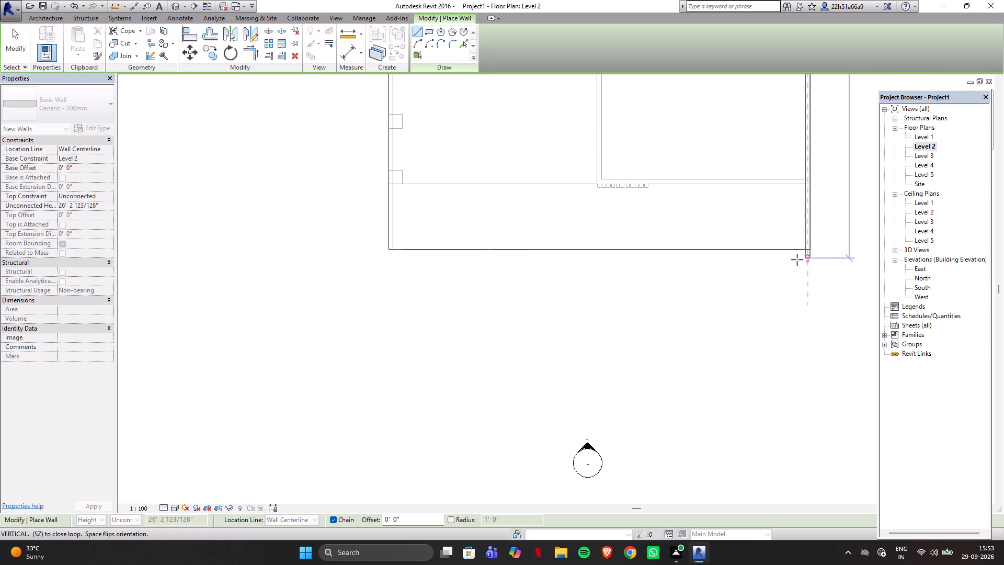
left_click(797, 247)
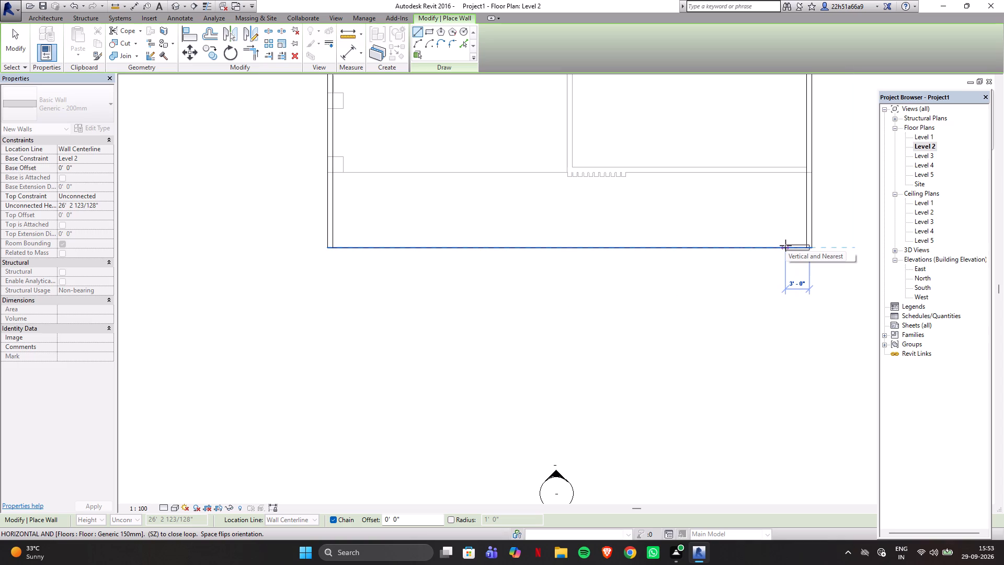
key("Escape")
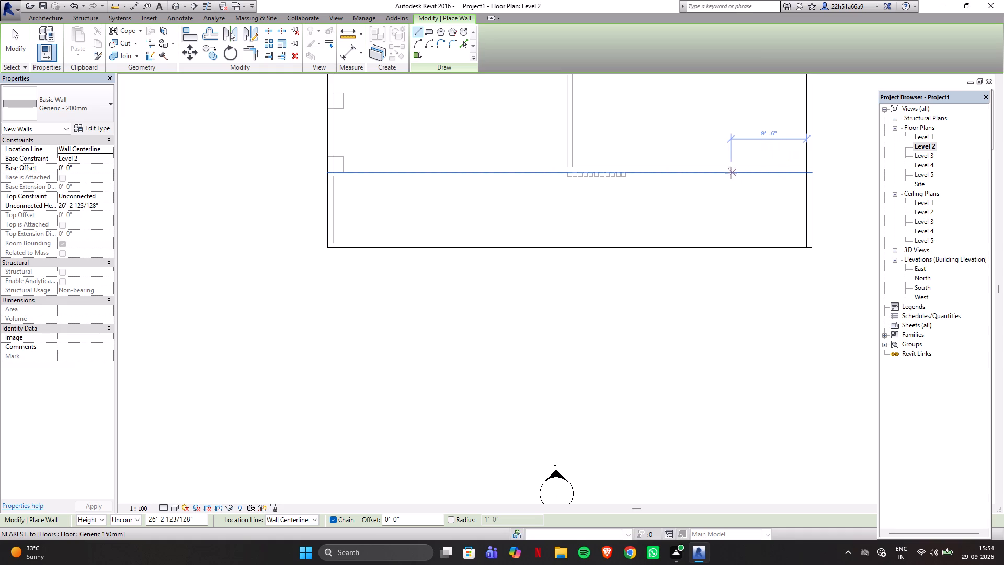
From the right wall at the ground-floor wall line, chain walls 10'-0" left, about 9'-8" down to the slab edge, and 20'-0" left to its midpoint.
left_click(807, 172)
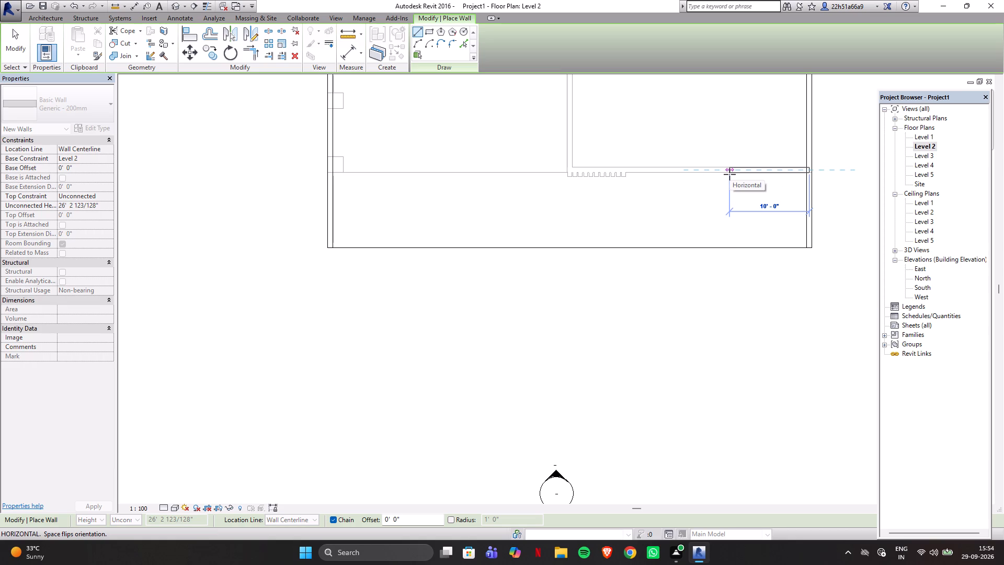
left_click(729, 174)
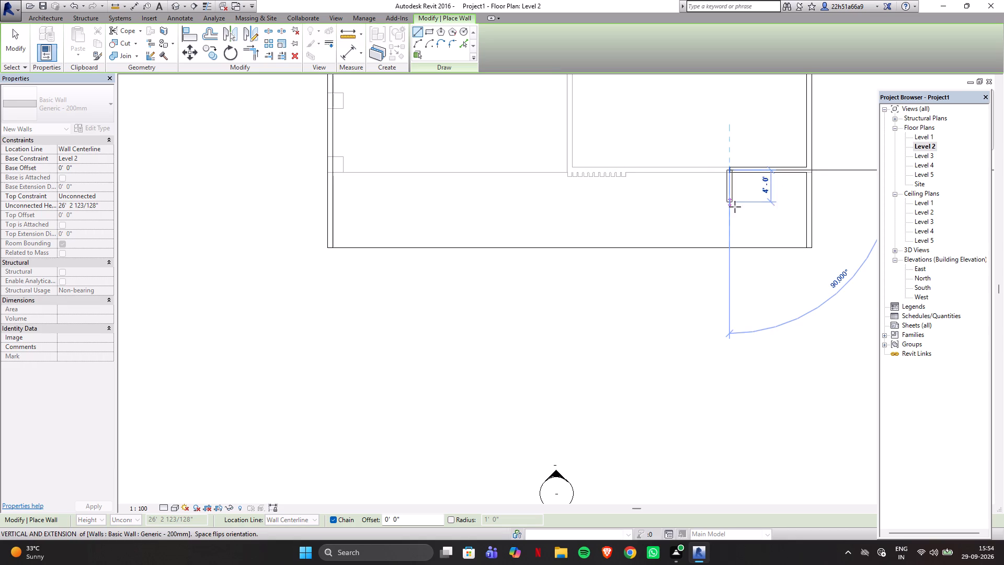
left_click(732, 248)
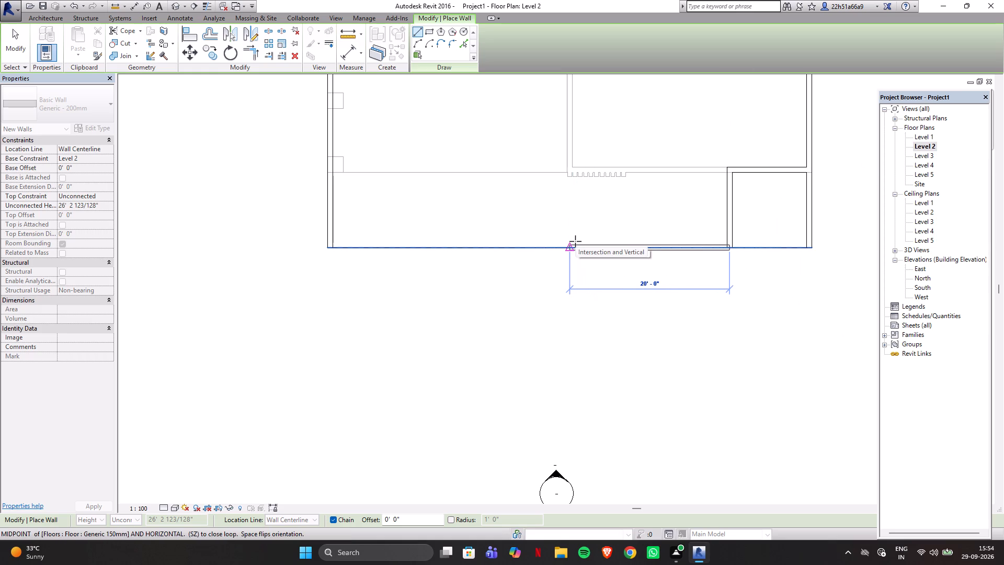
scroll(575, 241, "down", 6)
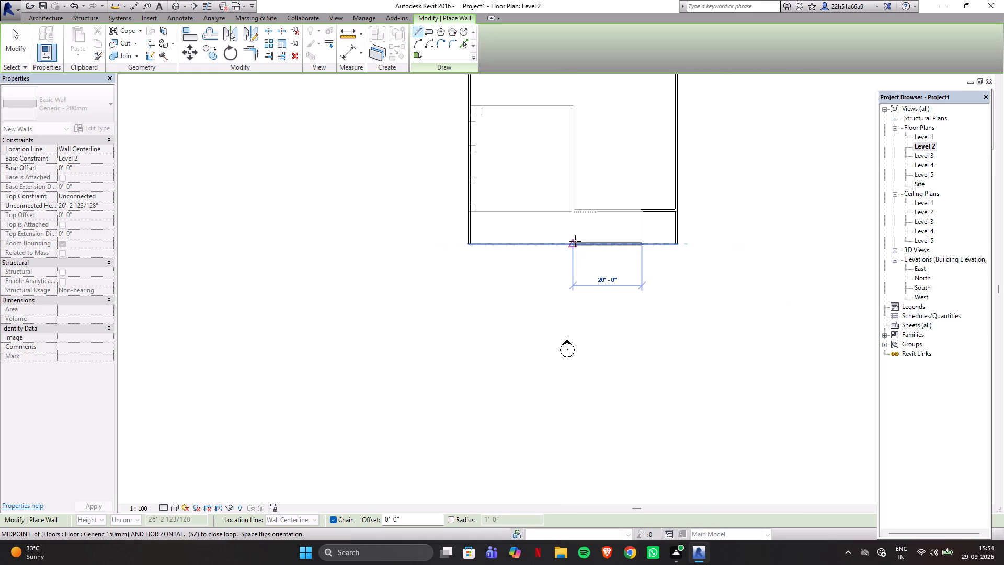
scroll(575, 241, "down", 1)
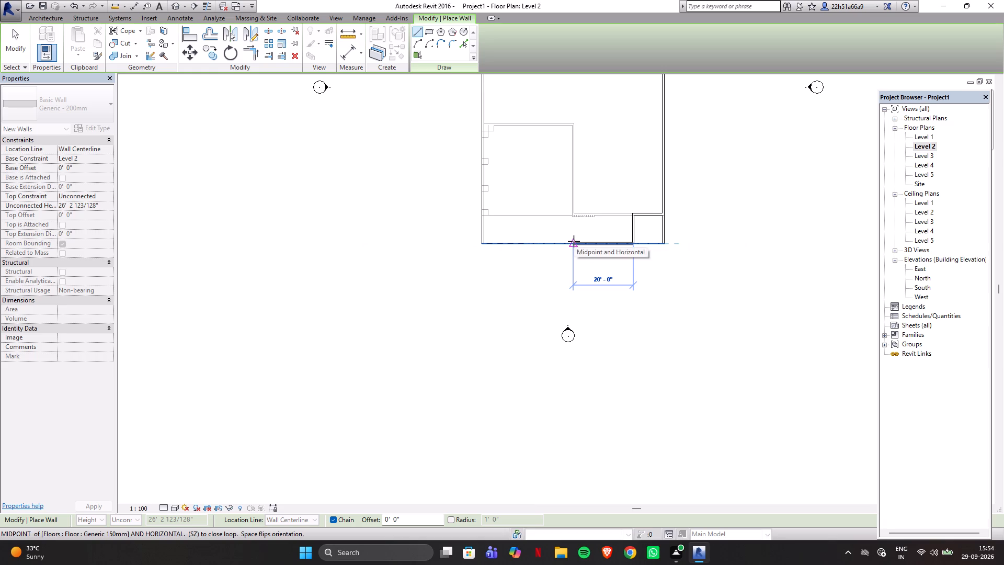
left_click(574, 241)
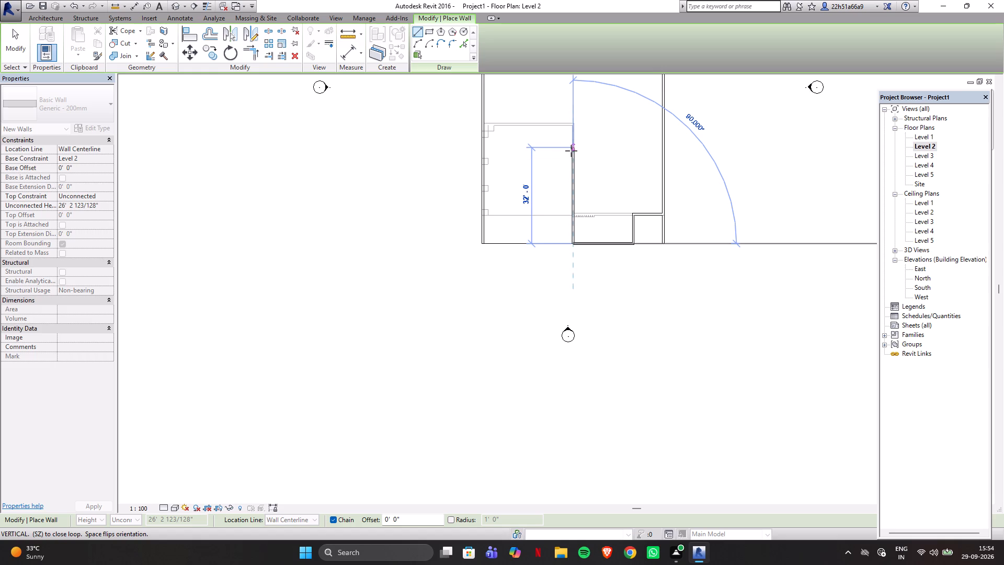
Continue the wall chain 30'-0" up from the slab edge's midpoint and 30'-0" across to the left wall, and end the run.
scroll(572, 156, "up", 4)
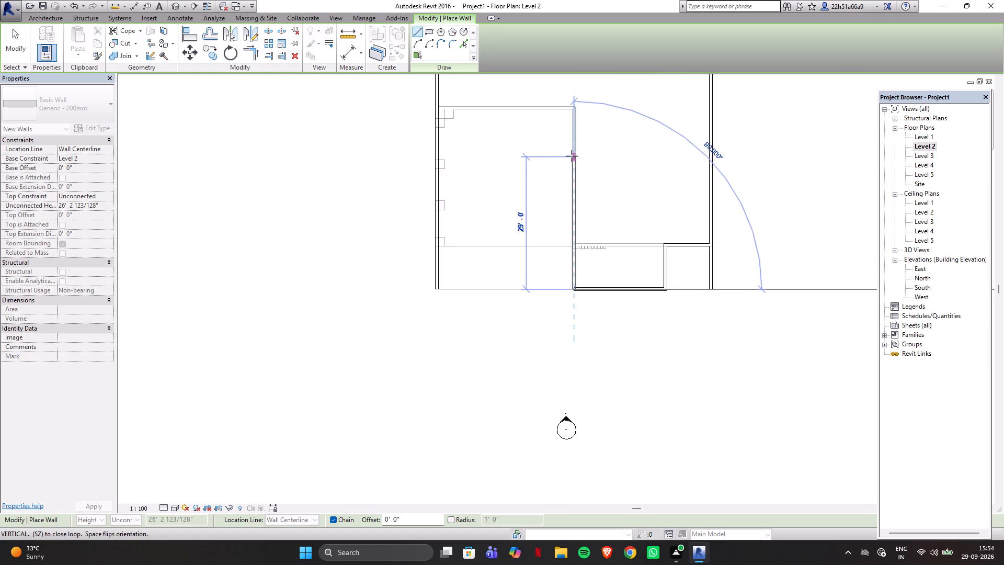
scroll(572, 156, "up", 1)
type("30")
key("Return")
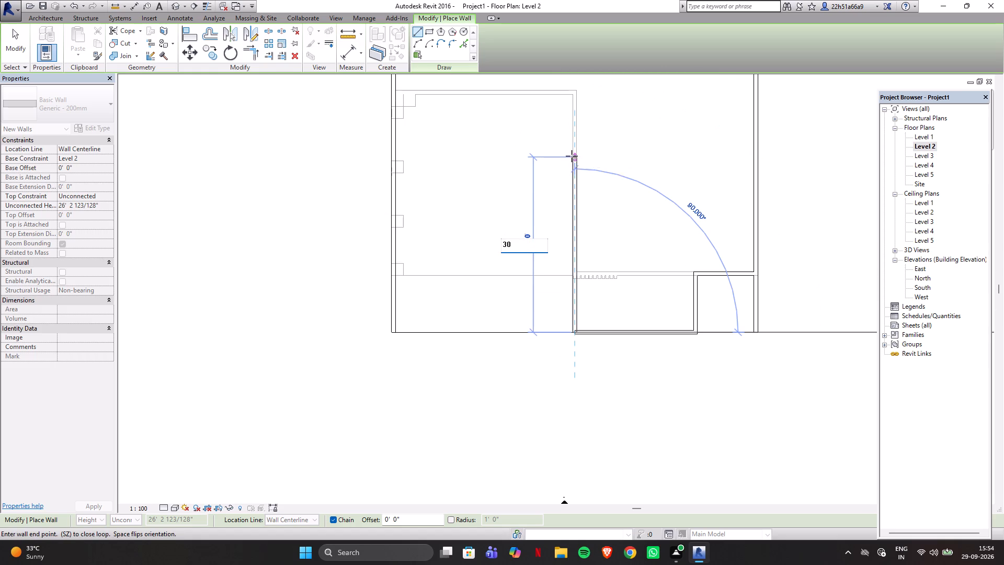
left_click(396, 155)
key("Escape")
Check the height and layout of the new Level 2 walls in the 3D view.
scroll(557, 197, "down", 4)
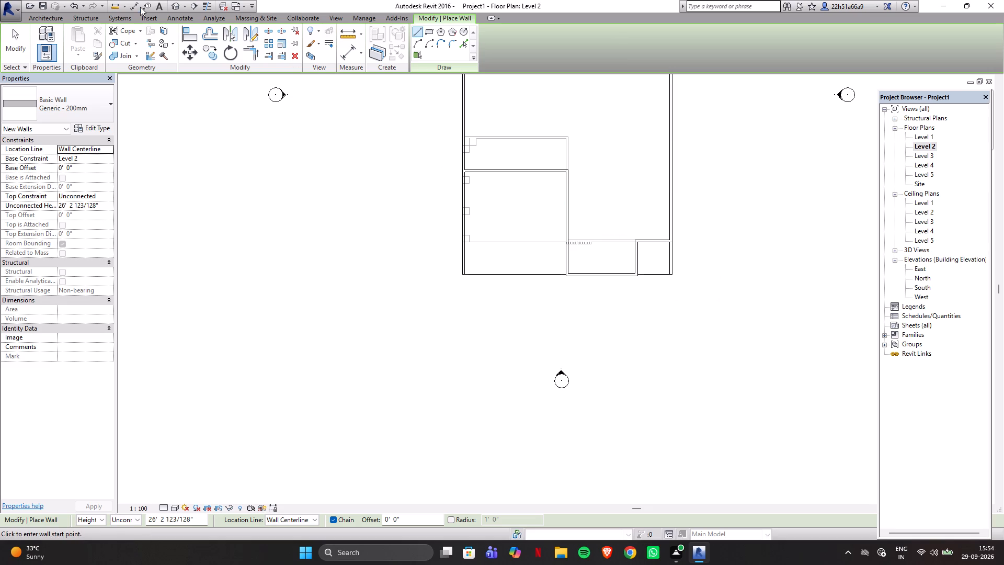
left_click(174, 6)
scroll(528, 355, "down", 3)
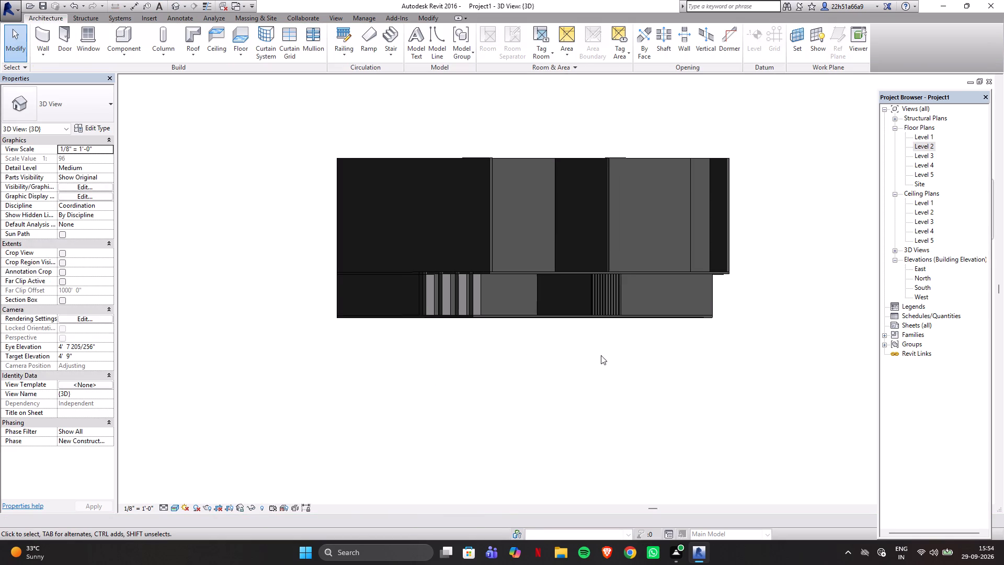
scroll(743, 247, "up", 2)
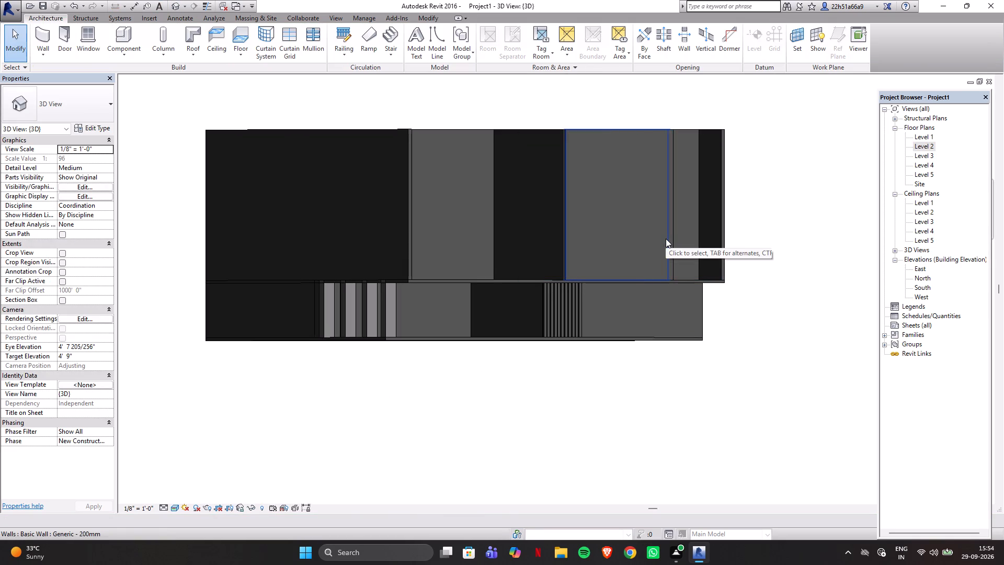
On the Level 2 plan, select all eight Level 2 walls and set their unconnected height to 10'.
double_click(922, 145)
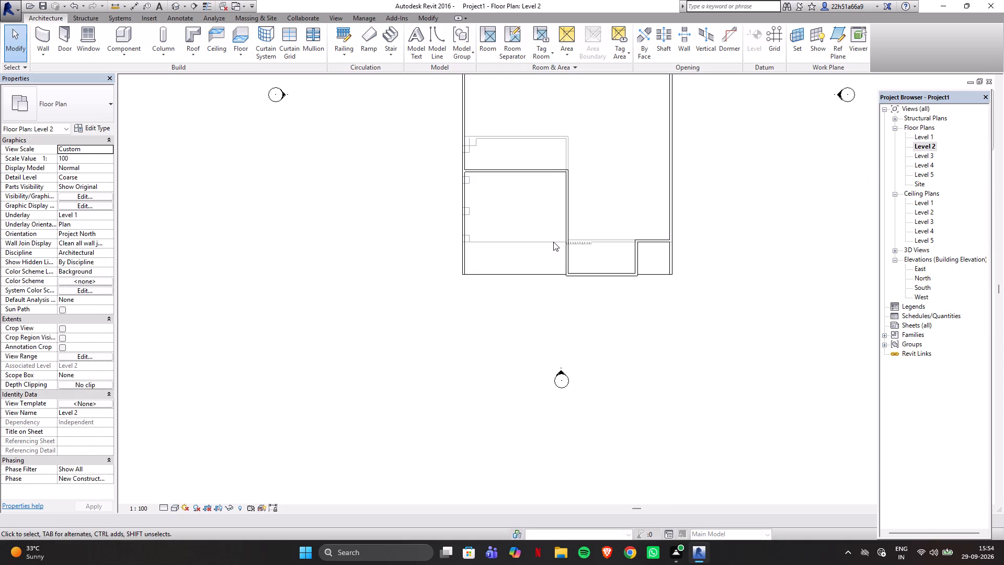
left_click(567, 236)
left_click(542, 168)
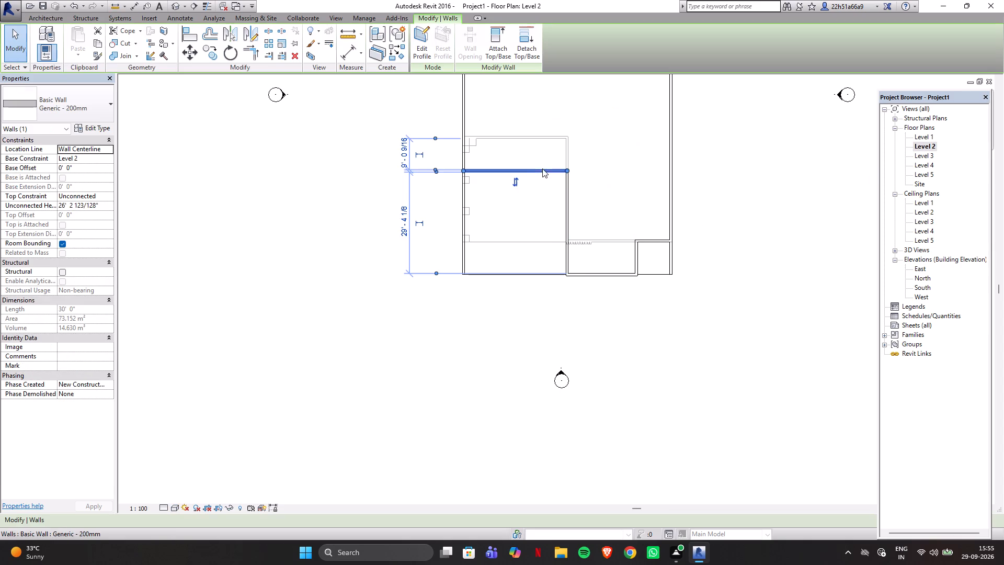
left_click(461, 192)
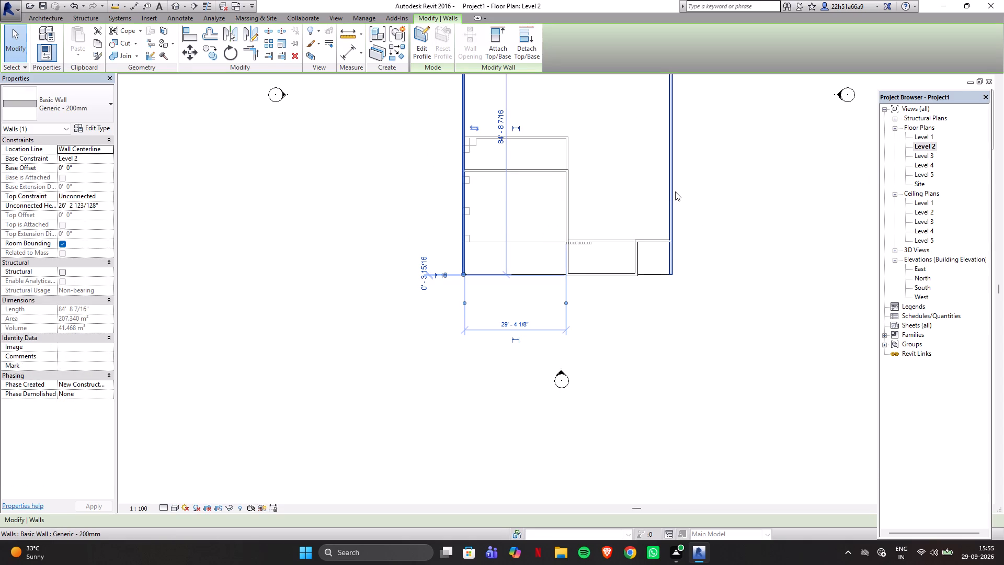
left_click(671, 192, "ctrl")
left_click(655, 240, "ctrl")
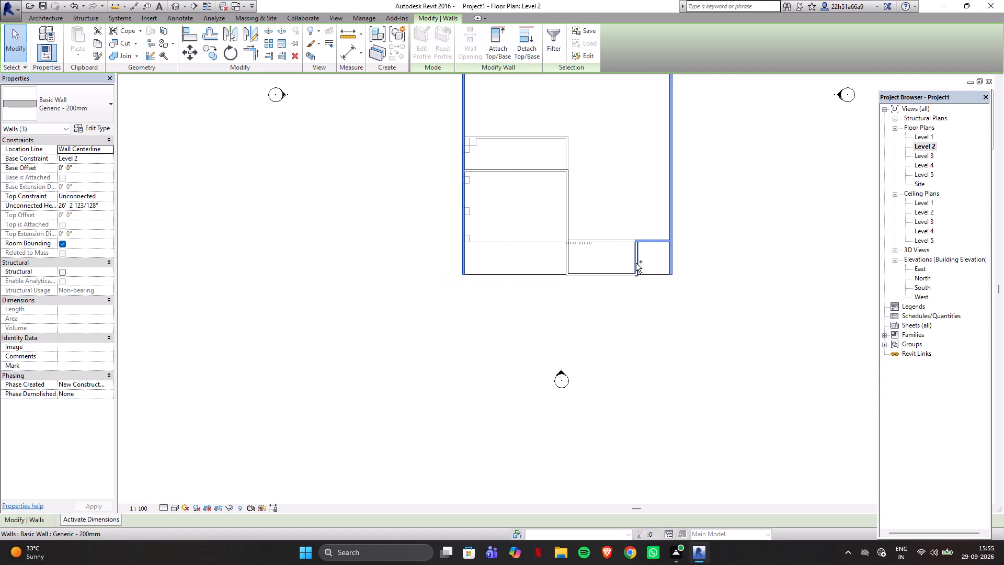
left_click(636, 263, "ctrl")
left_click(622, 274, "ctrl")
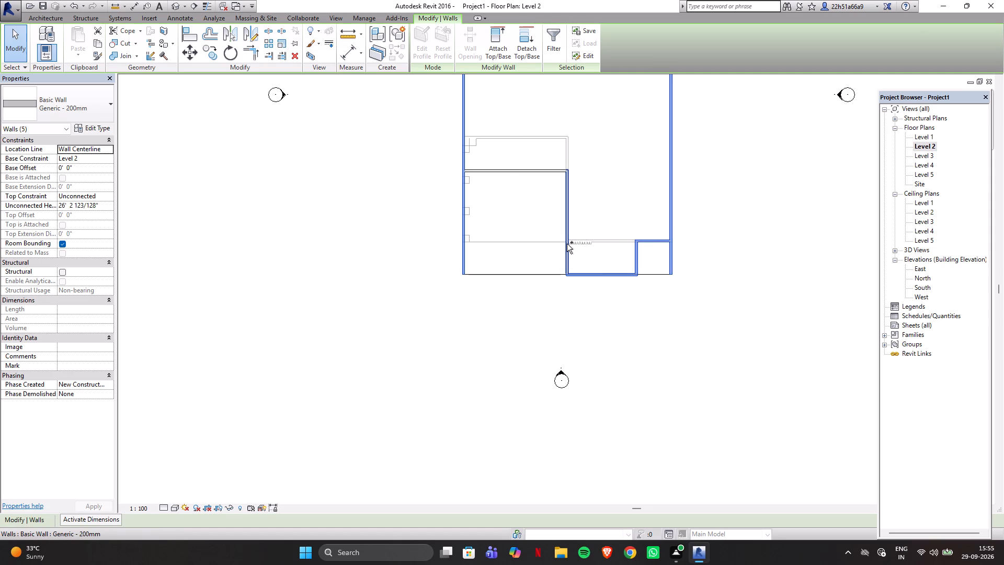
left_click(567, 244, "ctrl")
left_click(552, 172, "ctrl")
scroll(518, 291, "down", 4, "ctrl")
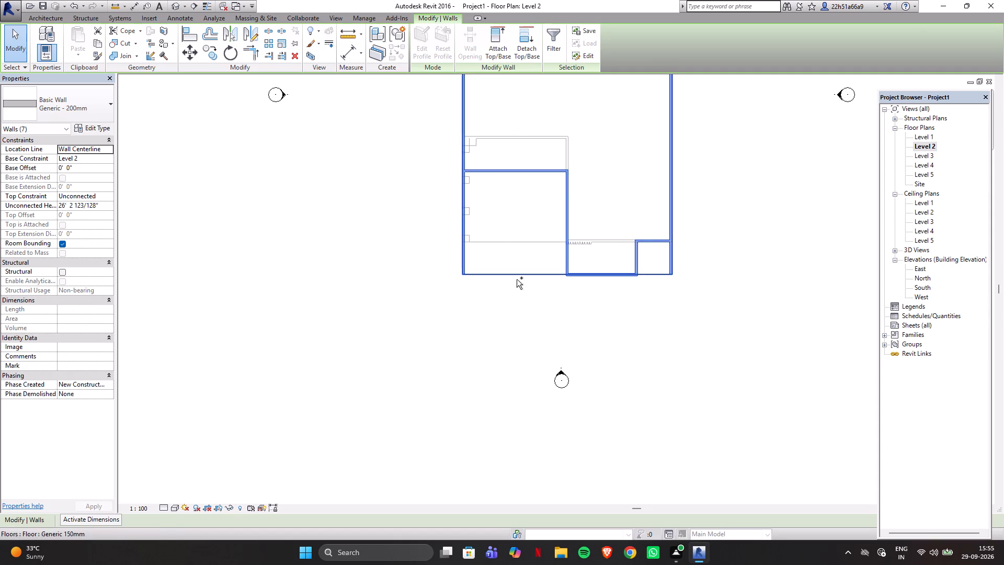
scroll(629, 297, "down", 5, "ctrl")
scroll(630, 311, "down", 5)
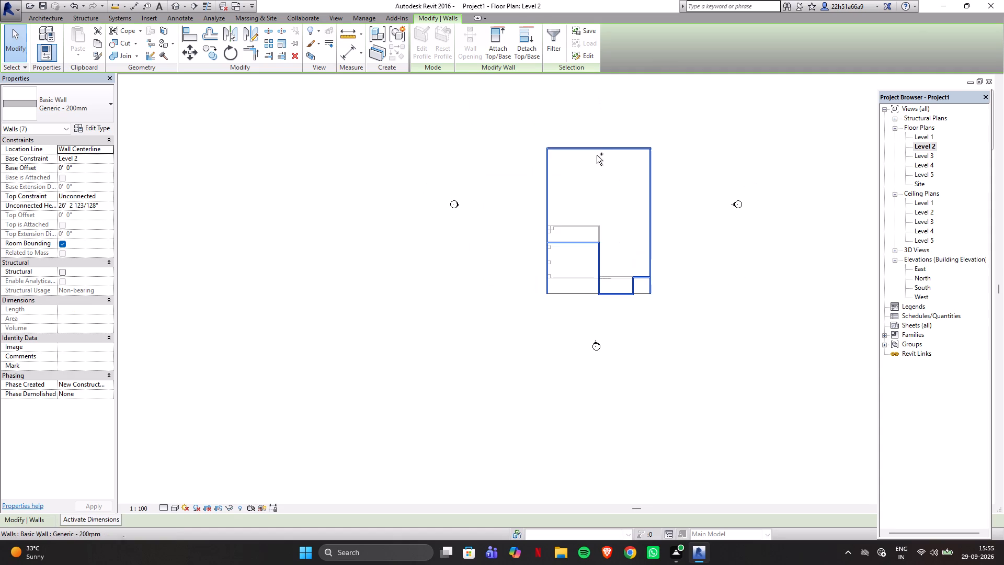
scroll(597, 155, "up", 1, "ctrl")
left_click(596, 147, "ctrl")
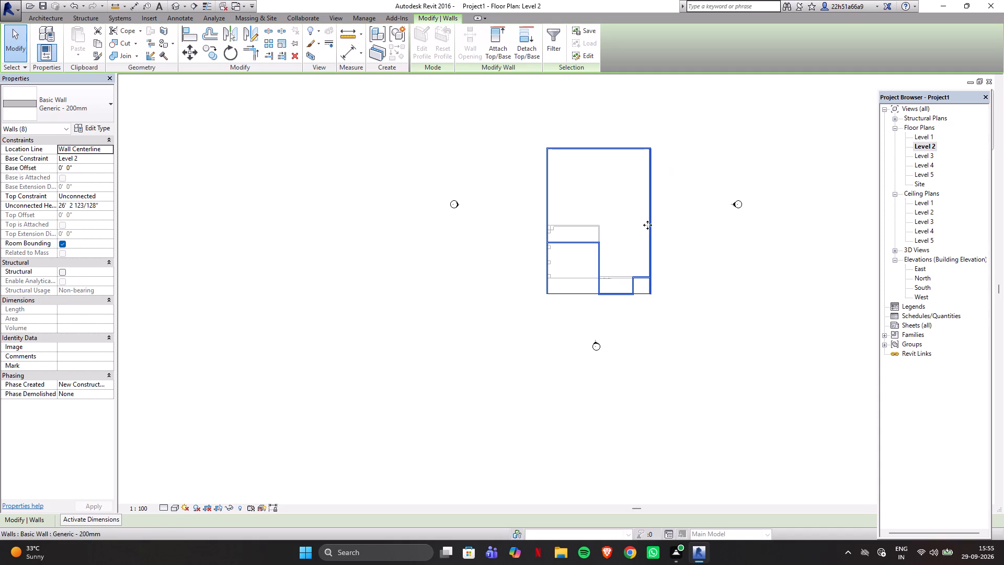
scroll(641, 268, "up", 1)
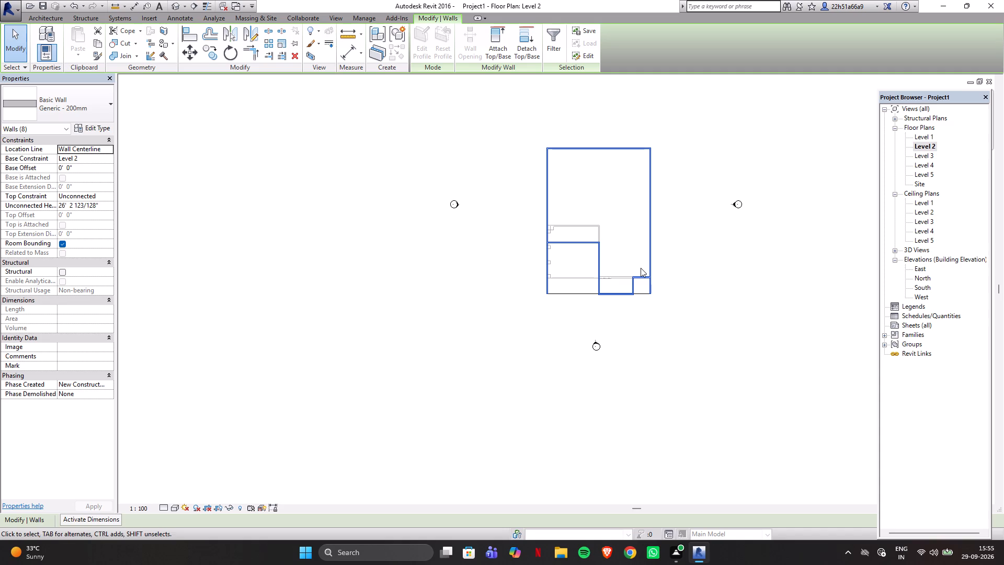
left_click(79, 204)
key("ctrl+a")
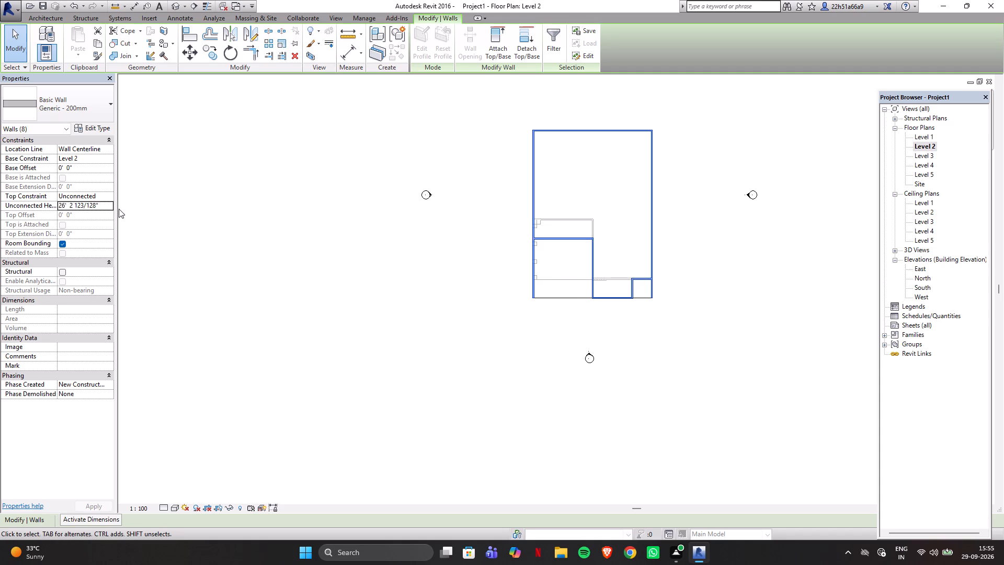
left_click(94, 204)
key("ctrl+a")
type("10'")
key("Return")
left_click(800, 270)
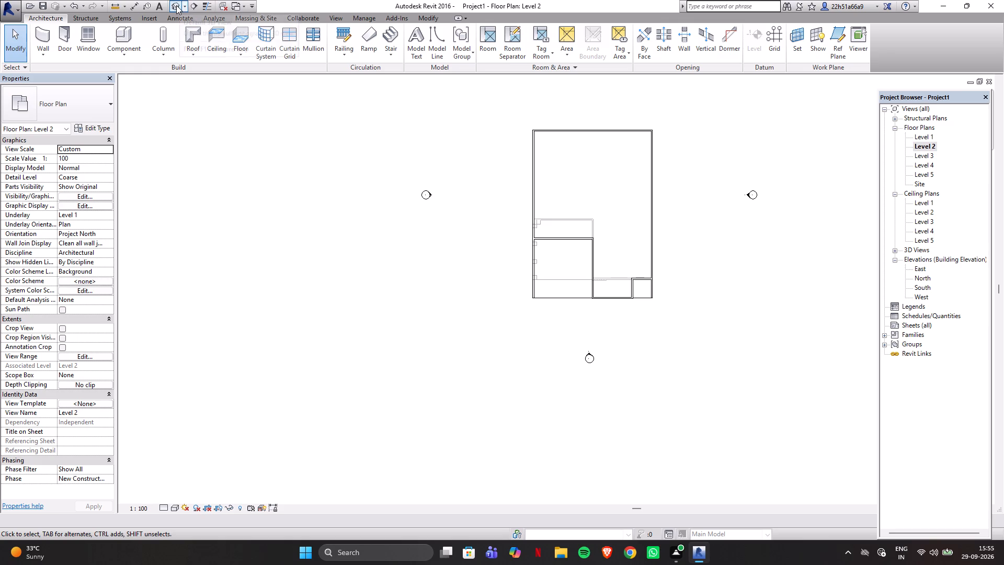
Inspect the Level 2 walls above the ground floor in the 3D view.
left_click(176, 5)
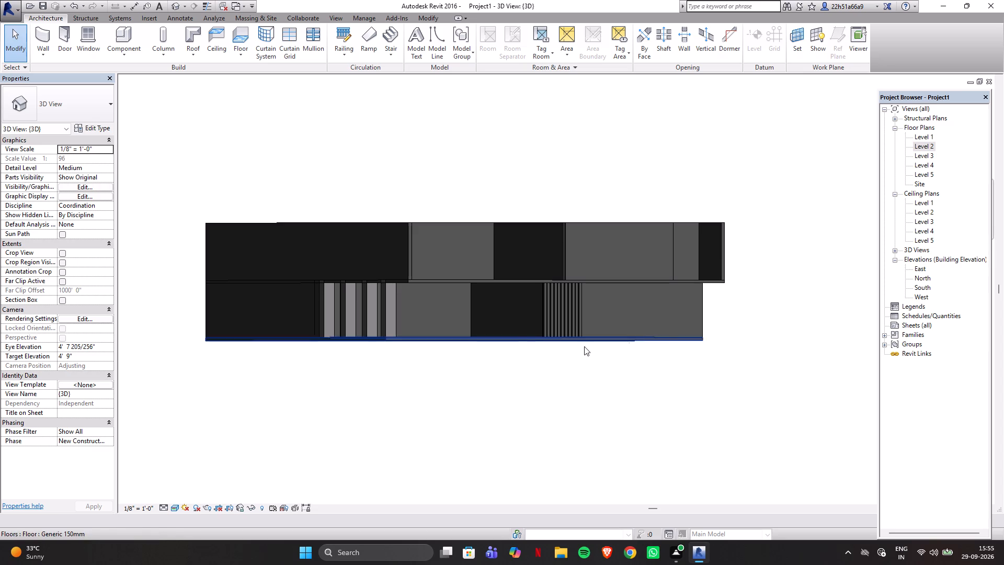
scroll(426, 298, "up", 3)
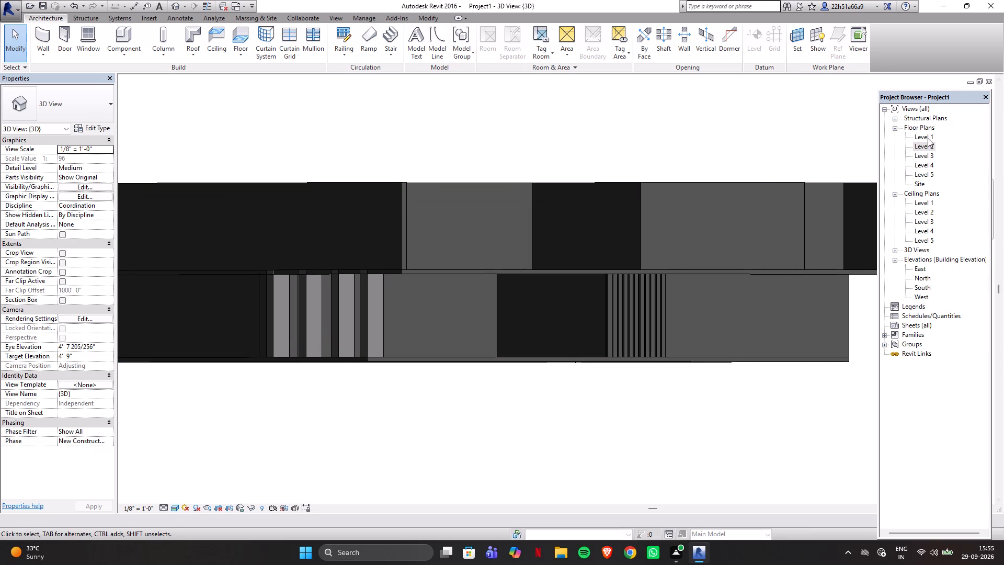
Compare the Level 1 floor plan with the Level 2 floor plan, ending on Level 1.
double_click(928, 138)
scroll(908, 275, "down", 4)
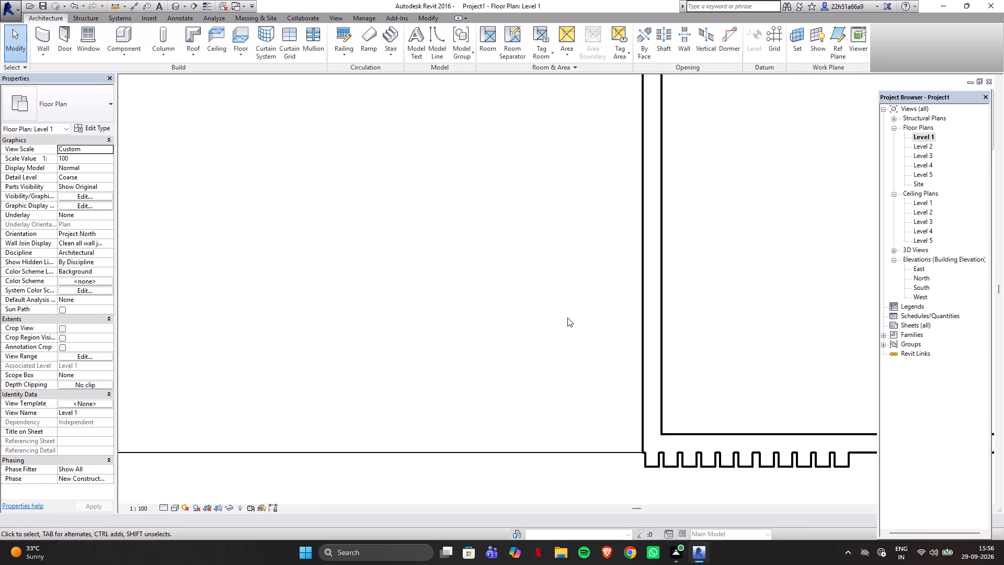
scroll(567, 318, "down", 4)
scroll(712, 252, "down", 5)
scroll(534, 317, "down", 3)
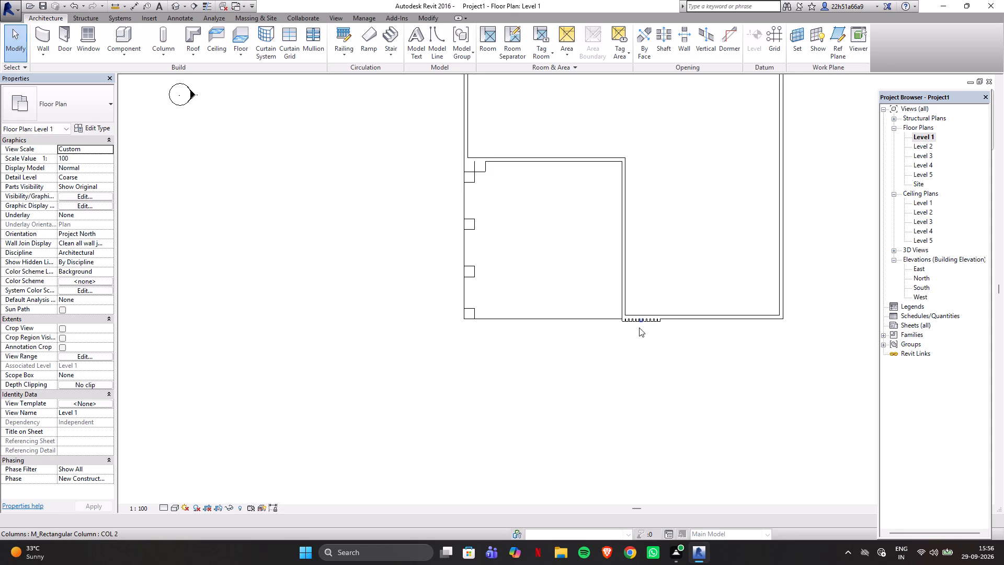
scroll(543, 361, "down", 2)
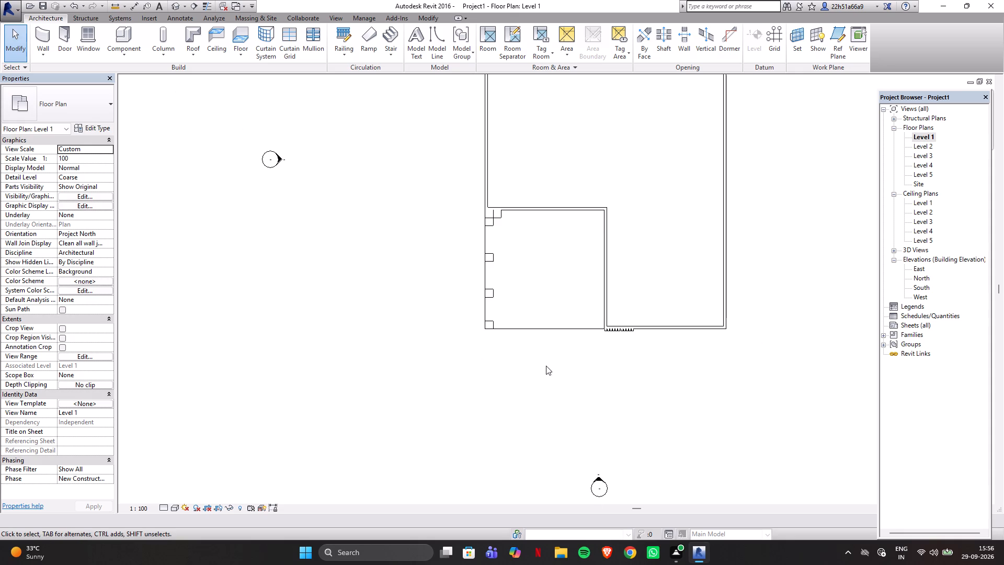
double_click(924, 149)
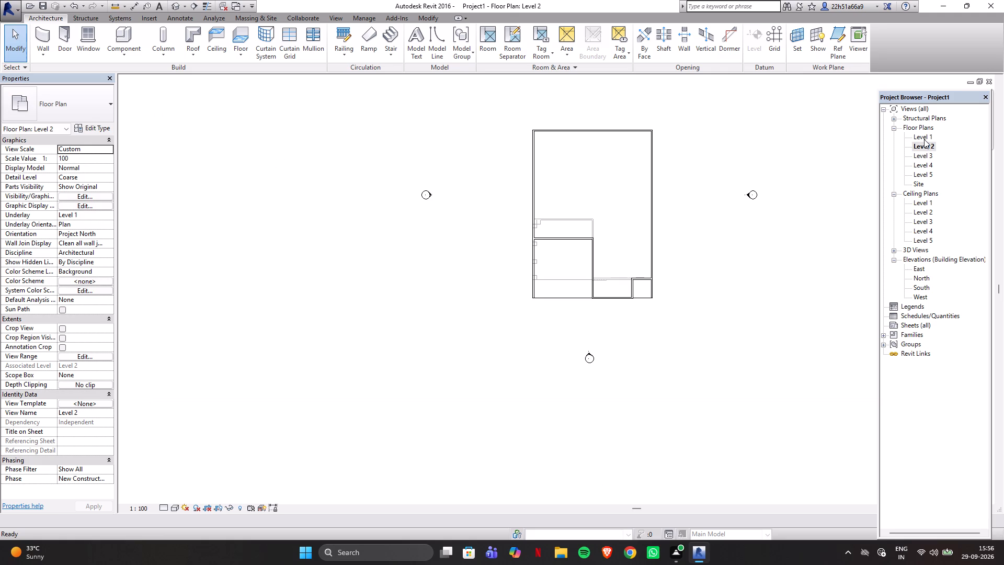
double_click(924, 139)
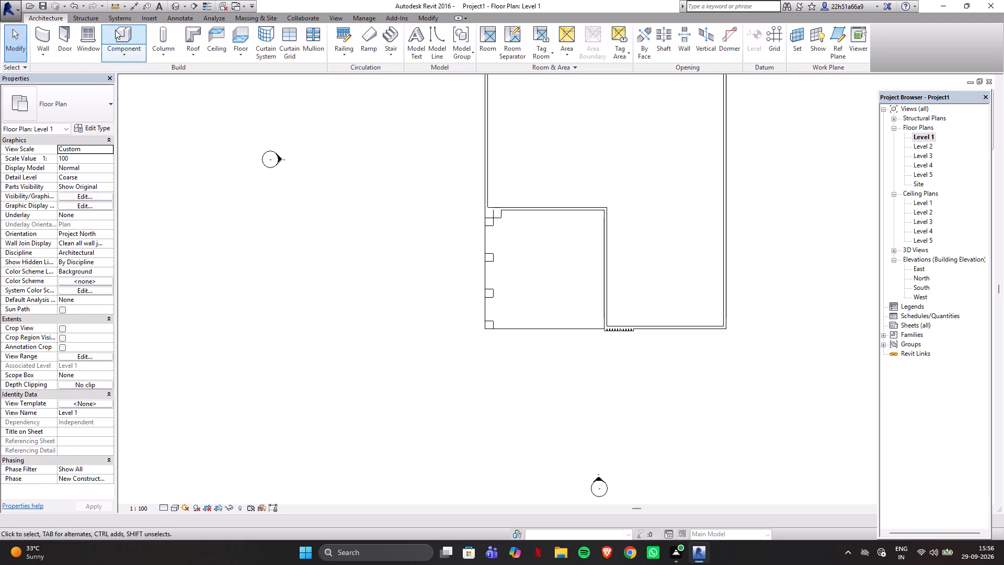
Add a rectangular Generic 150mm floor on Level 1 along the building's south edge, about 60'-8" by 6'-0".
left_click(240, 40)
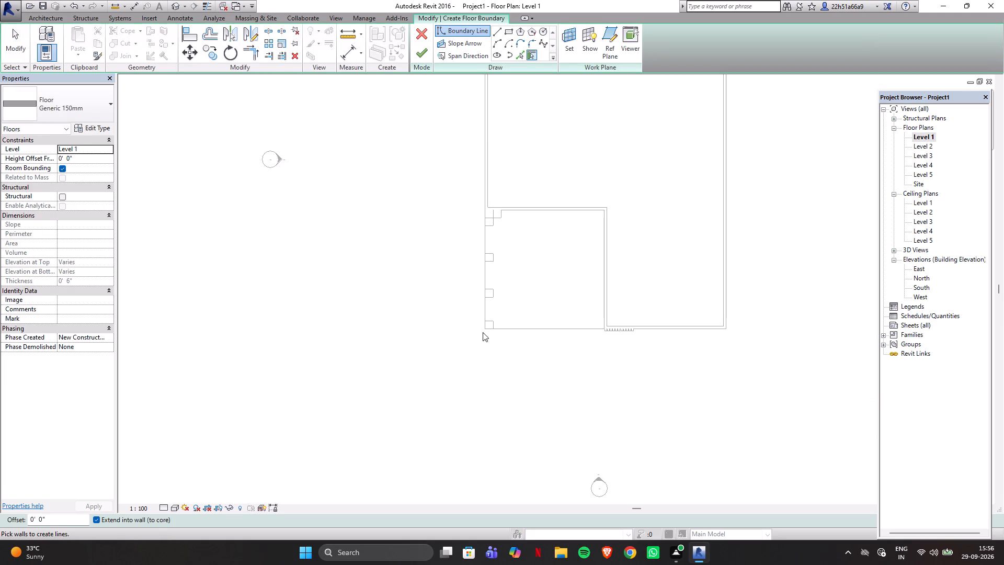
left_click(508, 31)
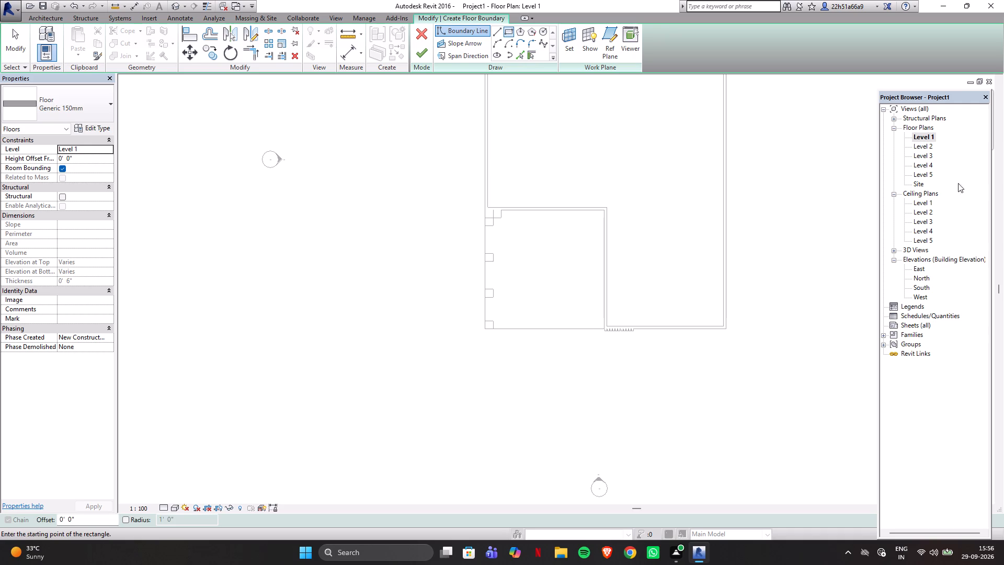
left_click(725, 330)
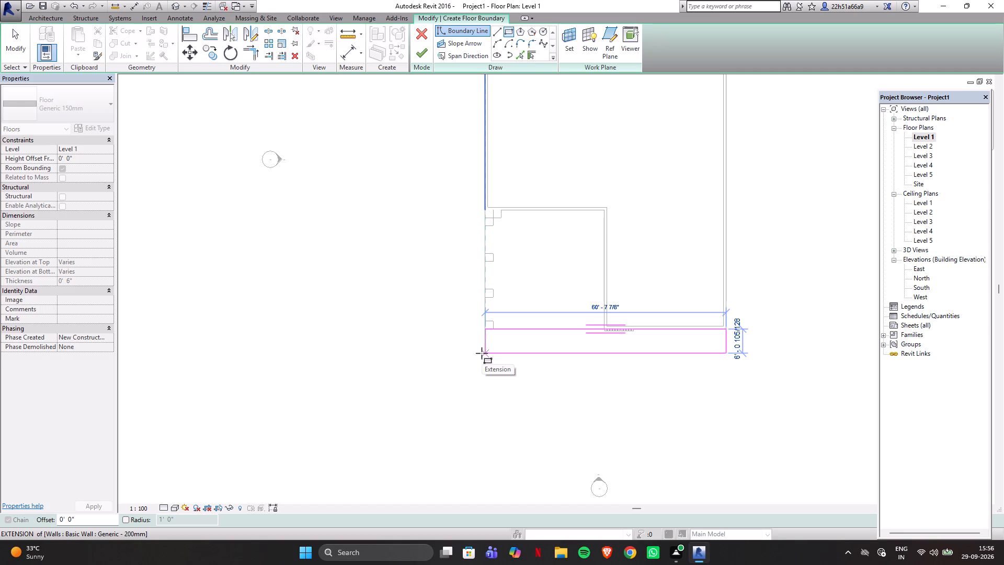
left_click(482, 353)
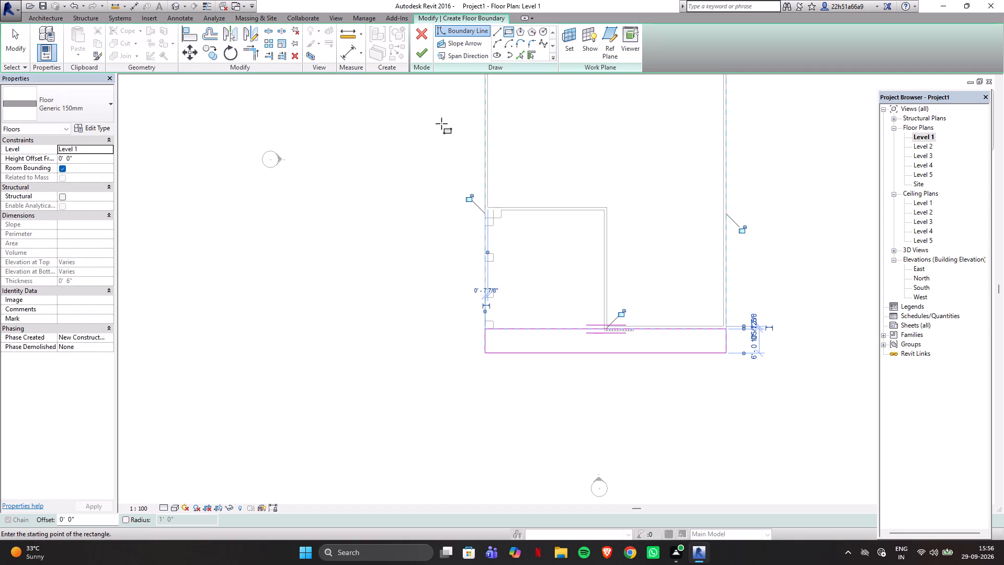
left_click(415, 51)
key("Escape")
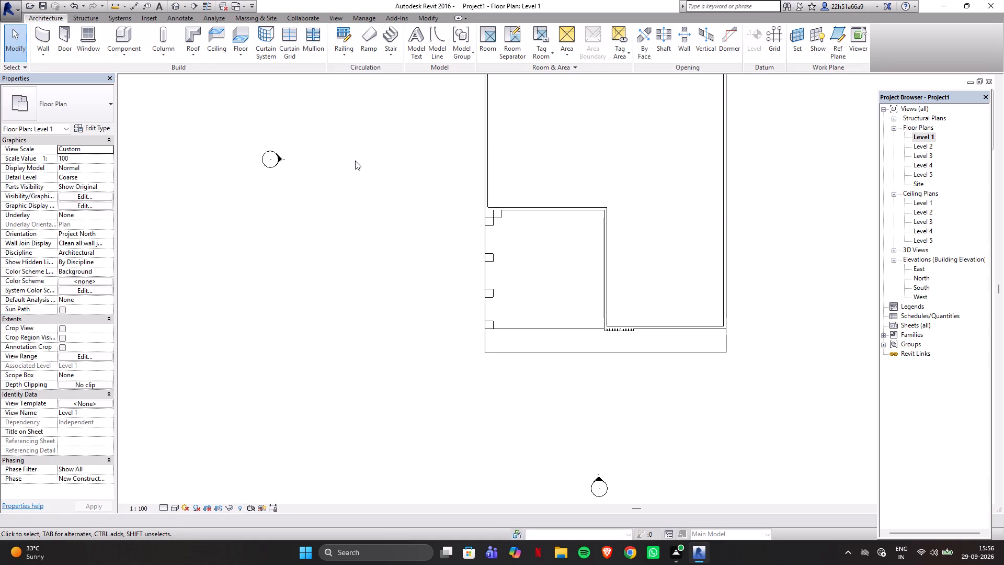
On the Level 2 plan, select the floor slab and examine its dimensions, type properties and layer structure without changing them.
double_click(930, 146)
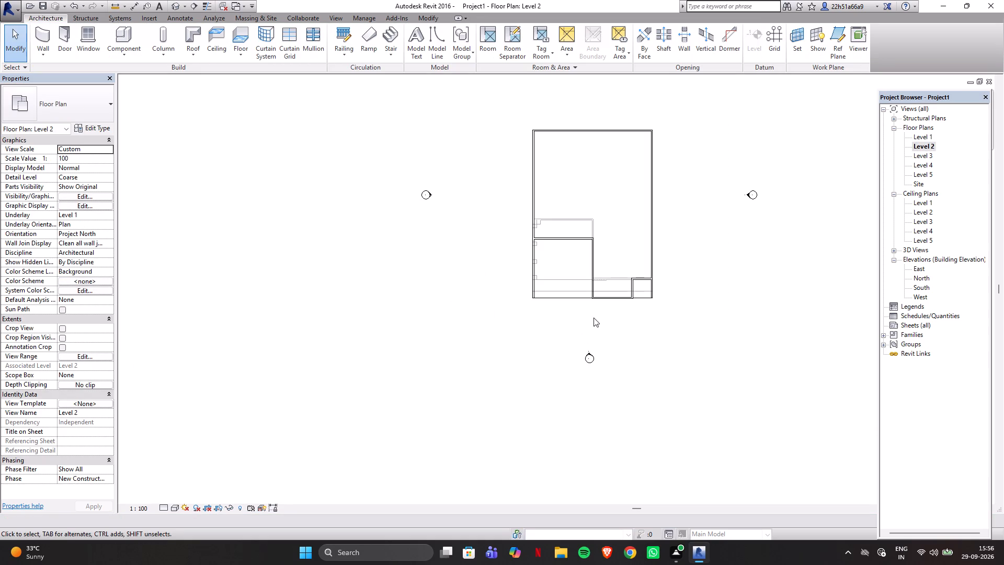
scroll(598, 309, "up", 5)
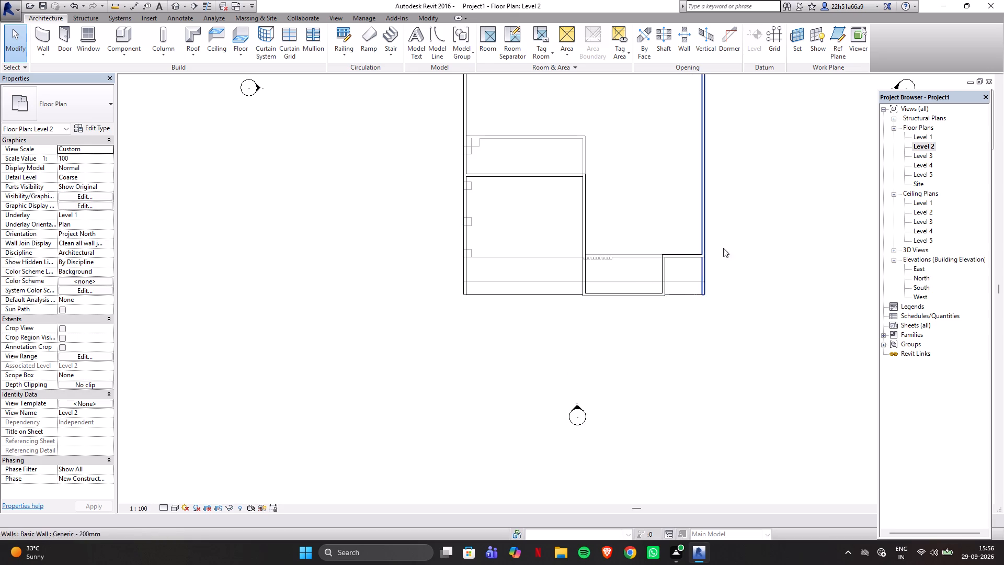
left_click(682, 294)
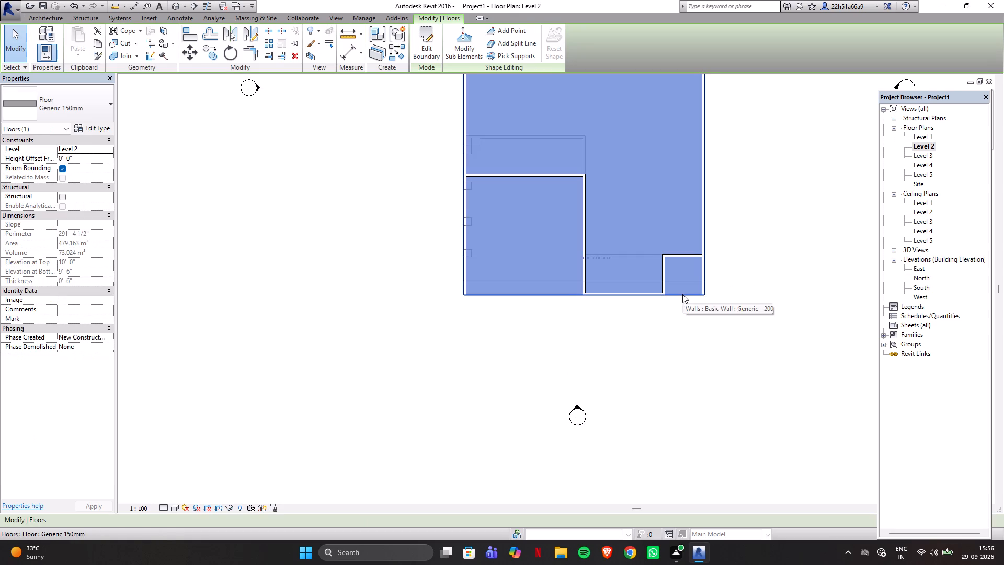
scroll(685, 347, "down", 4)
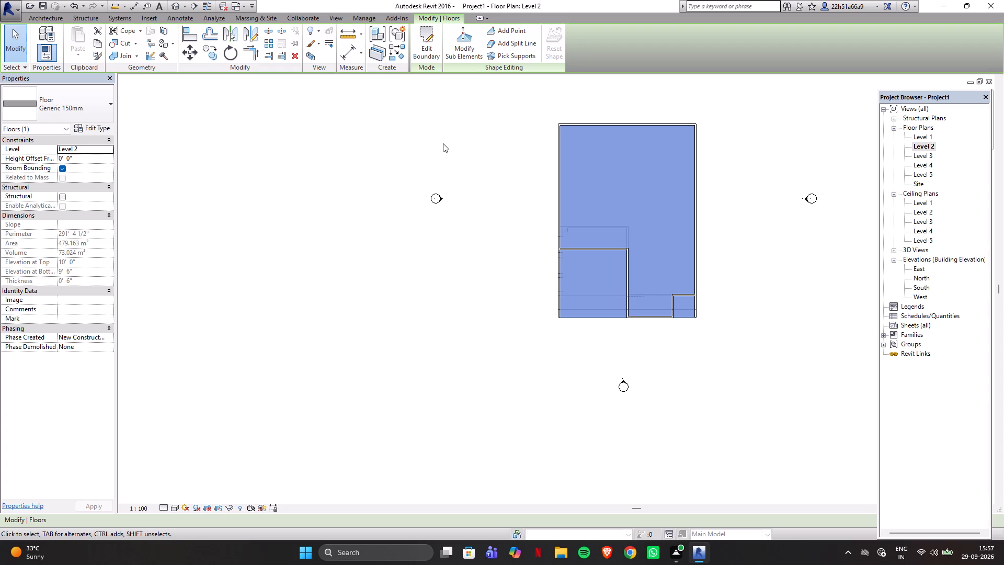
left_click(78, 231)
left_click(78, 129)
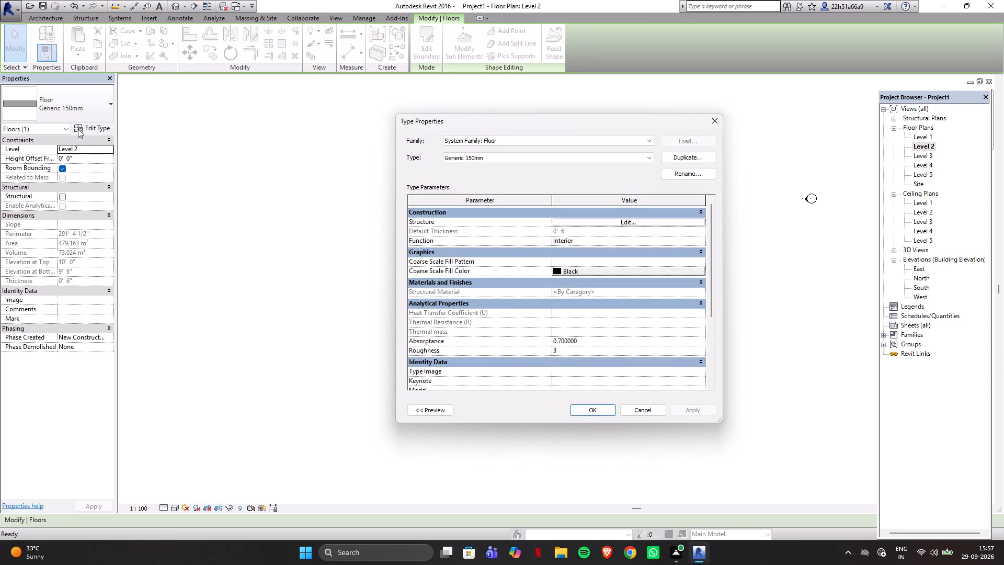
scroll(629, 301, "down", 7)
scroll(632, 297, "up", 4)
scroll(632, 266, "down", 2)
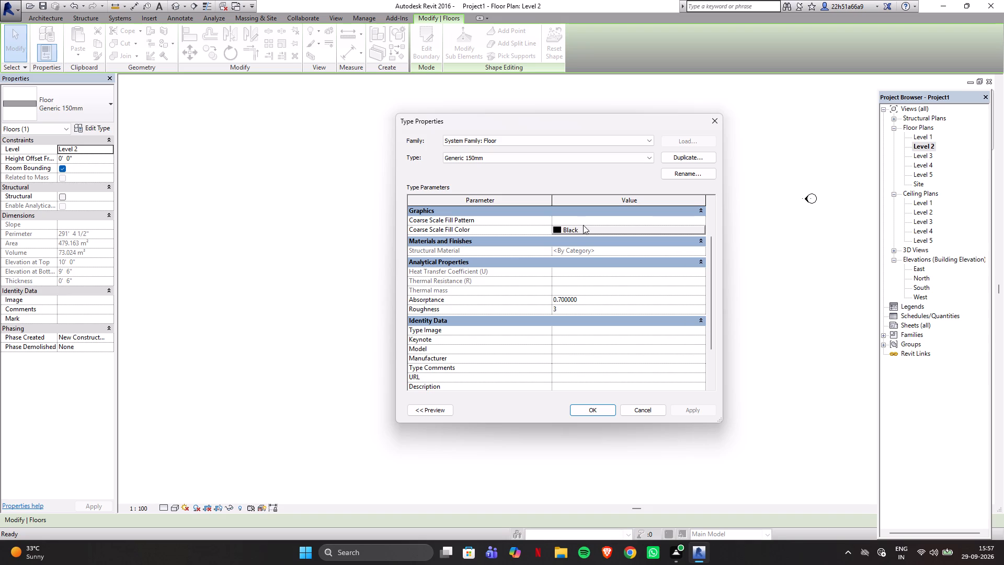
scroll(590, 372, "up", 3)
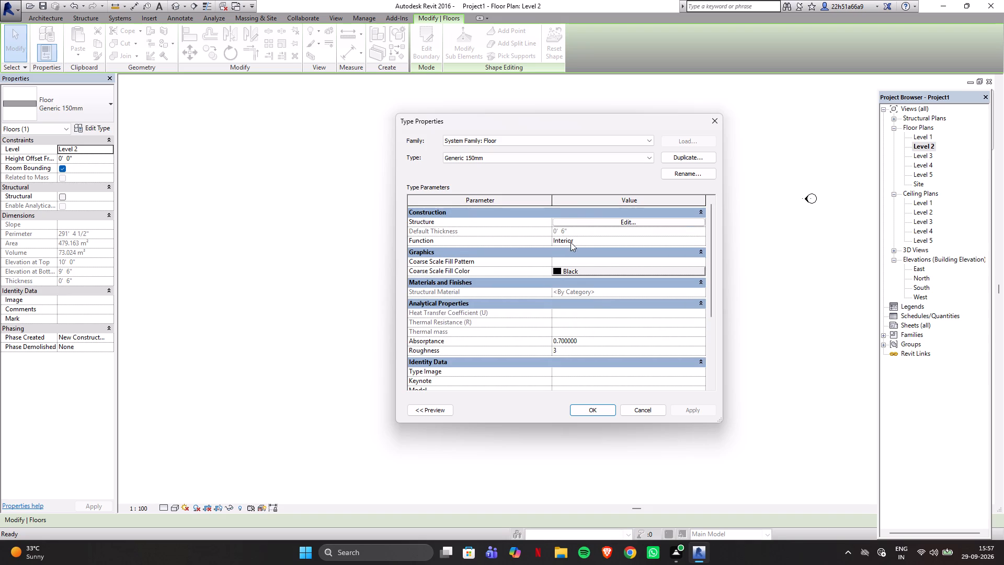
left_click(577, 223)
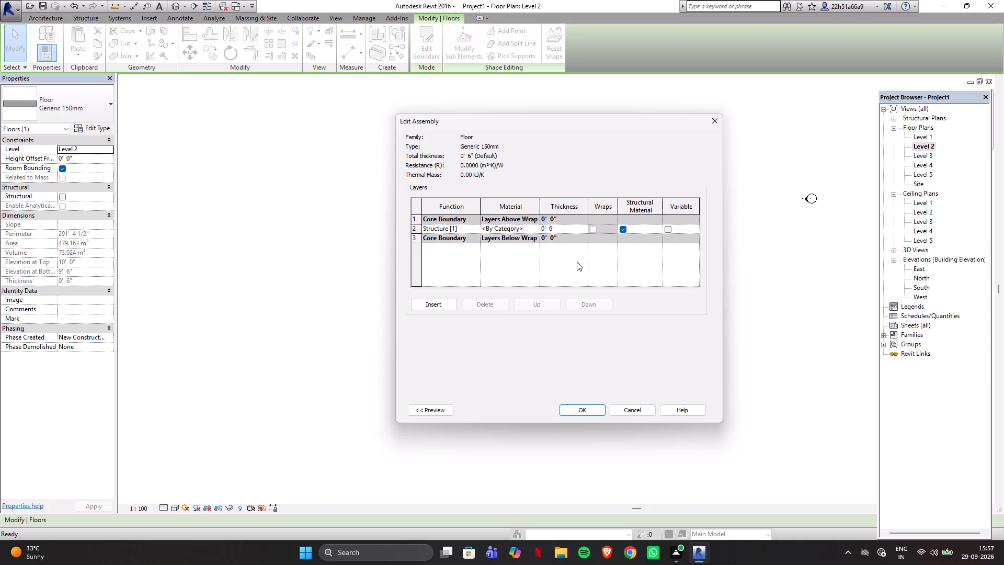
left_click(717, 120)
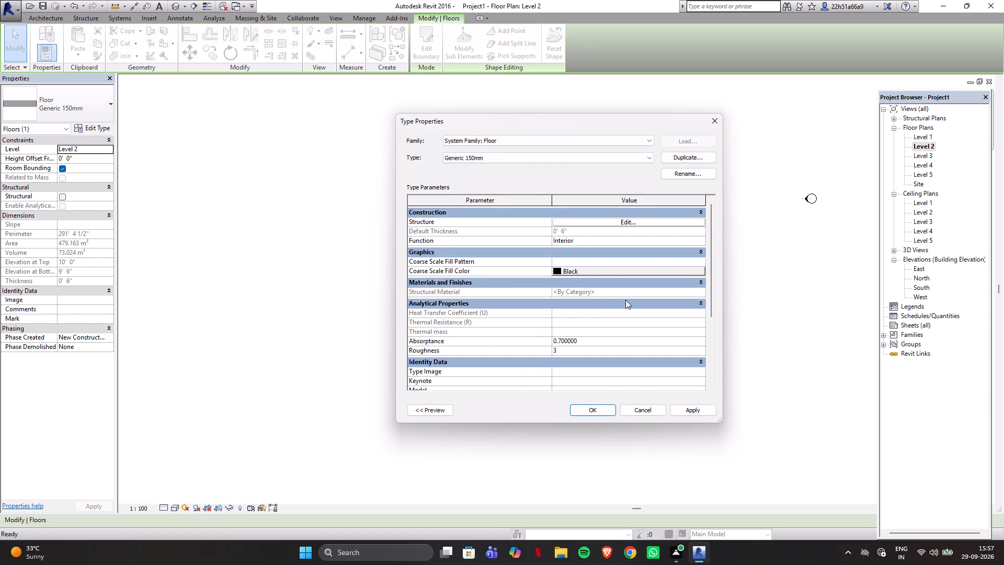
scroll(615, 303, "down", 10)
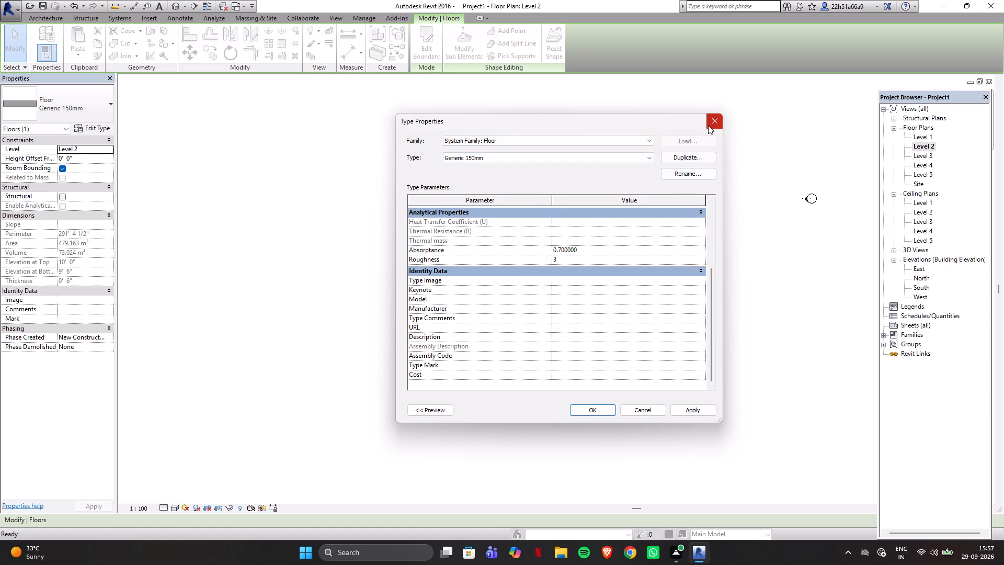
left_click(708, 125)
left_click(765, 300)
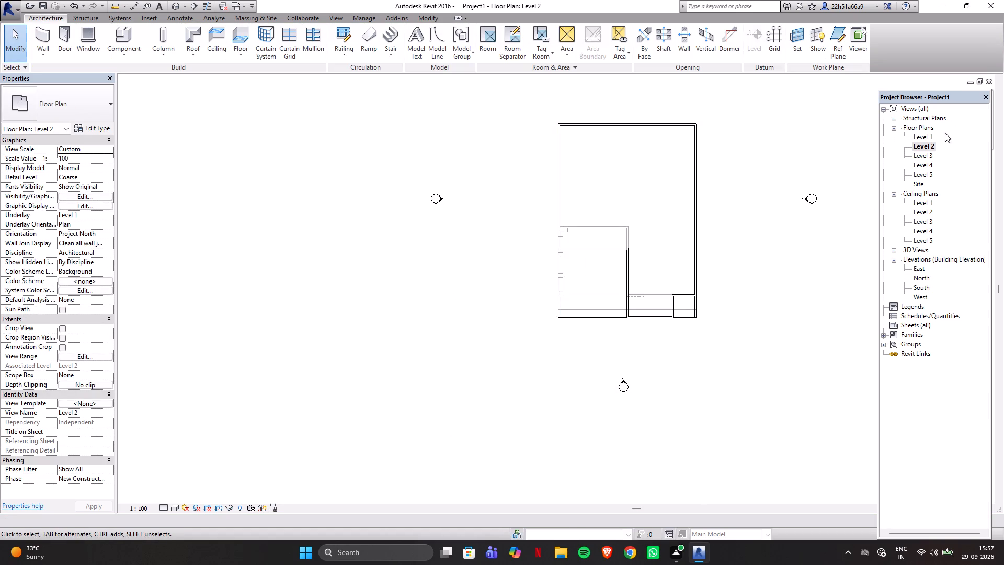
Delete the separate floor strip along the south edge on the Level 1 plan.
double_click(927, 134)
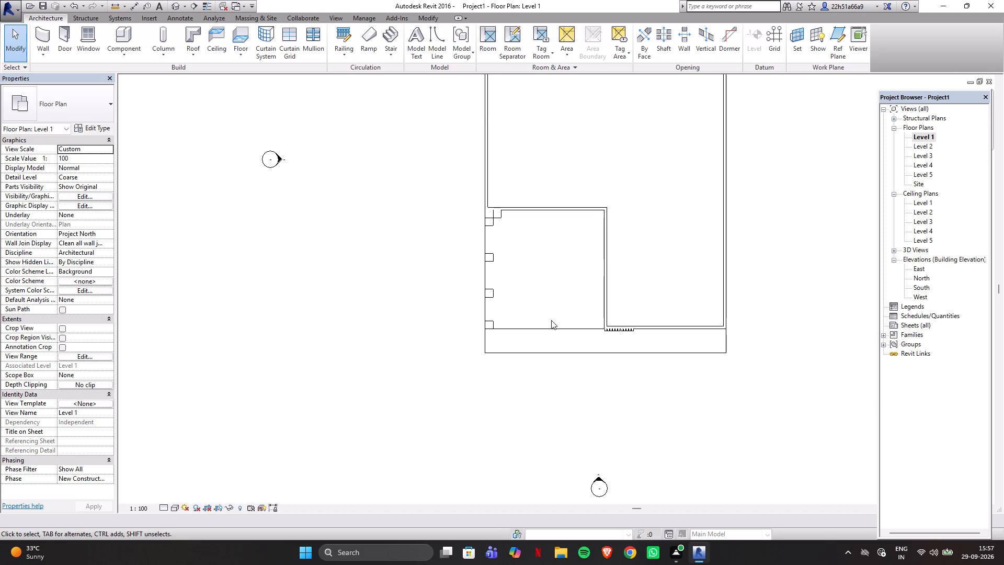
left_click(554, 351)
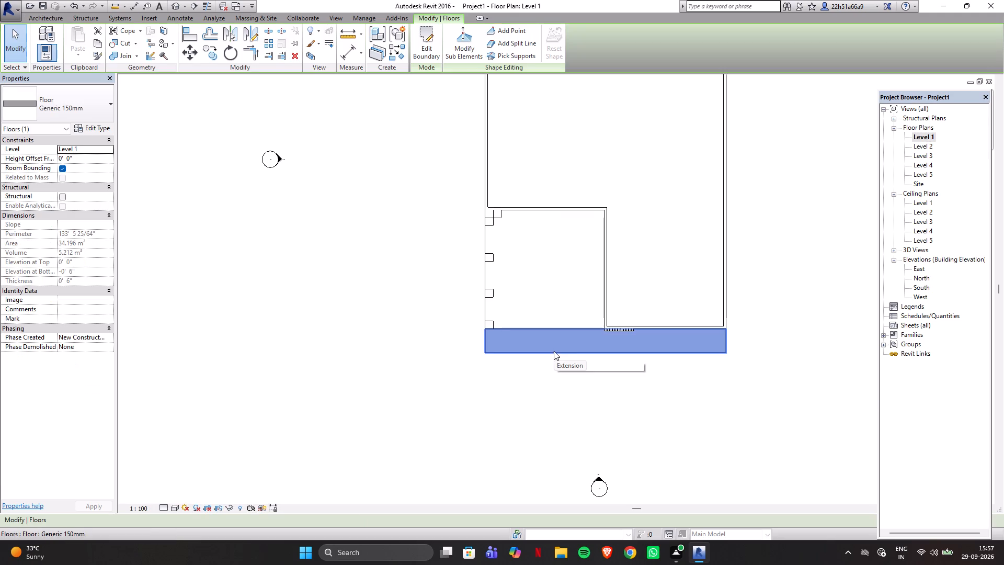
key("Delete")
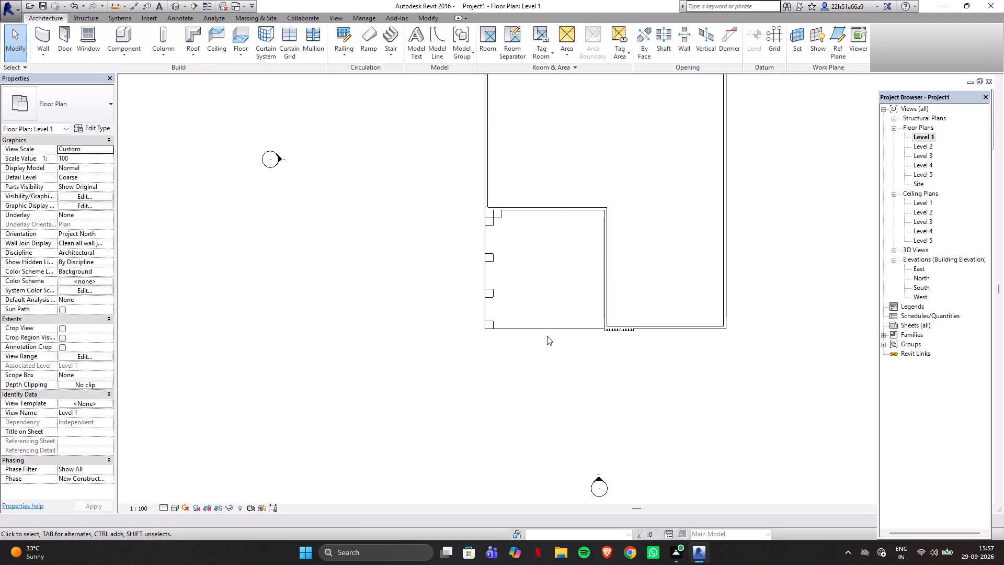
Edit the Level 1 floor slab's boundary, moving its south edge 9'-0" outward, and finish the sketch.
double_click(547, 329)
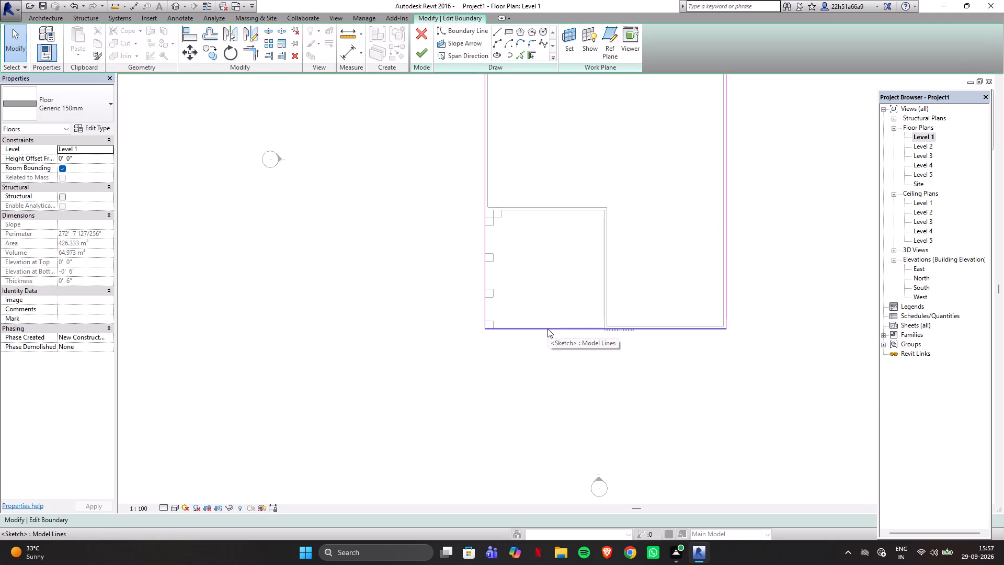
key("Down")
key("Down")
key("Down")
key("Down")
key("Down")
key("Down")
key("Down")
key("Down")
key("Down")
key("Down")
key("Down")
key("Down")
key("Down")
key("Down")
key("Down")
key("Down")
key("Down")
key("Down")
key("Down")
key("Down")
key("Down")
key("Down")
key("Down")
key("Down")
key("Down")
key("Up")
key("Up")
key("Down")
key("Down")
key("Down")
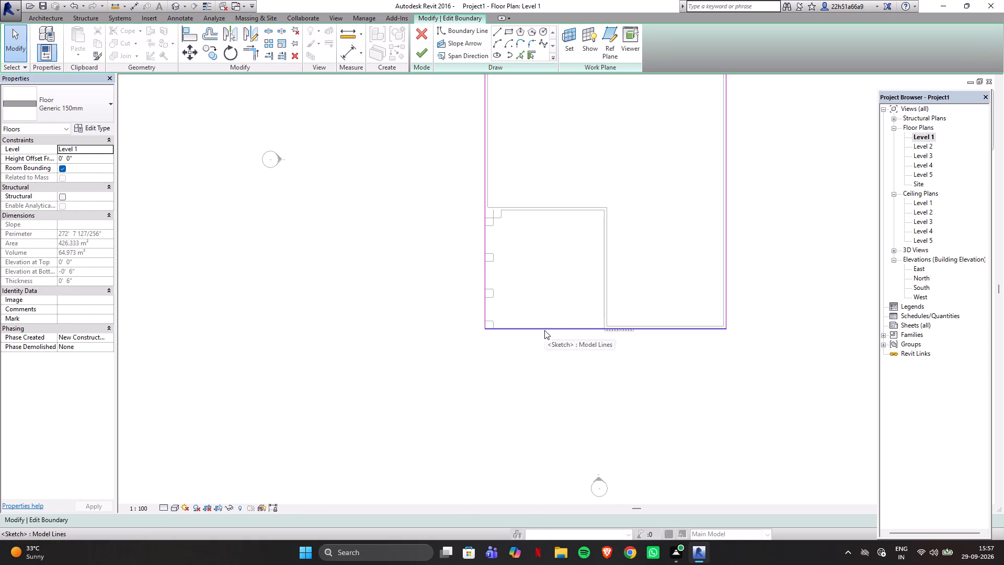
double_click(544, 330)
key("Down")
key("Down")
key("Down")
key("Down")
key("Down")
key("Down")
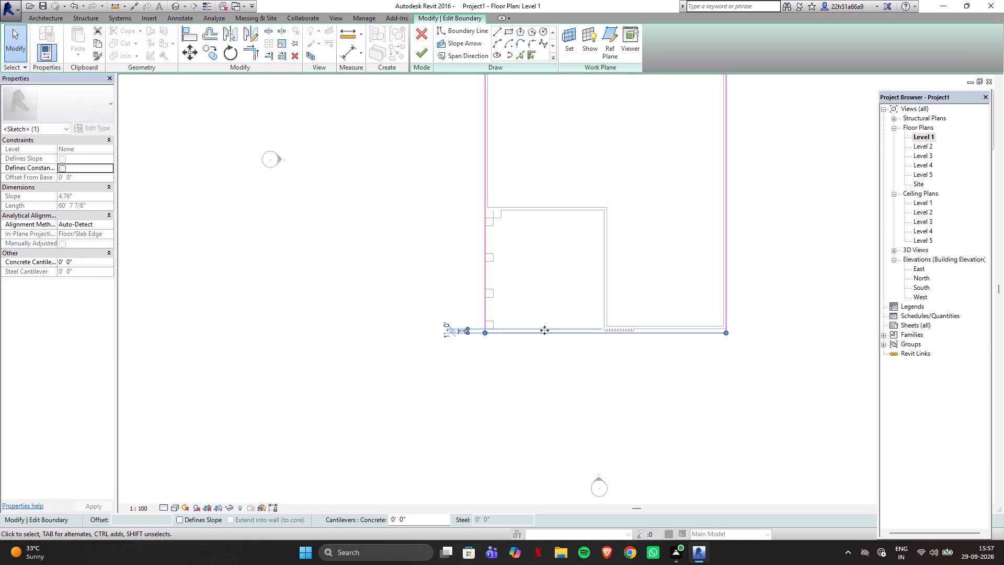
key("Down")
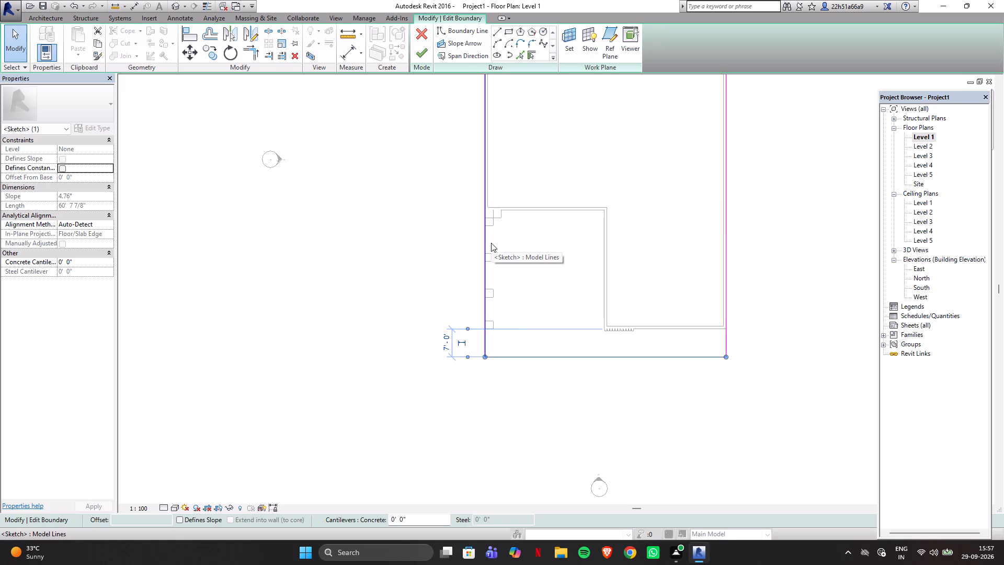
key("Down")
key("Down")
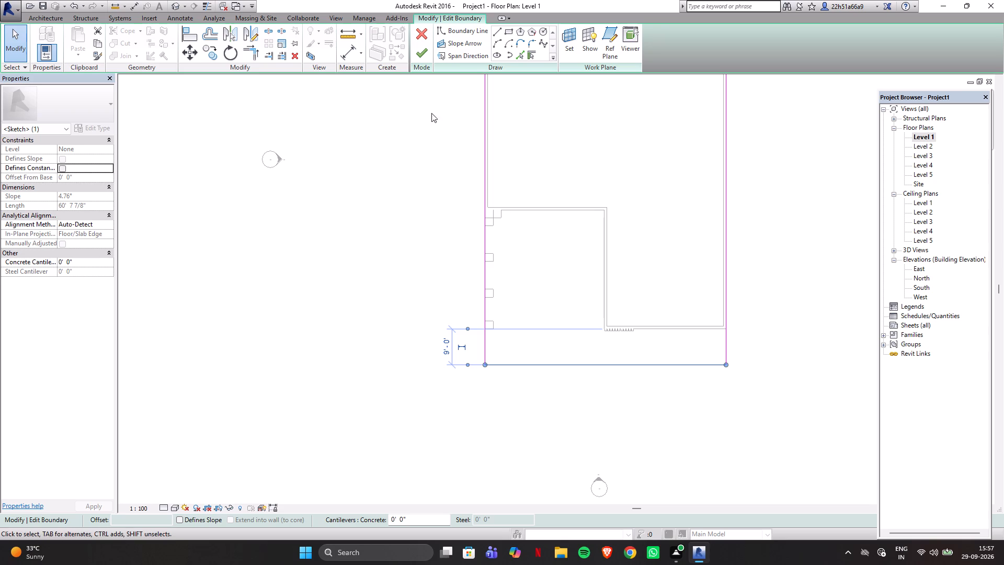
left_click(417, 54)
left_click(366, 343)
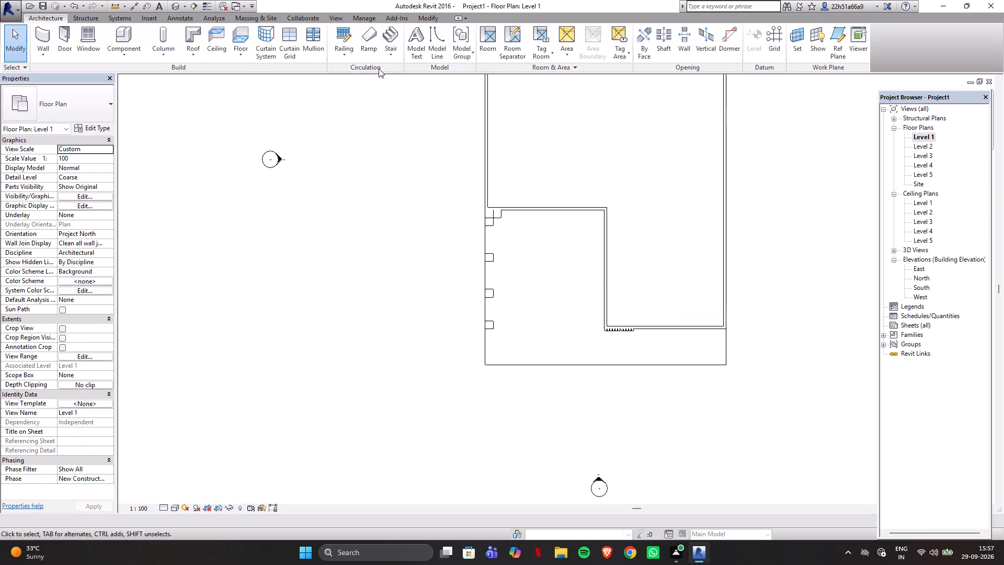
Copy the southernmost 610 x 610mm column on the Level 1 plan's west edge and paste it 7'-6" farther south.
double_click(915, 145)
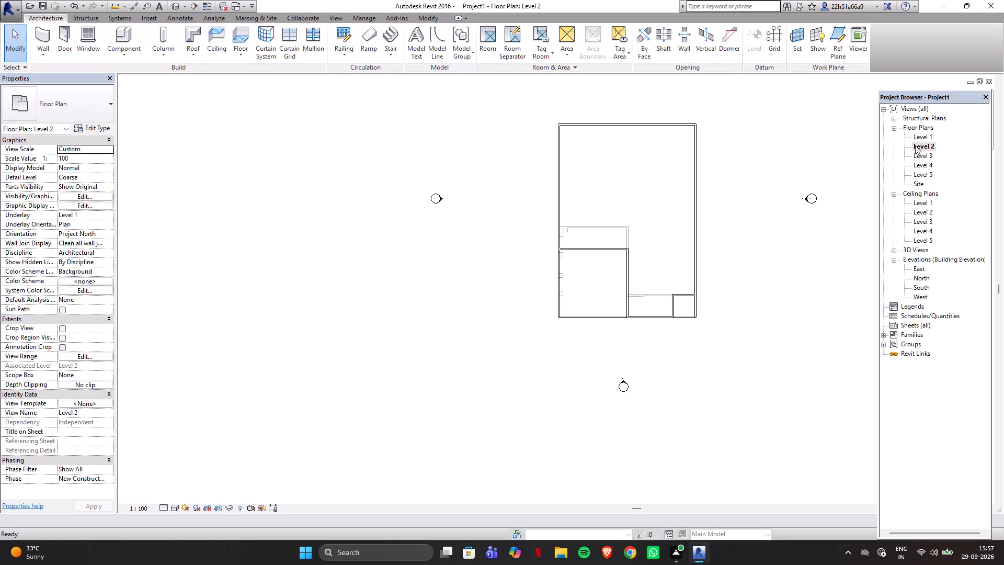
double_click(926, 138)
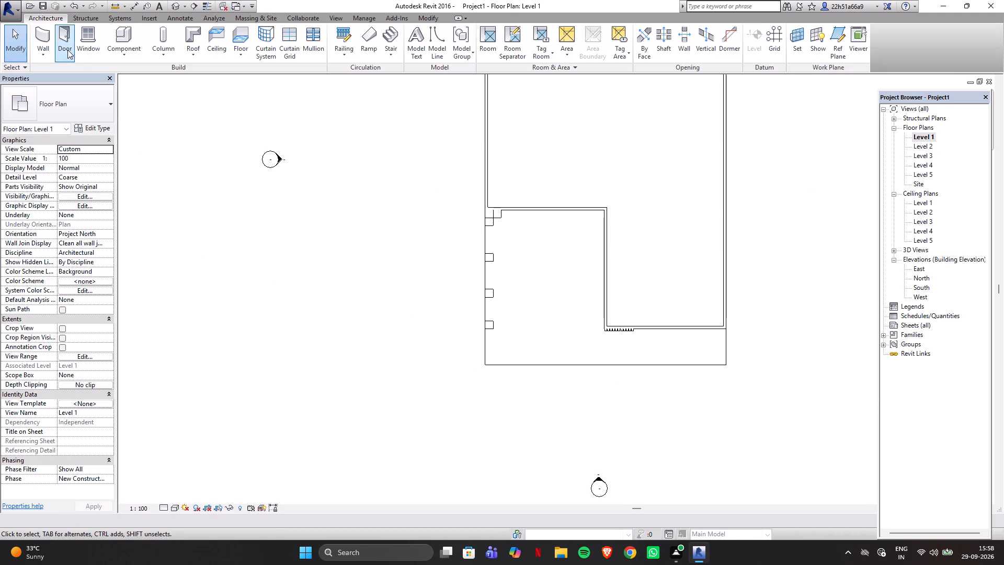
left_click(489, 327)
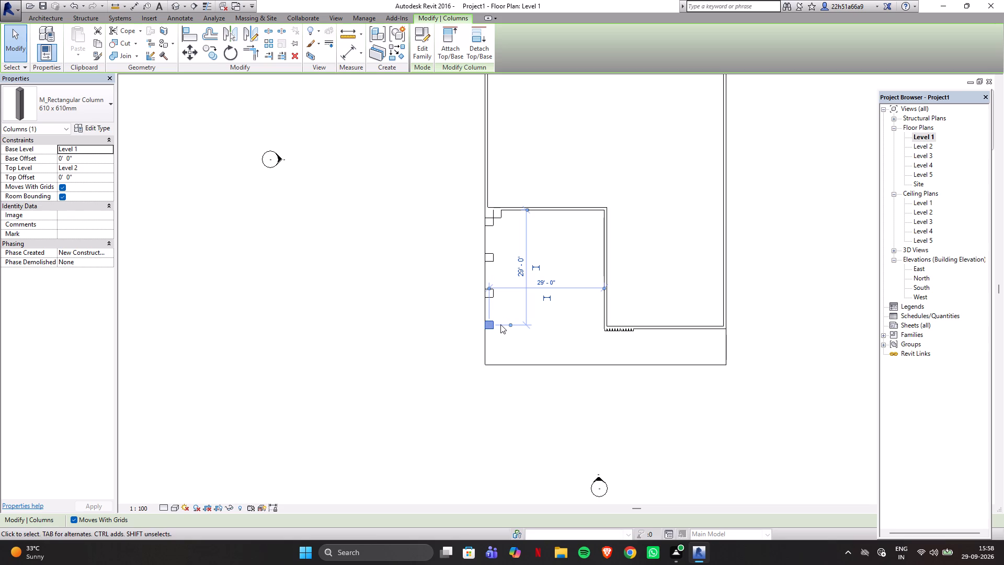
key("ctrl+c")
key("ctrl+v")
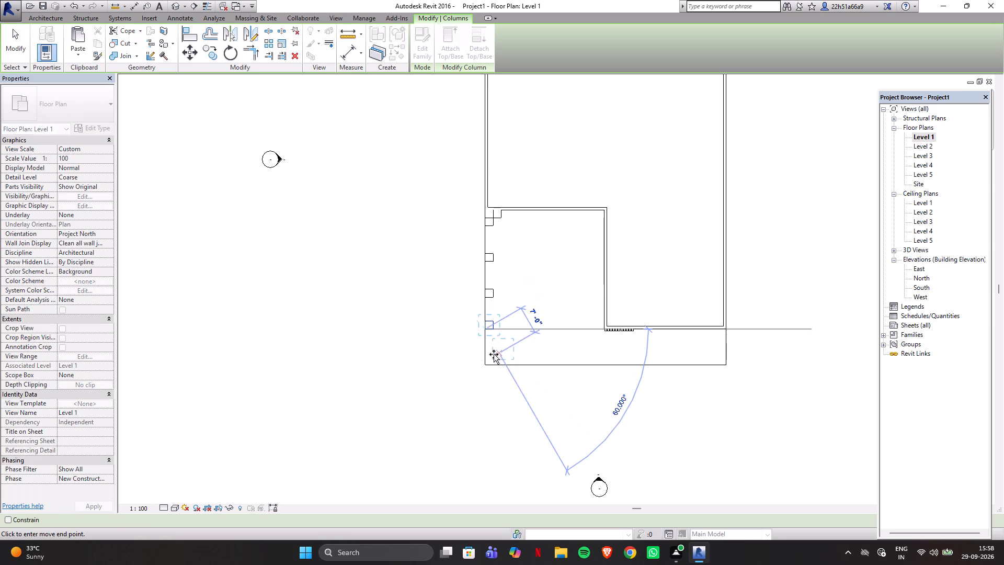
scroll(489, 361, "up", 4)
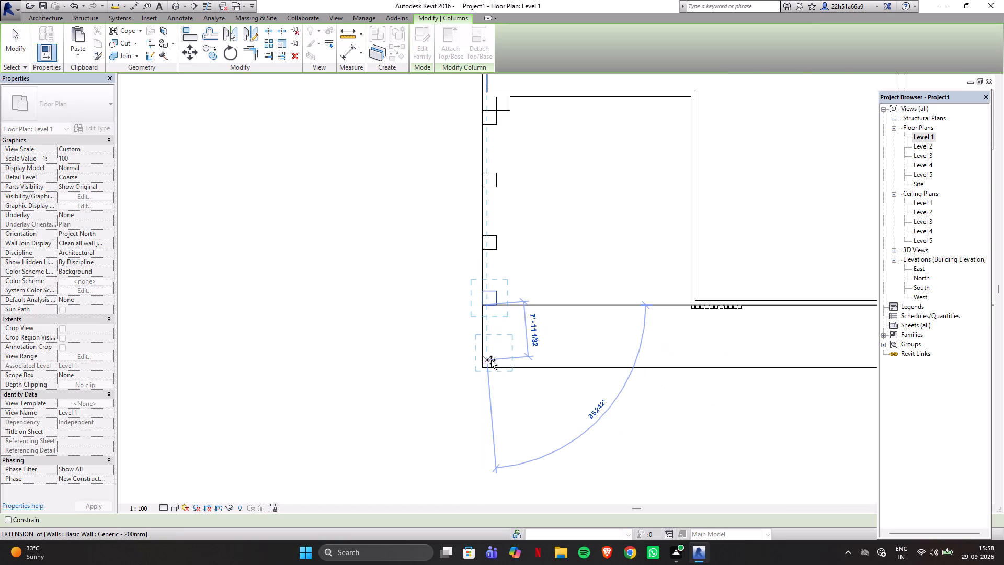
scroll(491, 360, "up", 3)
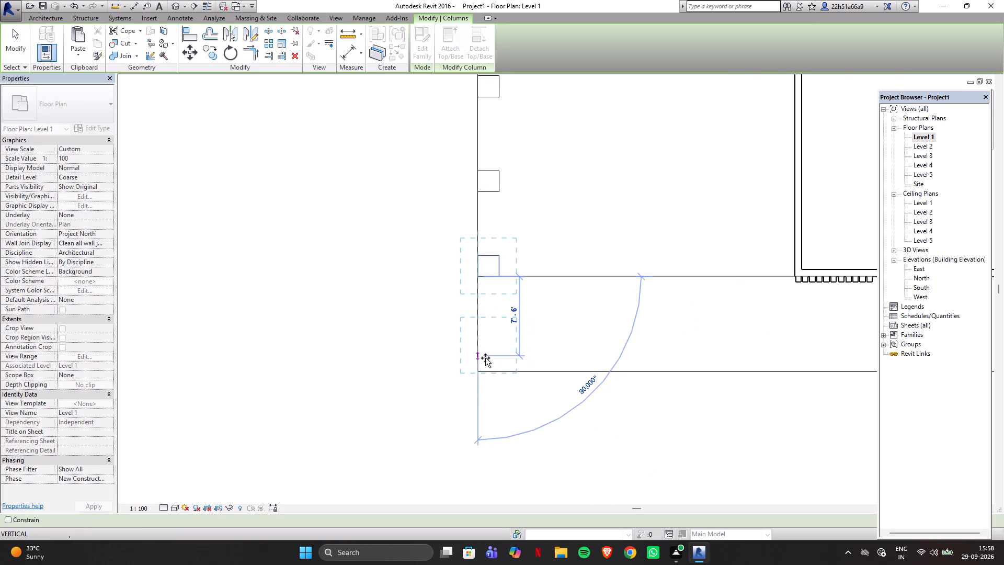
left_click(485, 358)
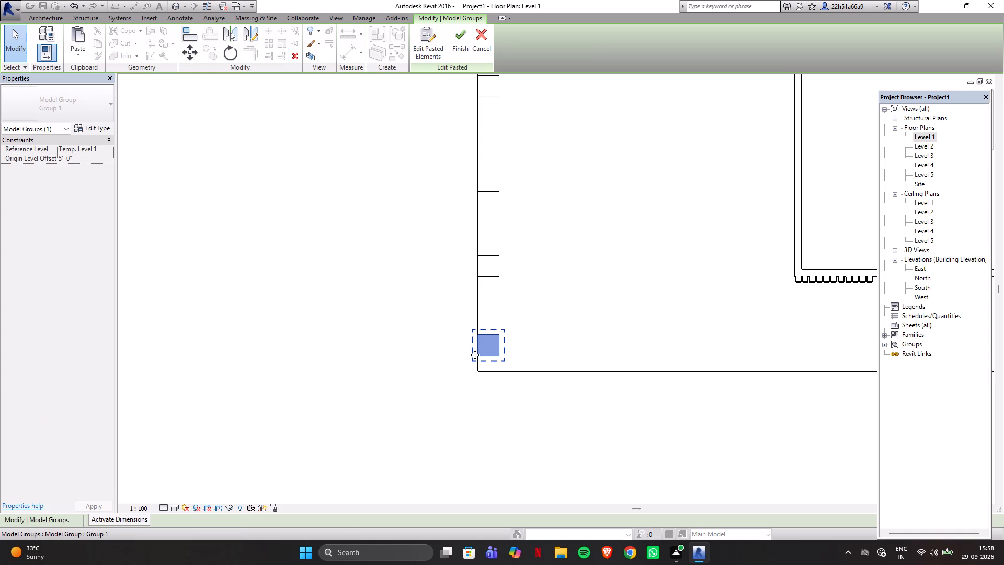
Nudge the pasted column south to the extended slab's southwest corner and finish the paste.
left_click_drag(476, 355, 477, 370)
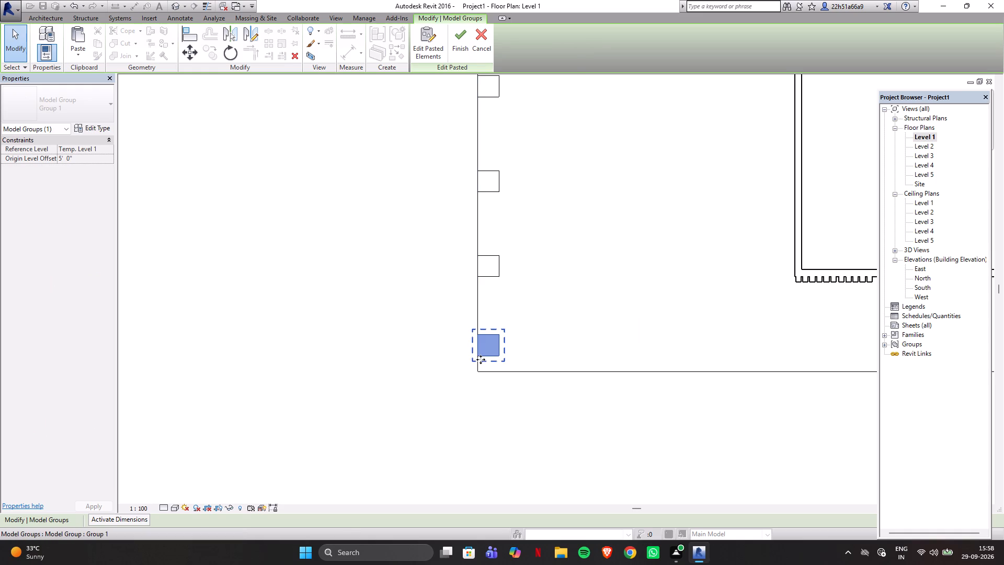
left_click(481, 359)
left_click_drag(503, 360, 504, 367)
key("Down")
key("Down")
key("Down")
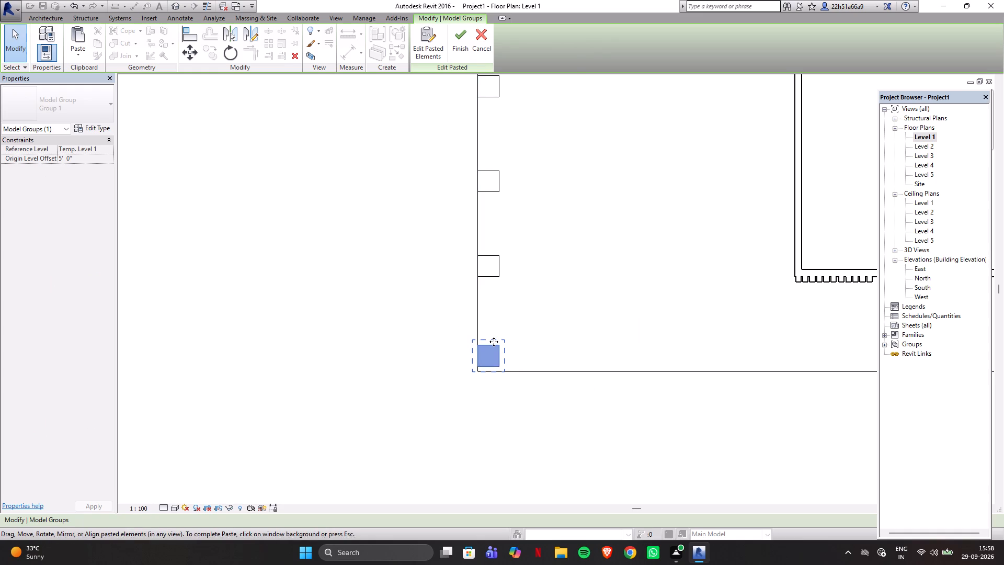
key("Down")
key("Down")
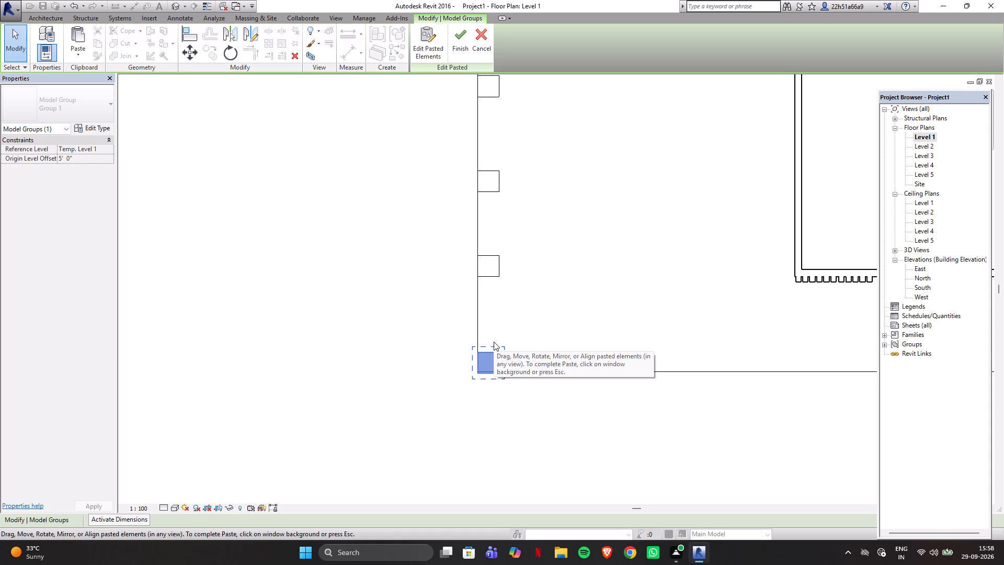
key("Up")
key("Down")
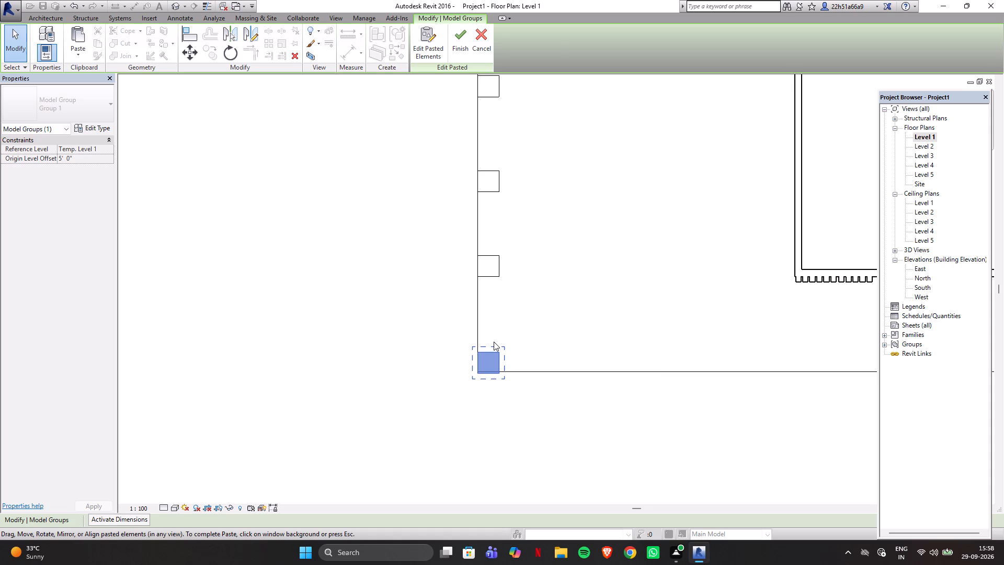
key("Up")
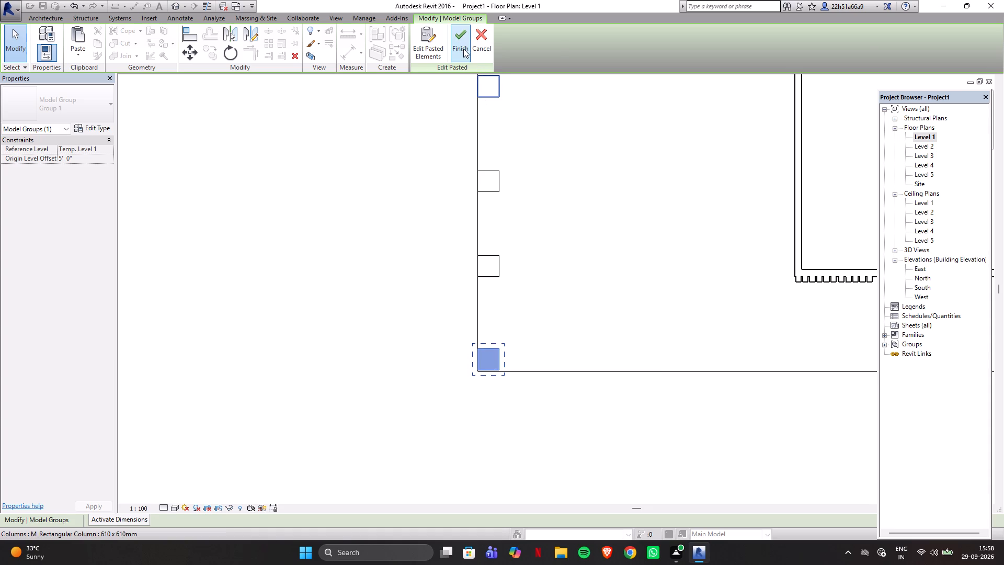
left_click(462, 46)
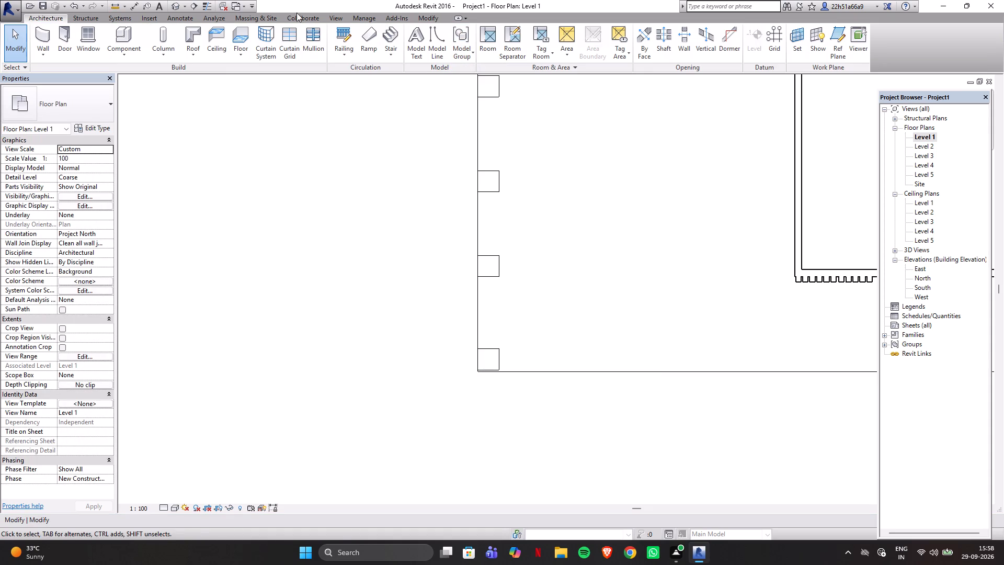
Examine the columns, slabs and upper-floor overhang in the 3D view, and return to the Level 1 plan.
scroll(489, 320, "down", 5)
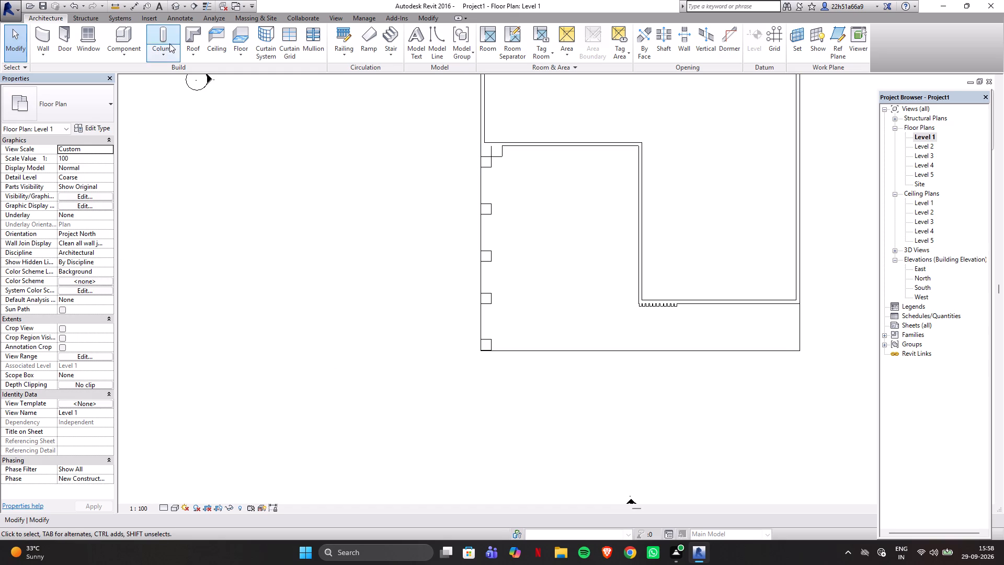
left_click(174, 5)
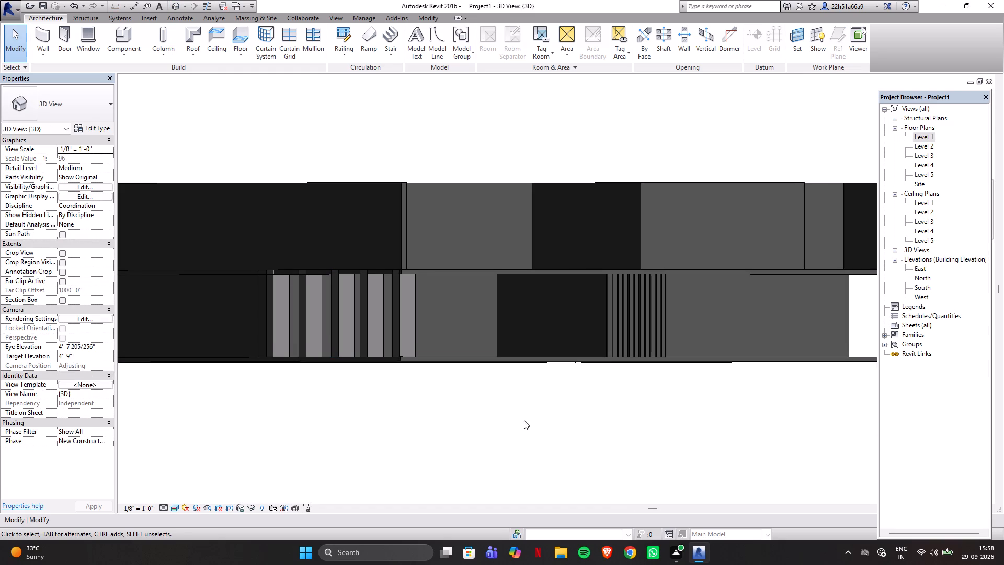
scroll(427, 270, "up", 2)
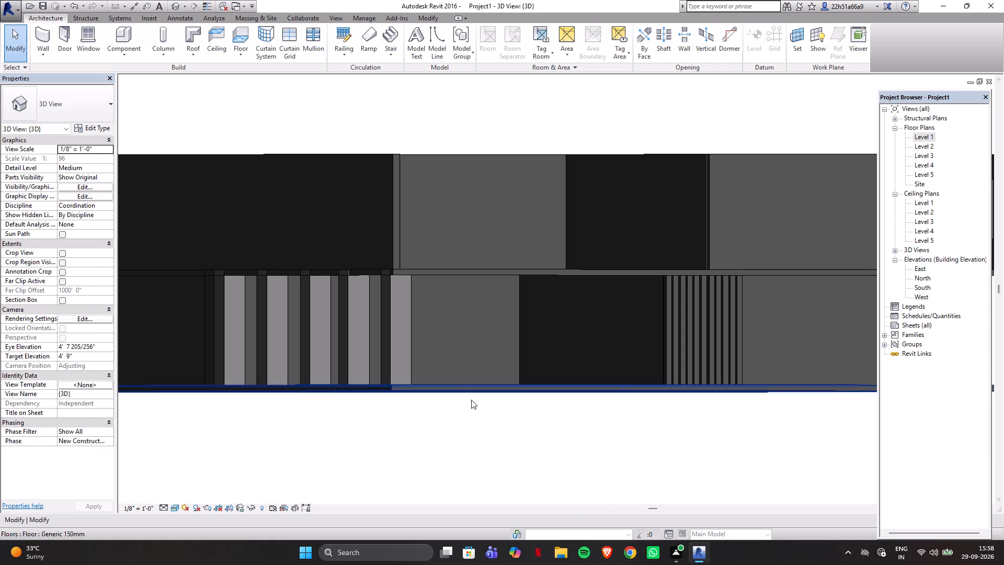
scroll(527, 335, "down", 2)
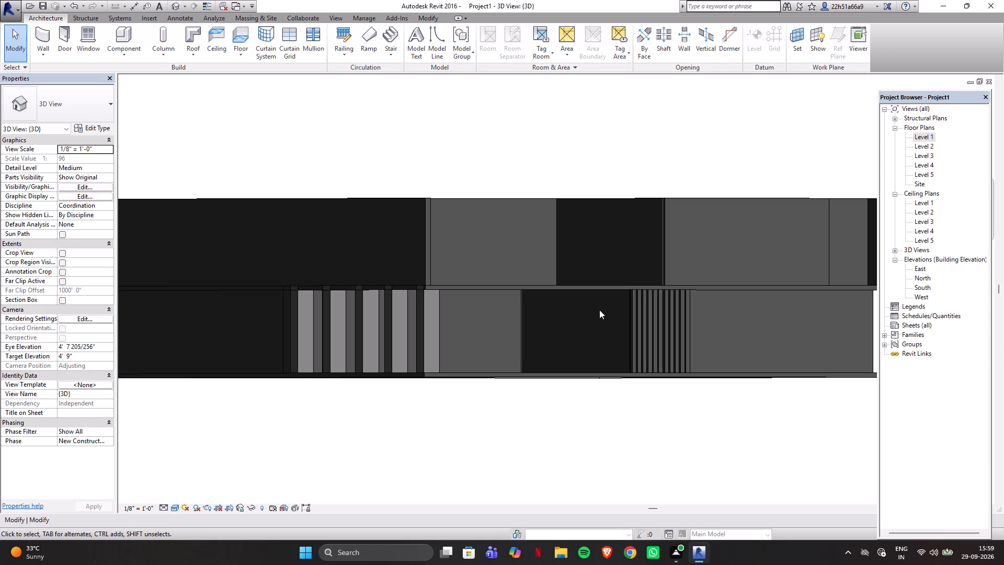
scroll(672, 267, "down", 4)
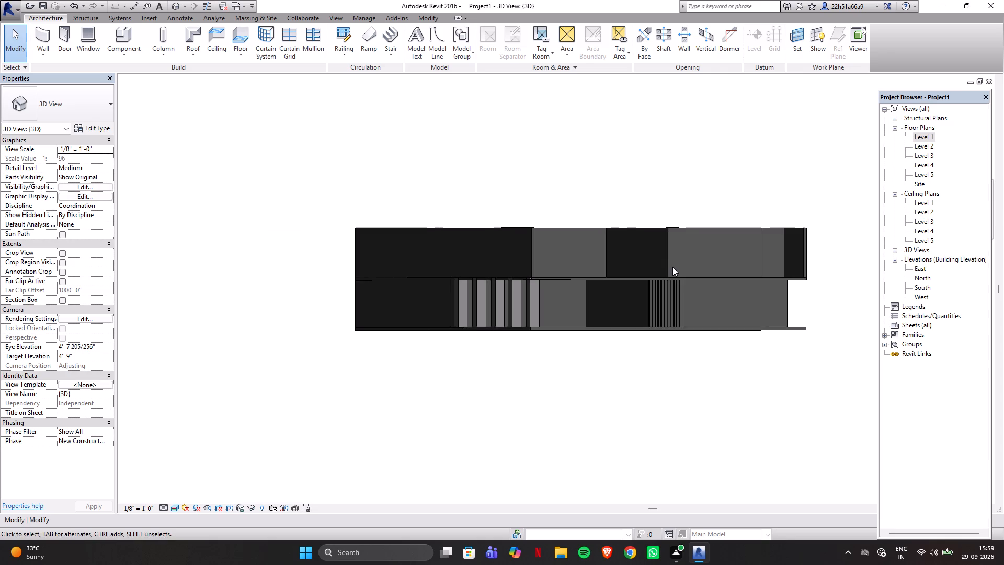
scroll(823, 214, "up", 4)
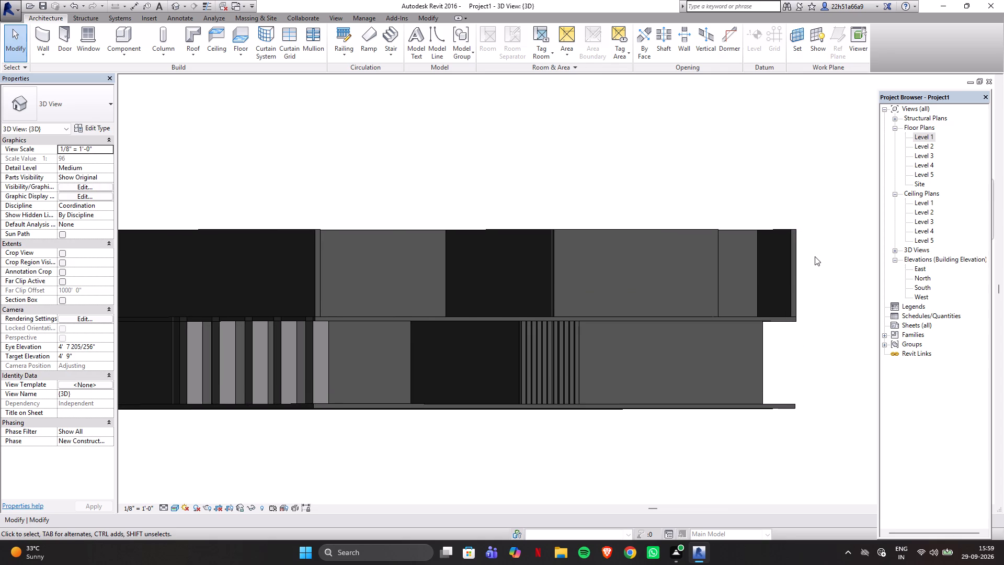
scroll(616, 264, "down", 3)
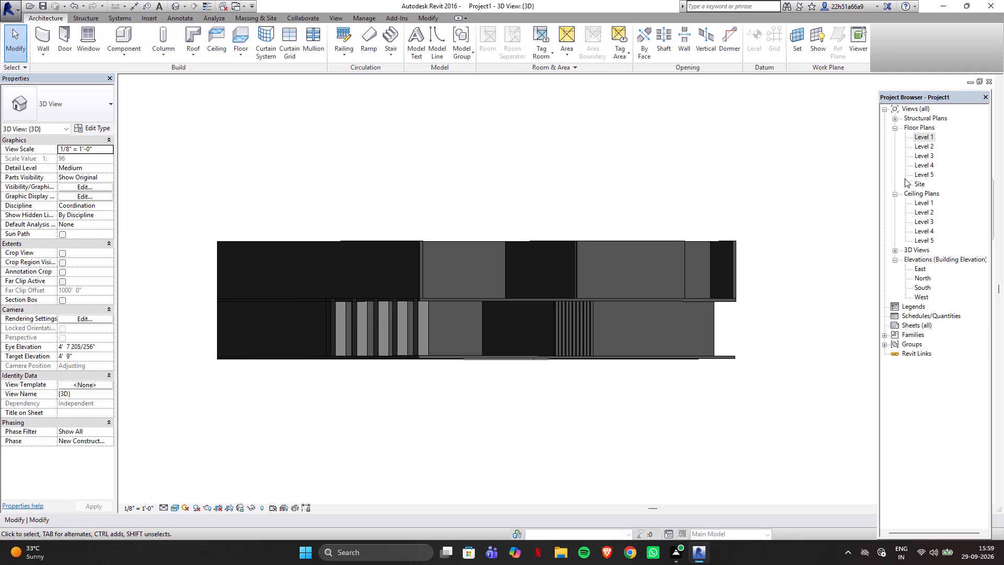
double_click(926, 138)
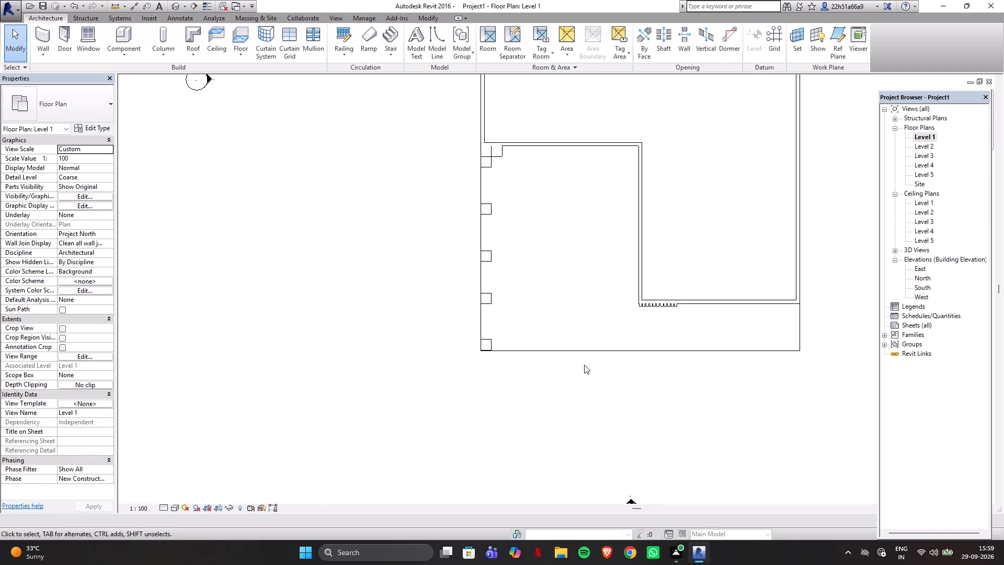
scroll(581, 364, "down", 4)
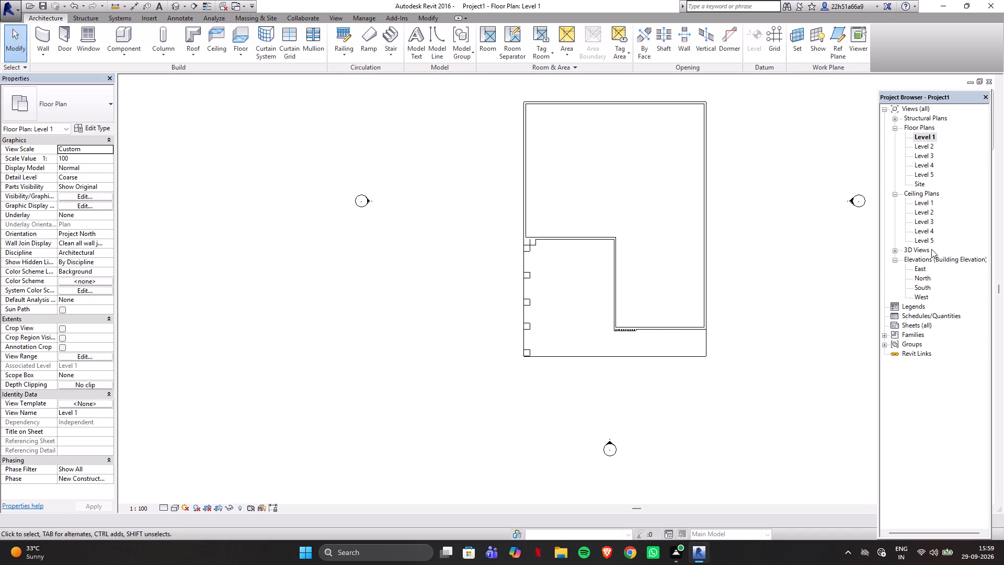
On the South elevation, start an in-place model in the Walls category, accepting the default name.
double_click(921, 289)
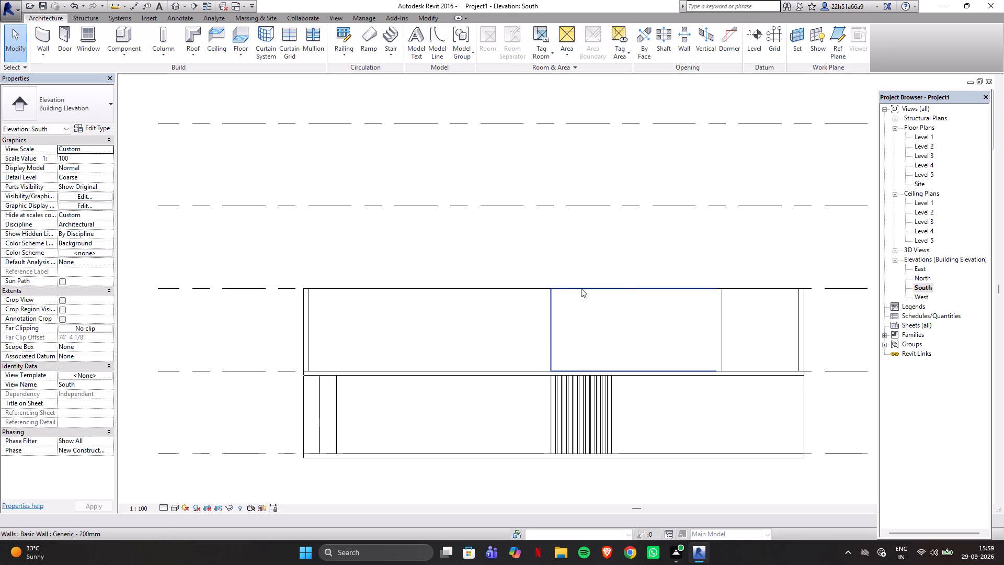
scroll(643, 313, "down", 2)
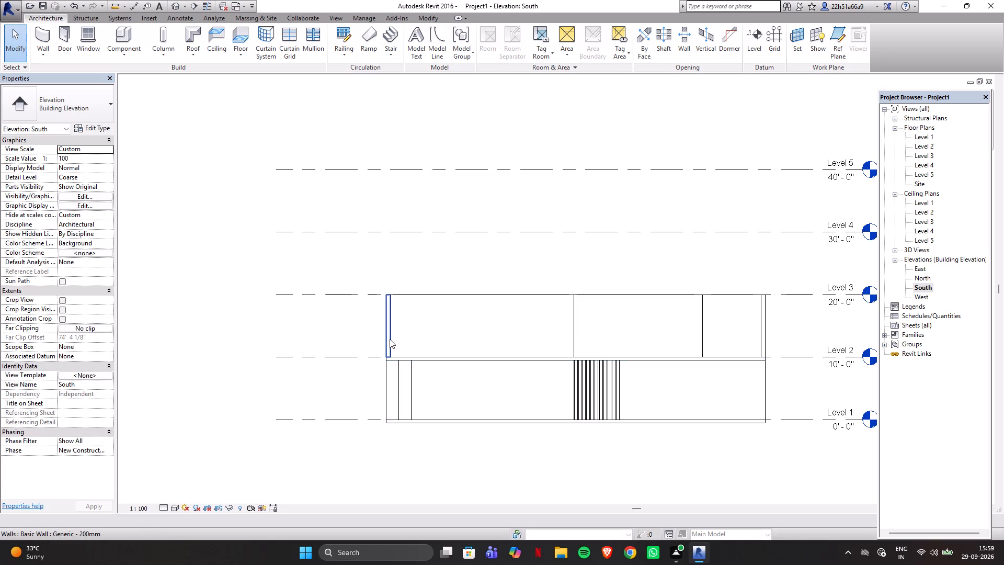
scroll(390, 339, "up", 2)
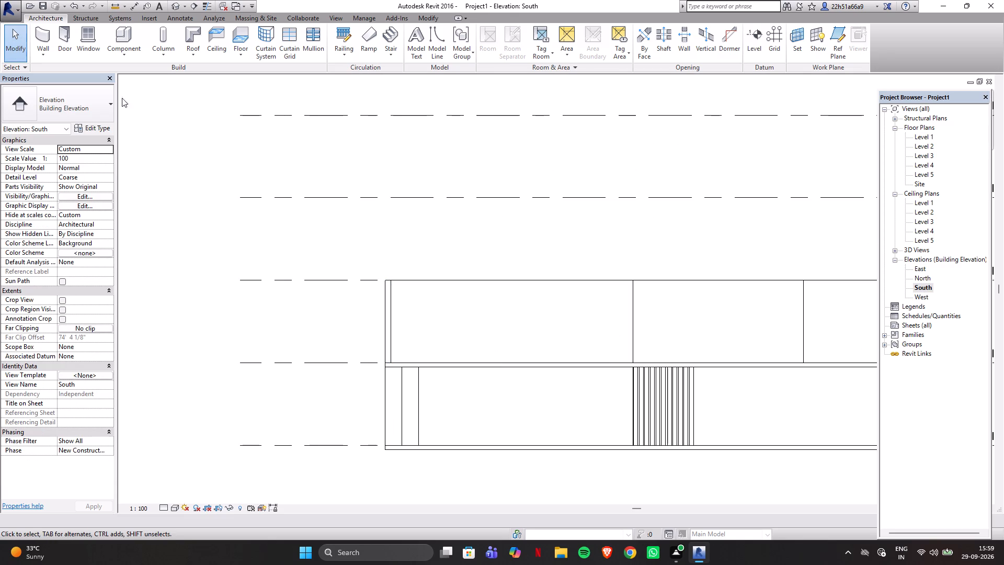
left_click(124, 53)
left_click(139, 93)
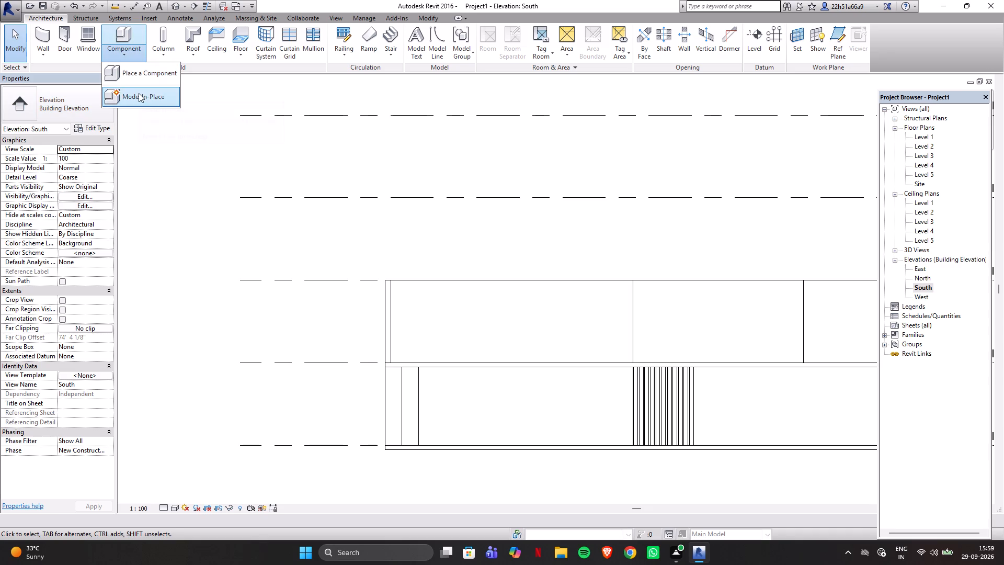
scroll(507, 262, "down", 6)
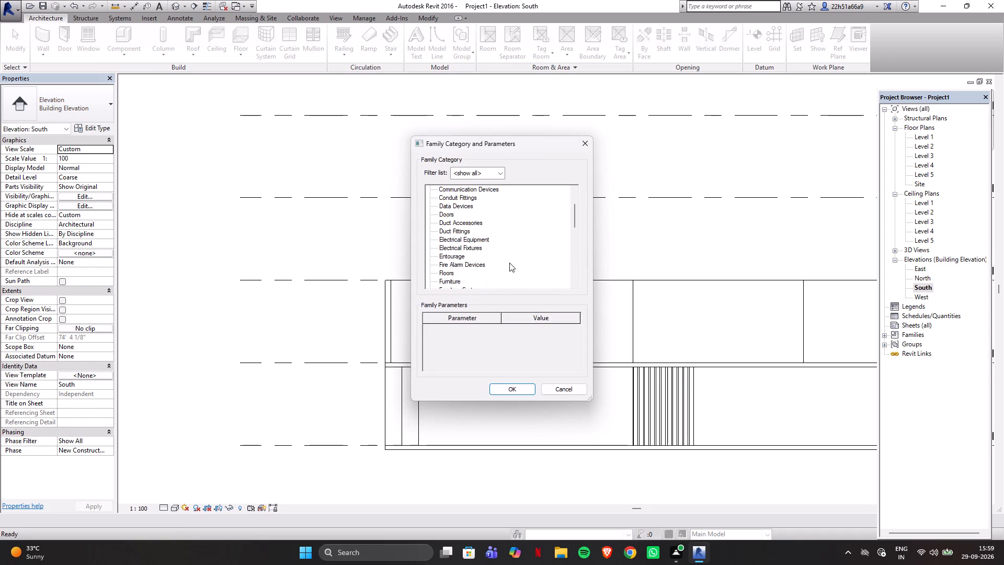
scroll(509, 263, "down", 20)
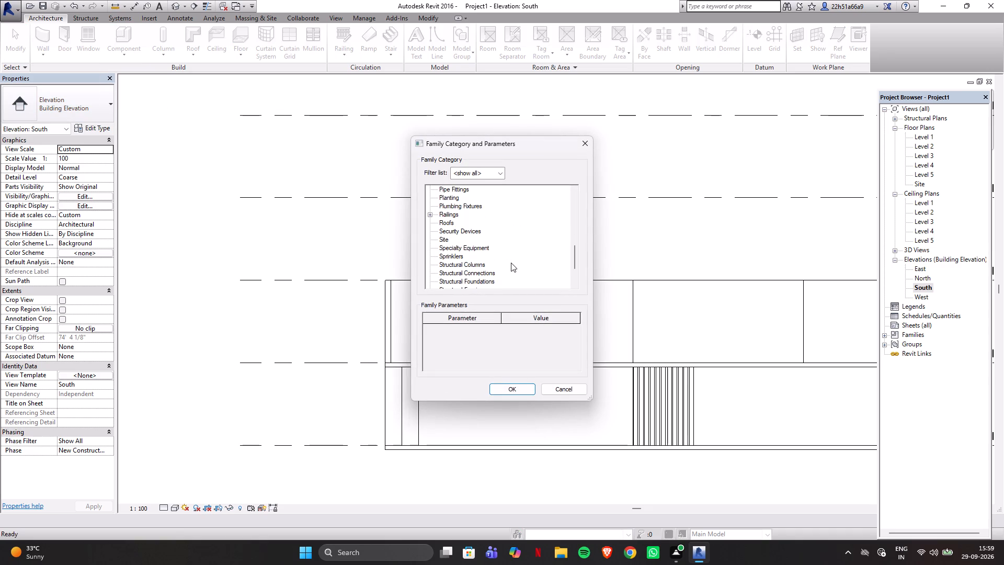
scroll(511, 263, "down", 10)
left_click(455, 272)
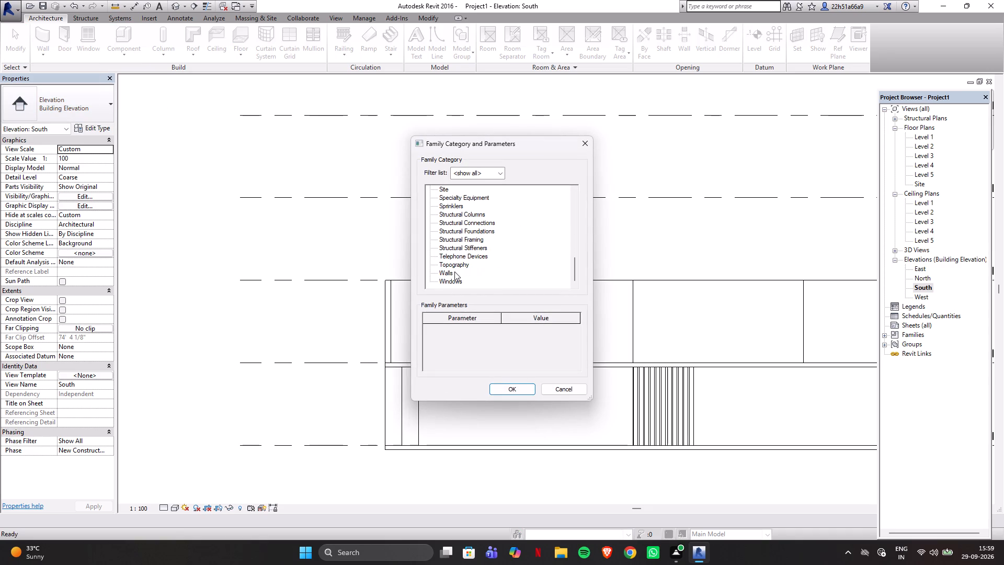
left_click(449, 272)
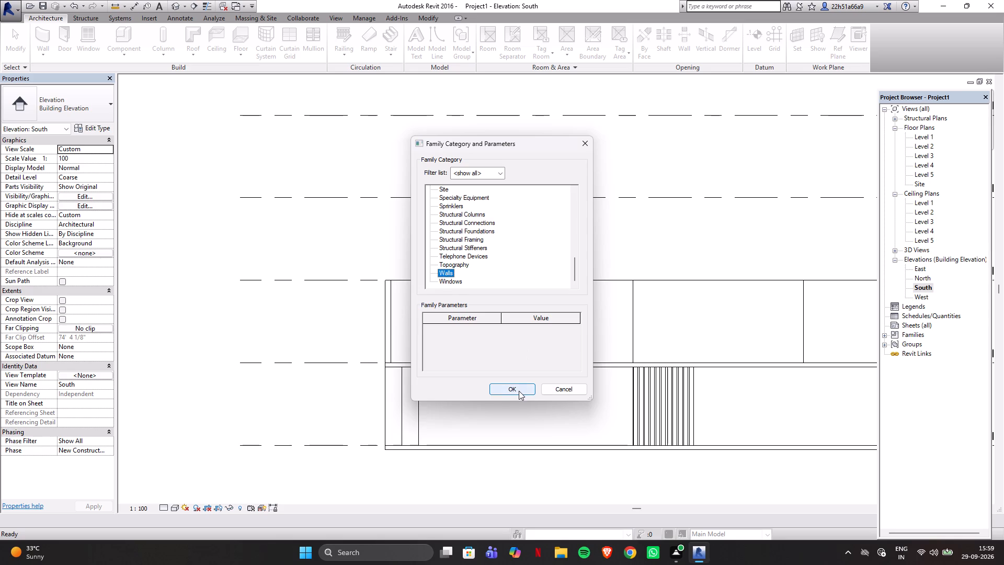
left_click(519, 391)
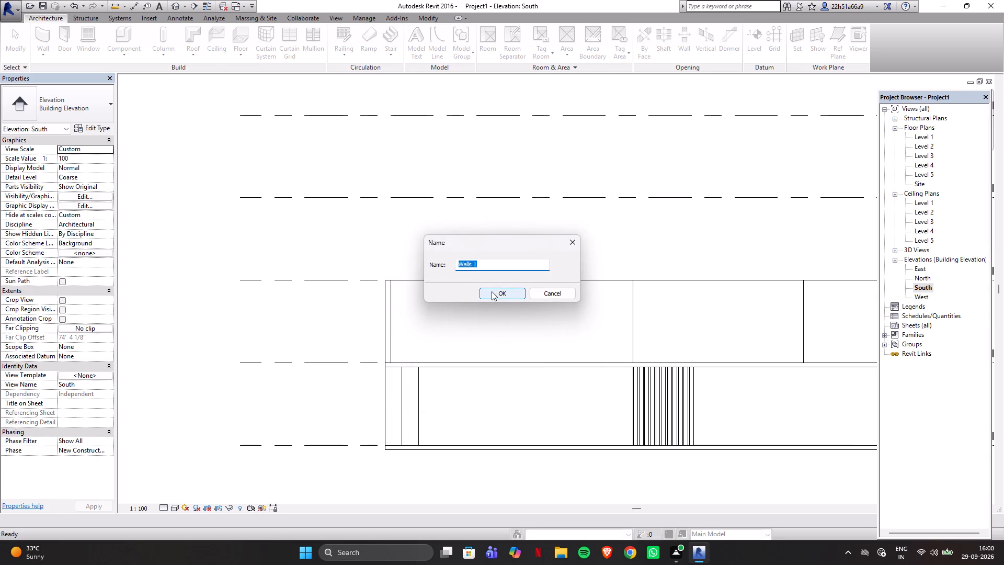
left_click(492, 292)
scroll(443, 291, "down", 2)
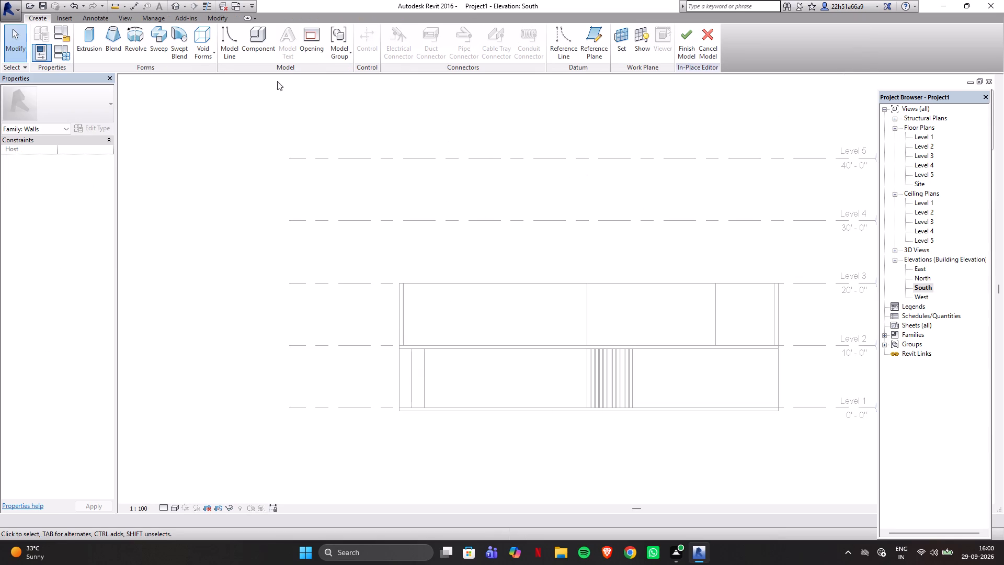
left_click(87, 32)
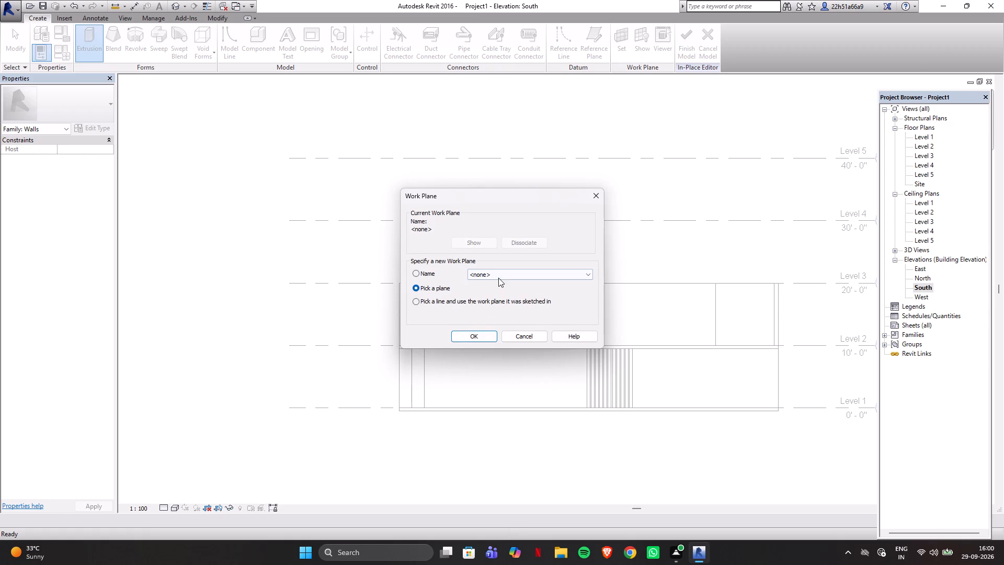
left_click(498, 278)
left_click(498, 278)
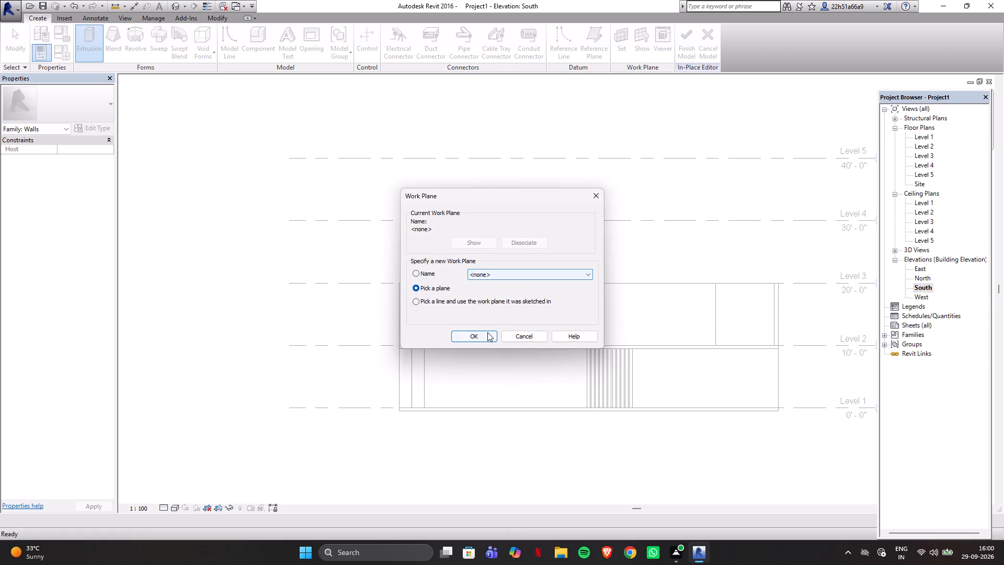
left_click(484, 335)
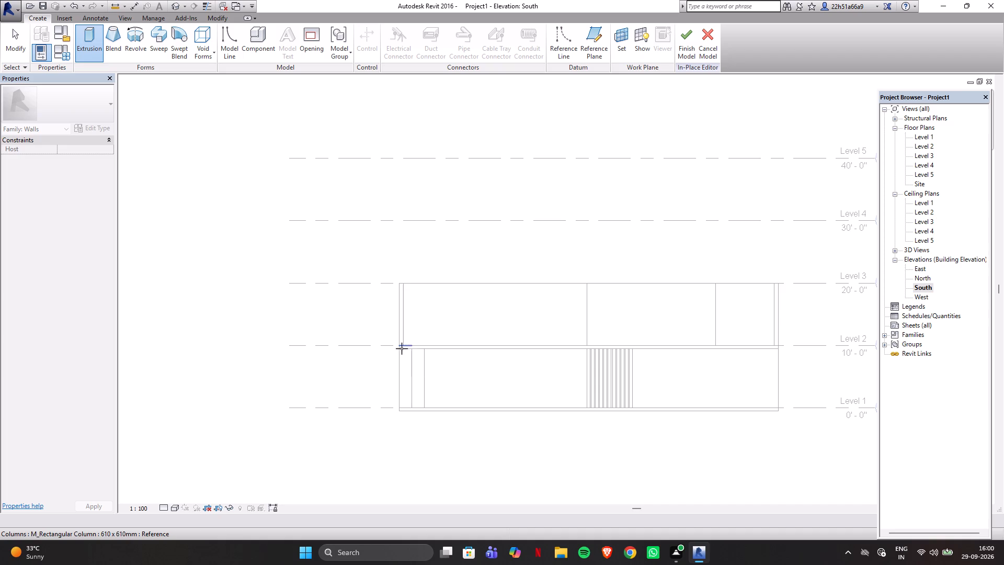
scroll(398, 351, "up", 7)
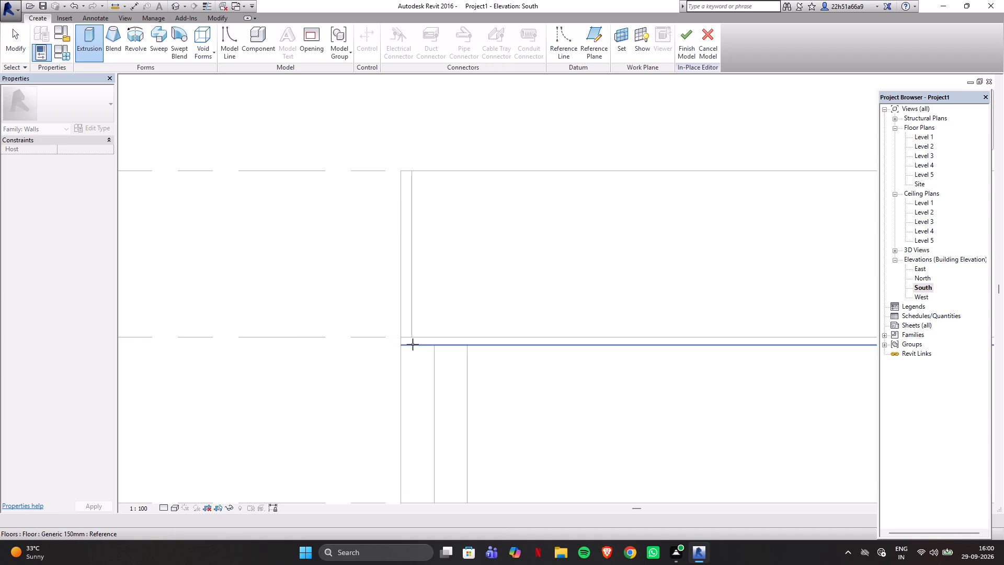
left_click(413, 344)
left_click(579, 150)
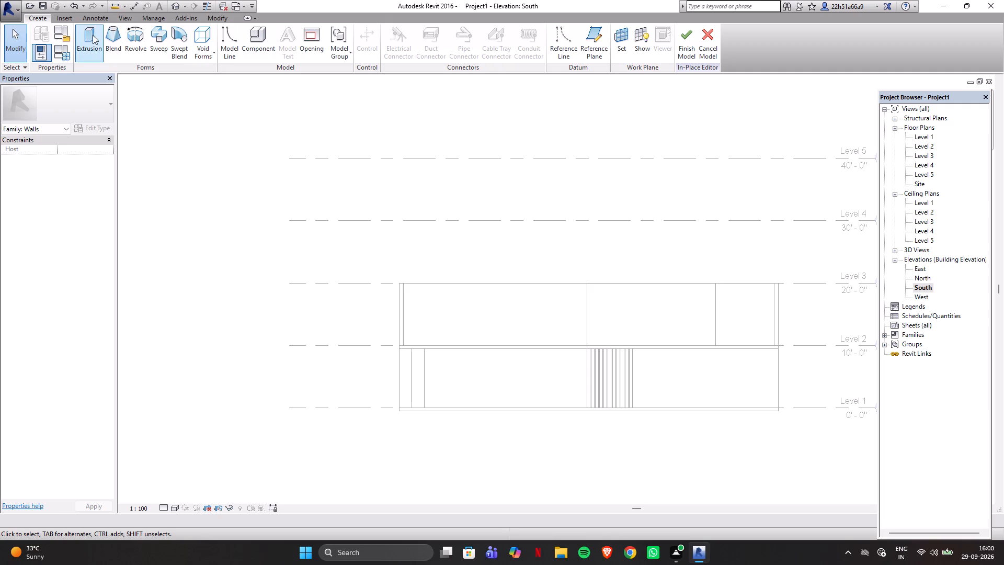
Start an extrusion on the west end wall's south face and sketch a 1'-6" x 13'-0" rectangle upward from the Level 2 slab's underside.
left_click(91, 35)
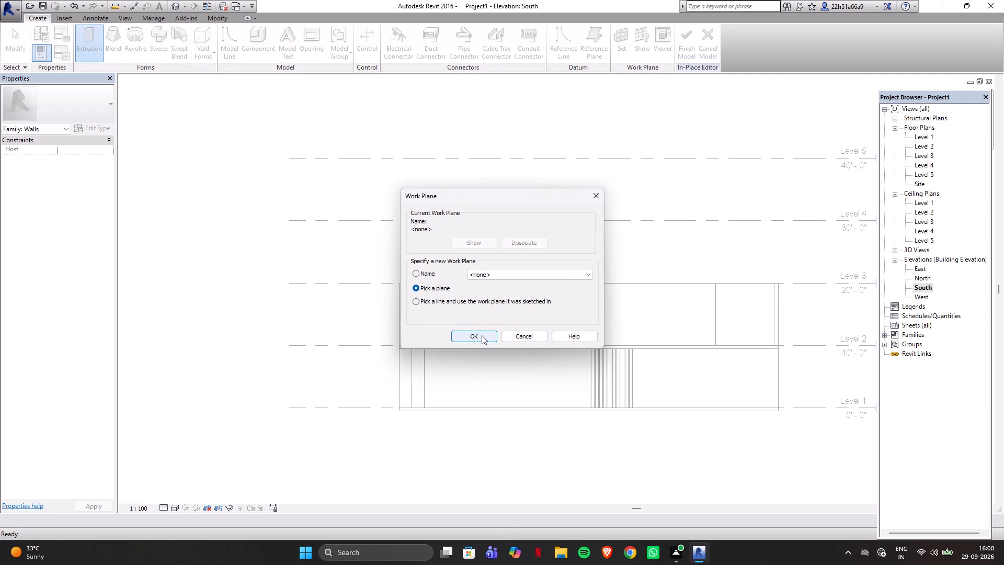
left_click(482, 337)
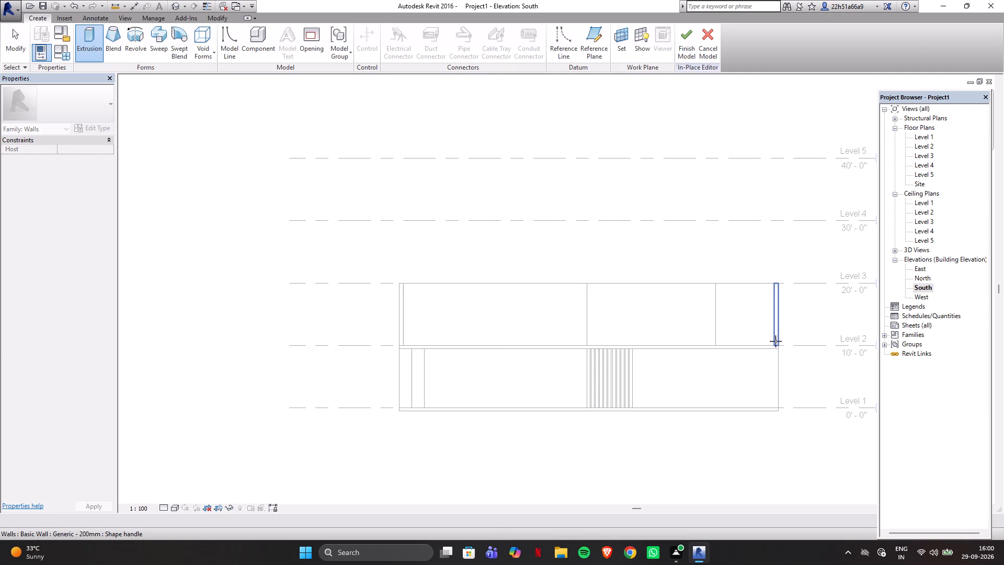
left_click(397, 329)
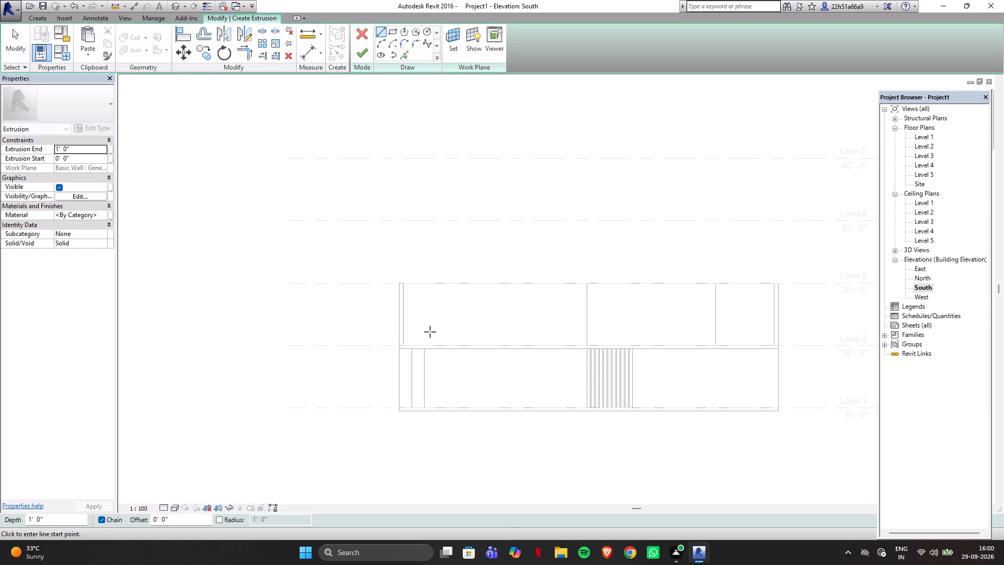
scroll(396, 362, "up", 1)
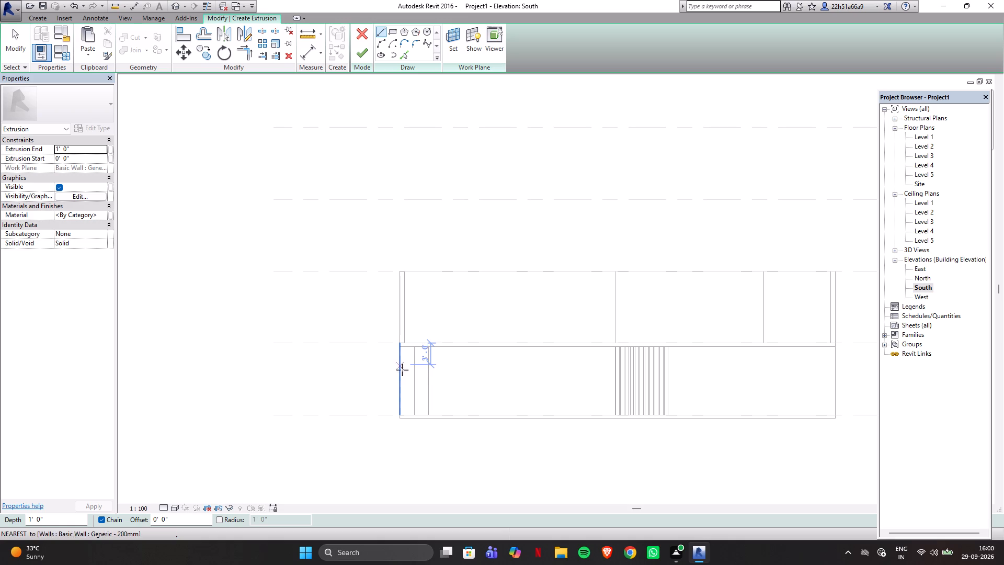
scroll(404, 348, "up", 4)
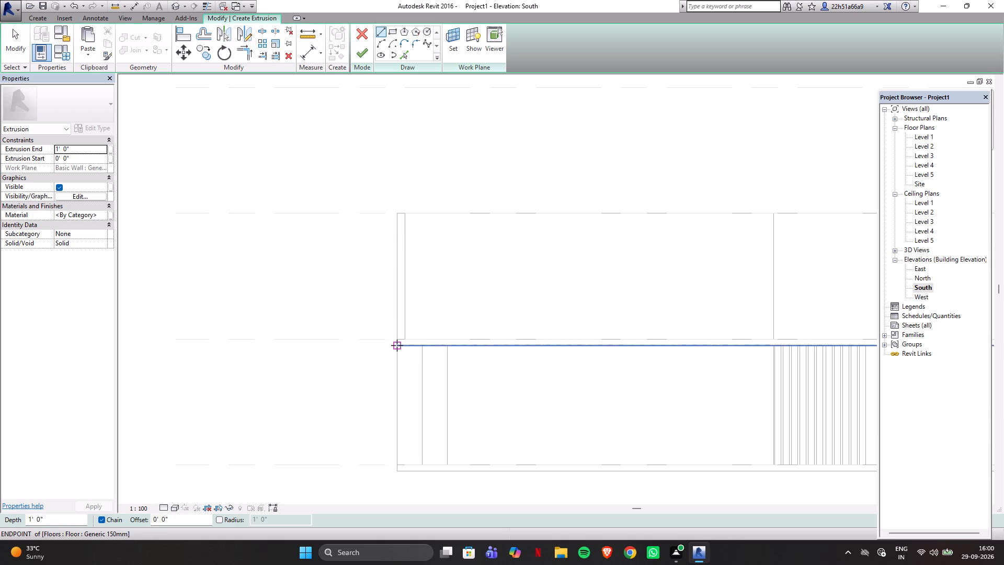
left_click(396, 345)
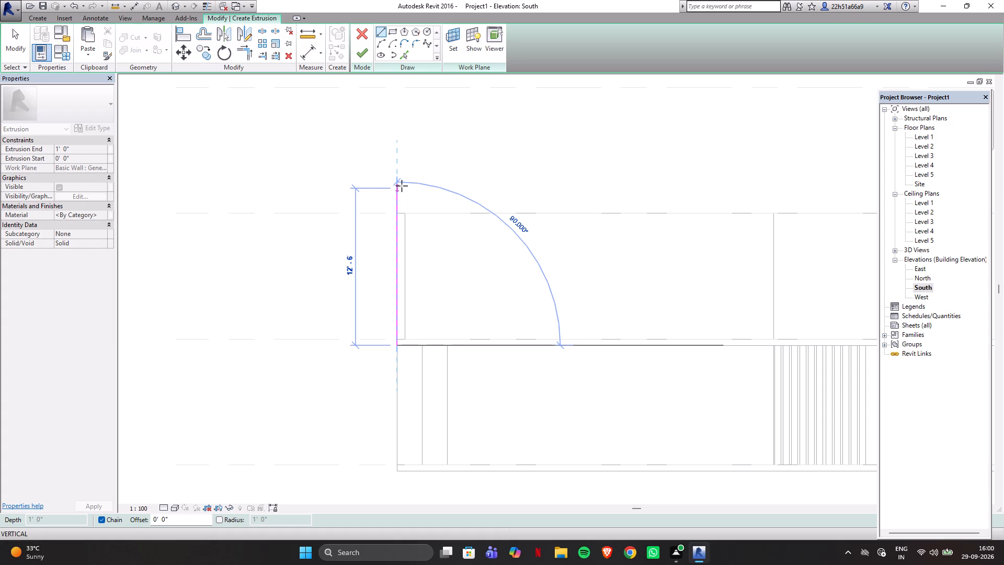
left_click(402, 184)
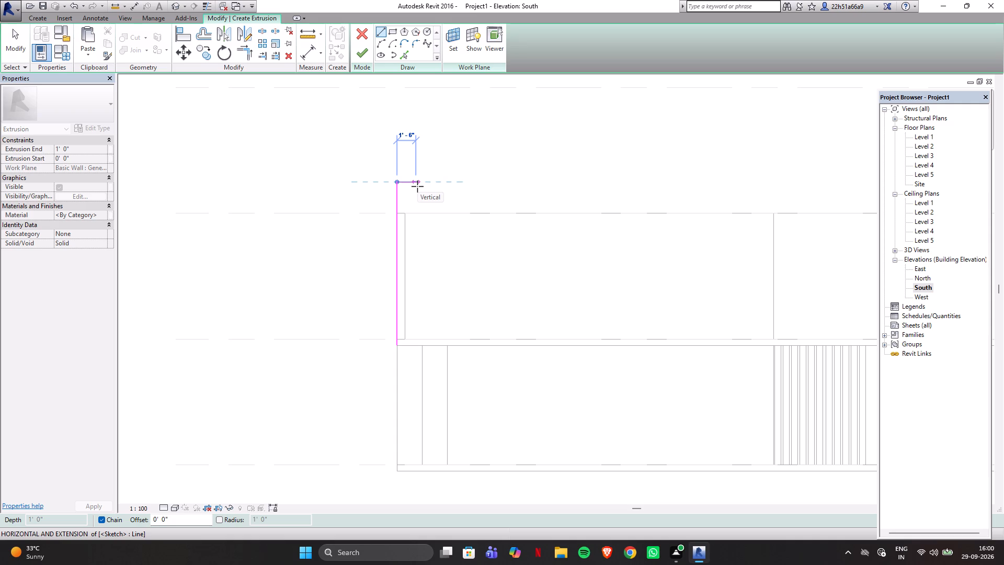
left_click(417, 186)
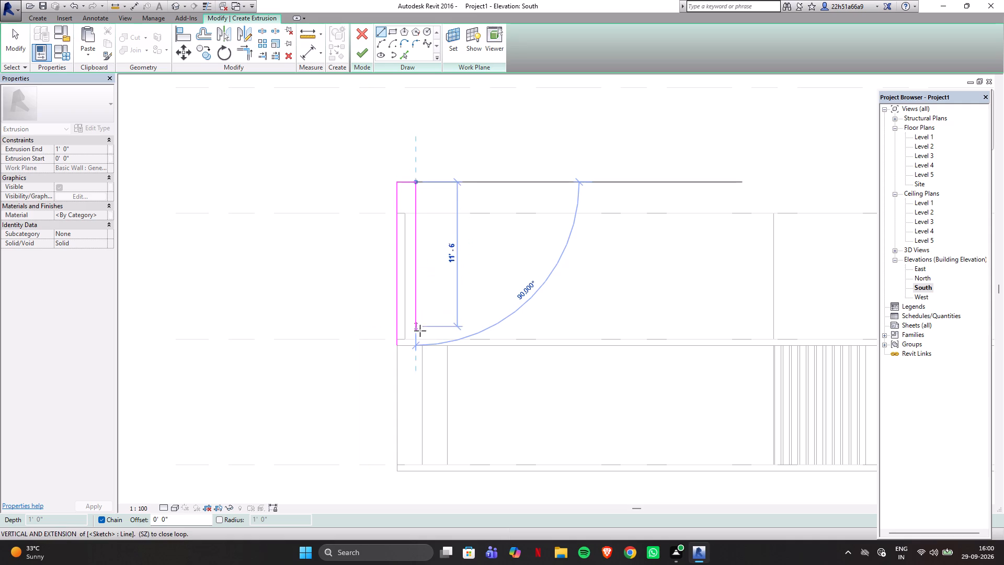
scroll(418, 349, "up", 4)
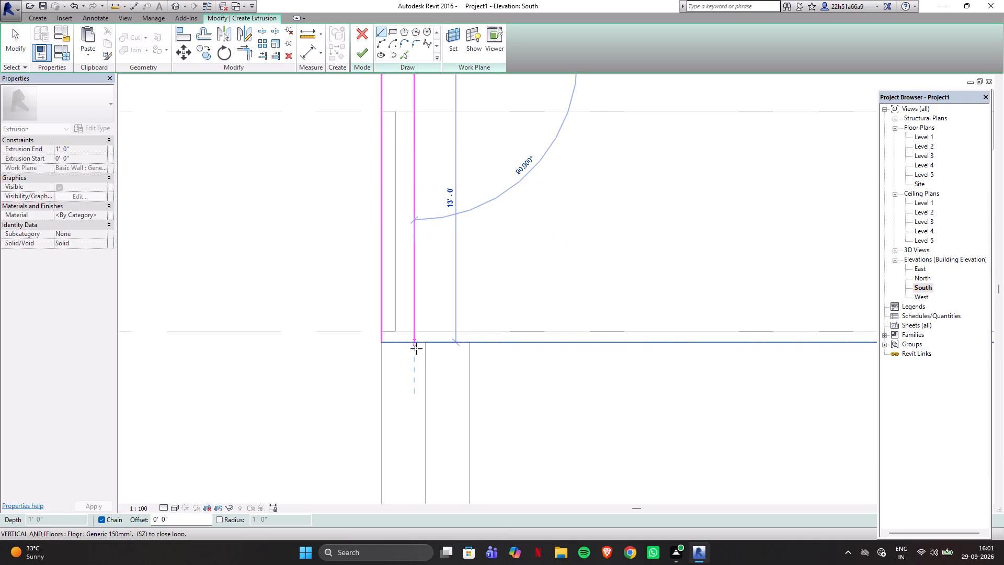
scroll(416, 348, "up", 4)
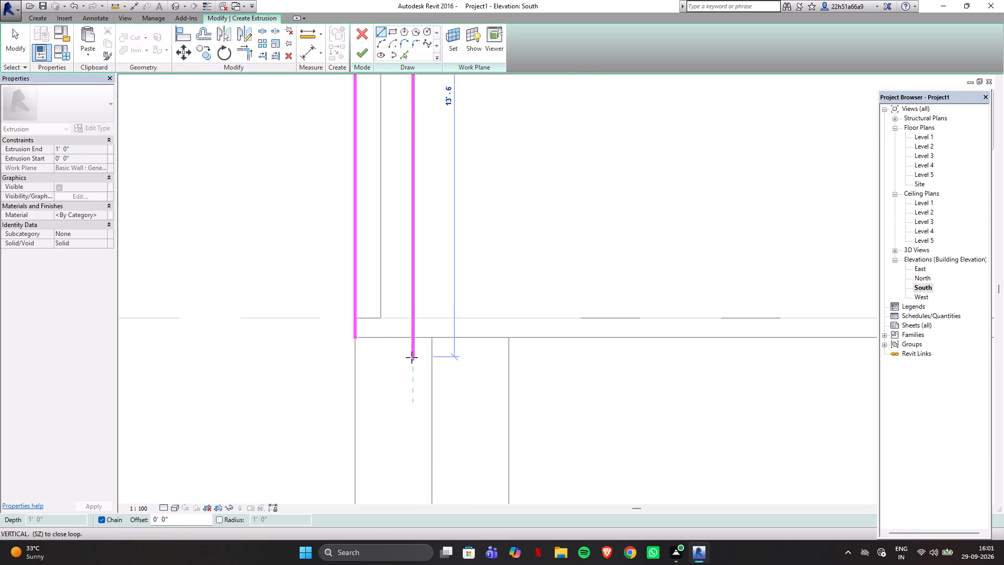
left_click(413, 339)
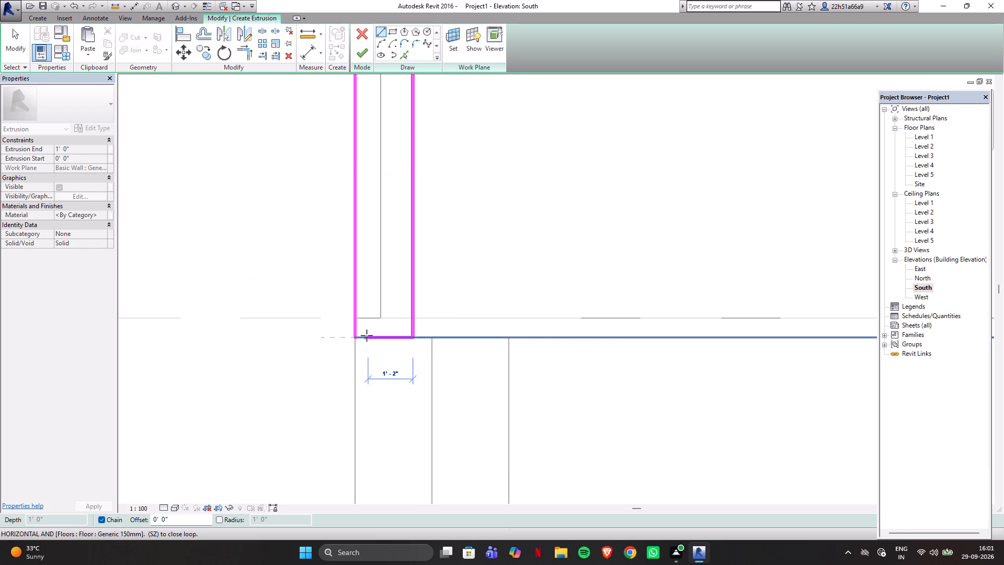
left_click(356, 337)
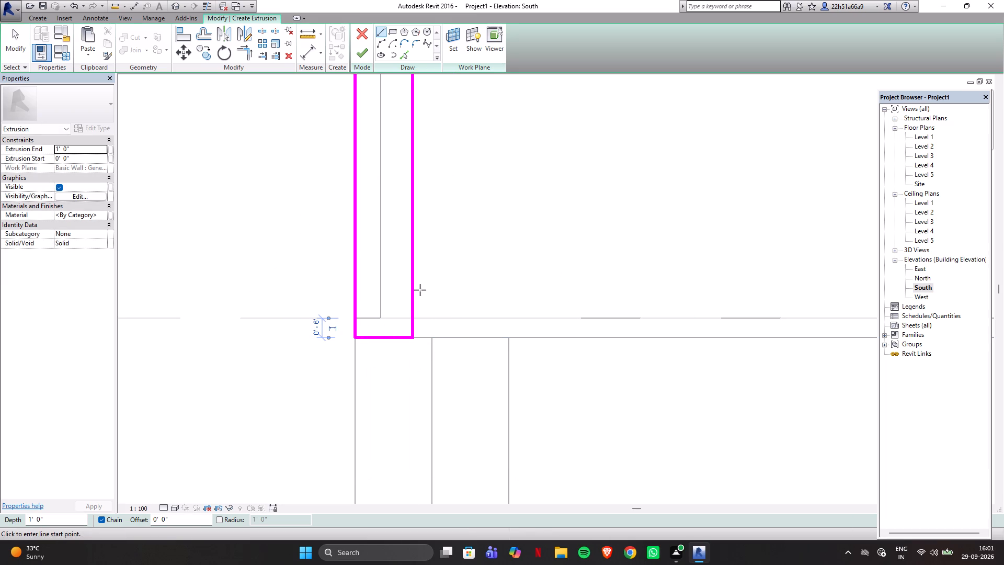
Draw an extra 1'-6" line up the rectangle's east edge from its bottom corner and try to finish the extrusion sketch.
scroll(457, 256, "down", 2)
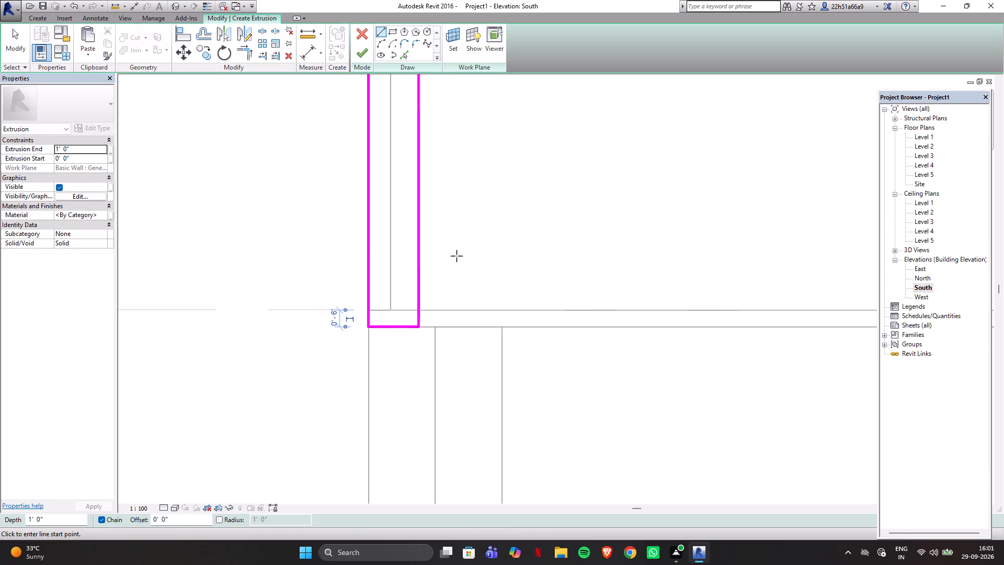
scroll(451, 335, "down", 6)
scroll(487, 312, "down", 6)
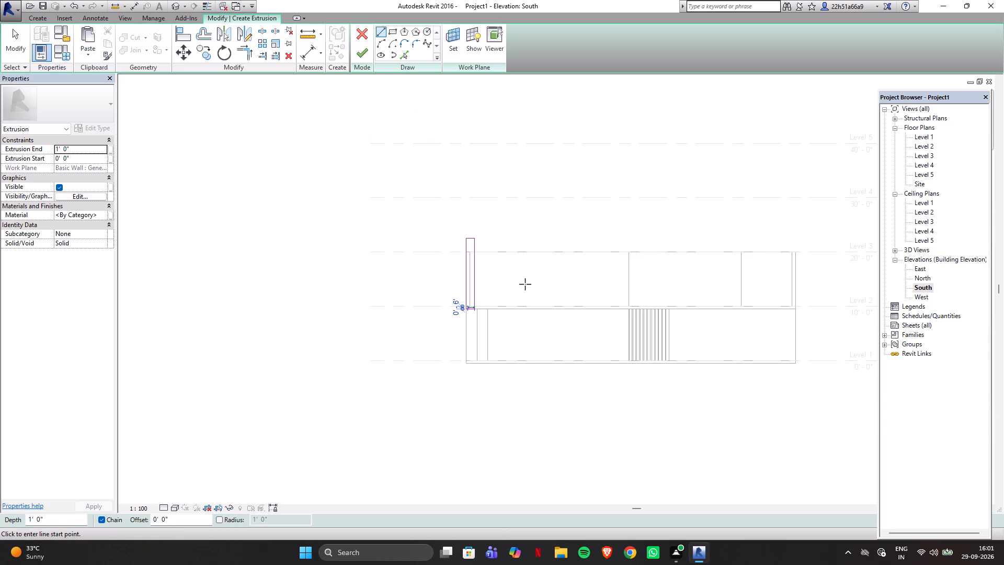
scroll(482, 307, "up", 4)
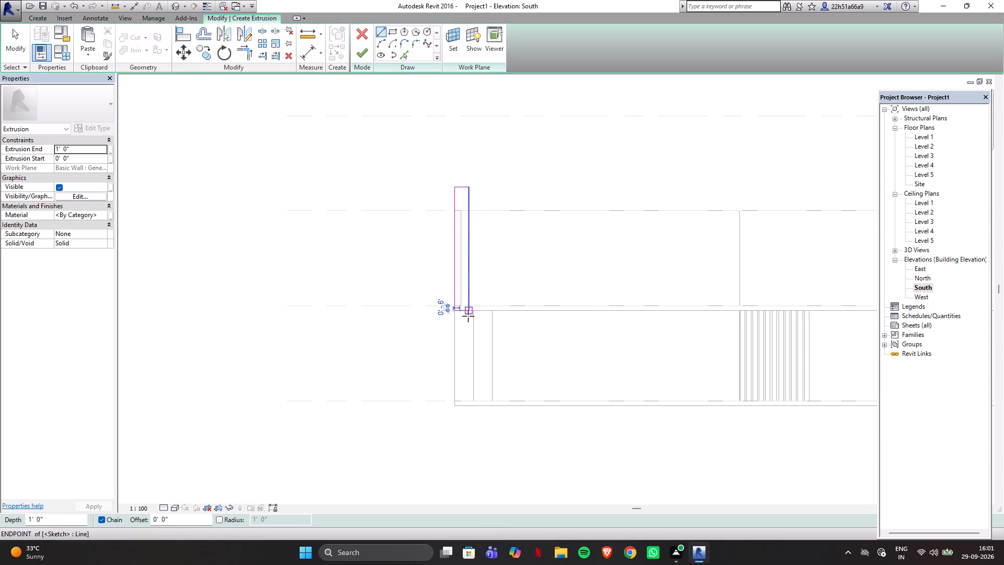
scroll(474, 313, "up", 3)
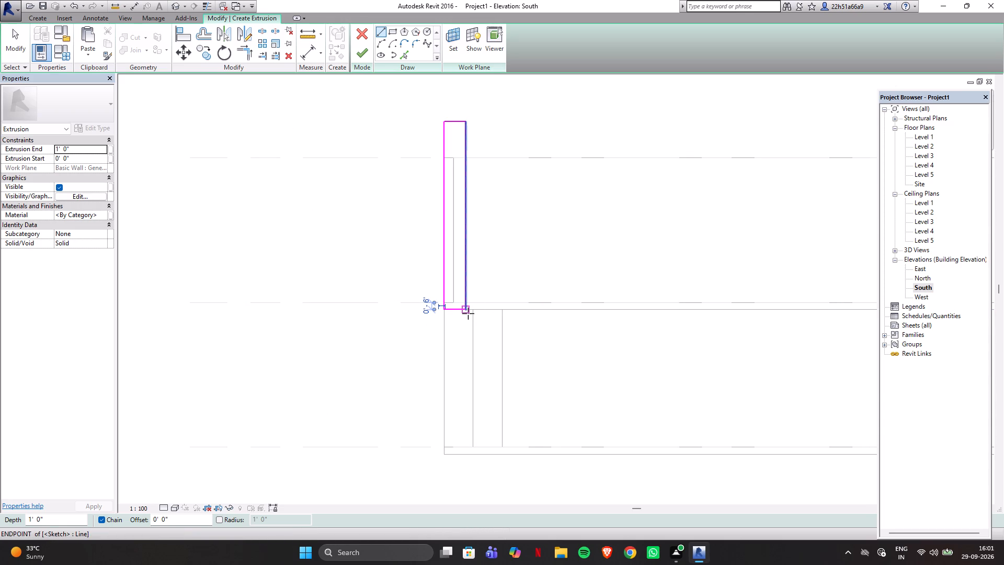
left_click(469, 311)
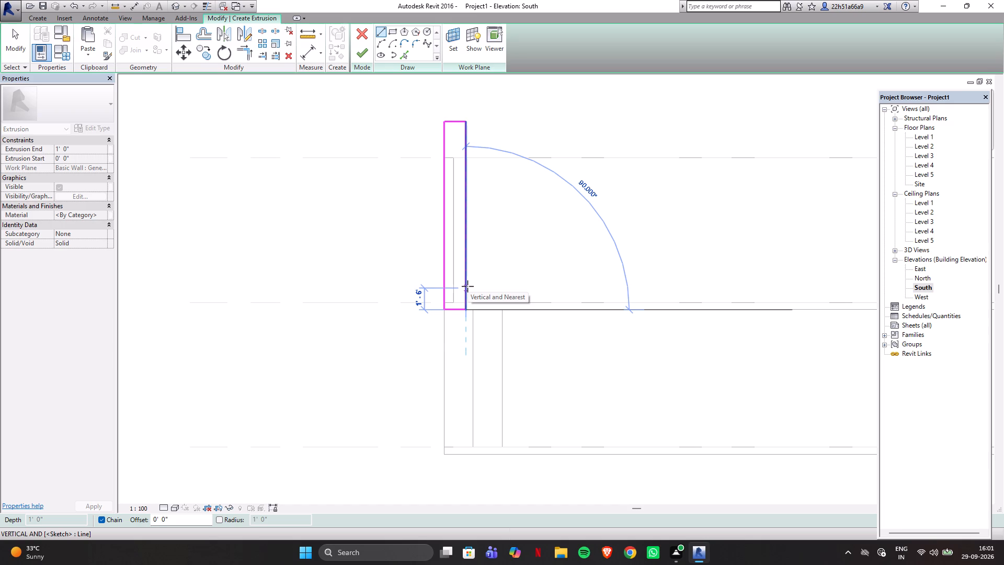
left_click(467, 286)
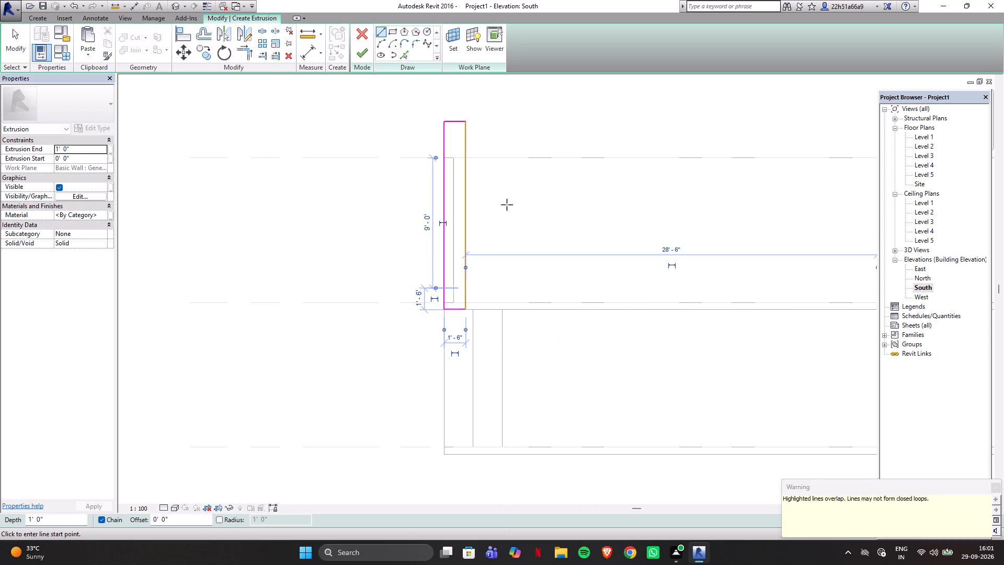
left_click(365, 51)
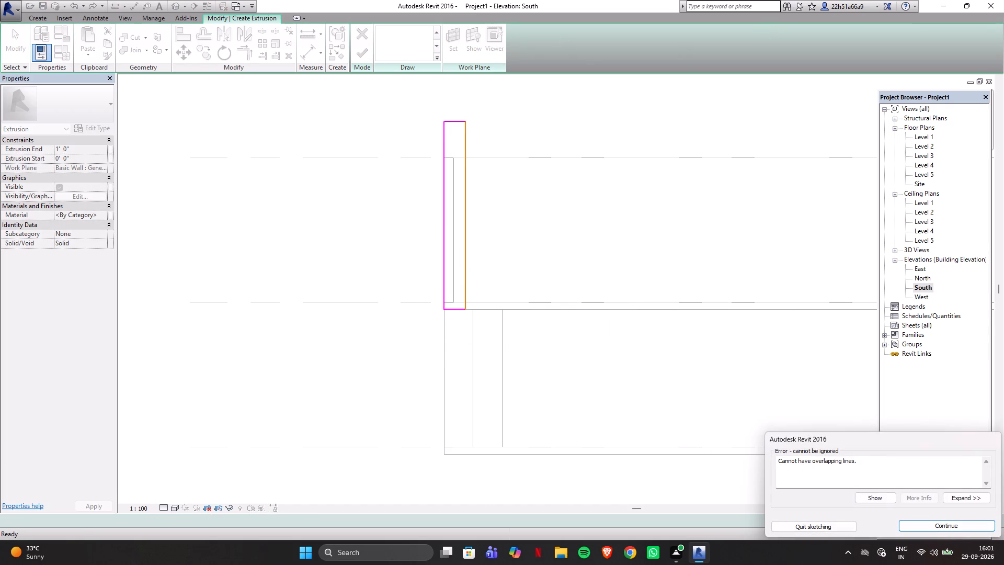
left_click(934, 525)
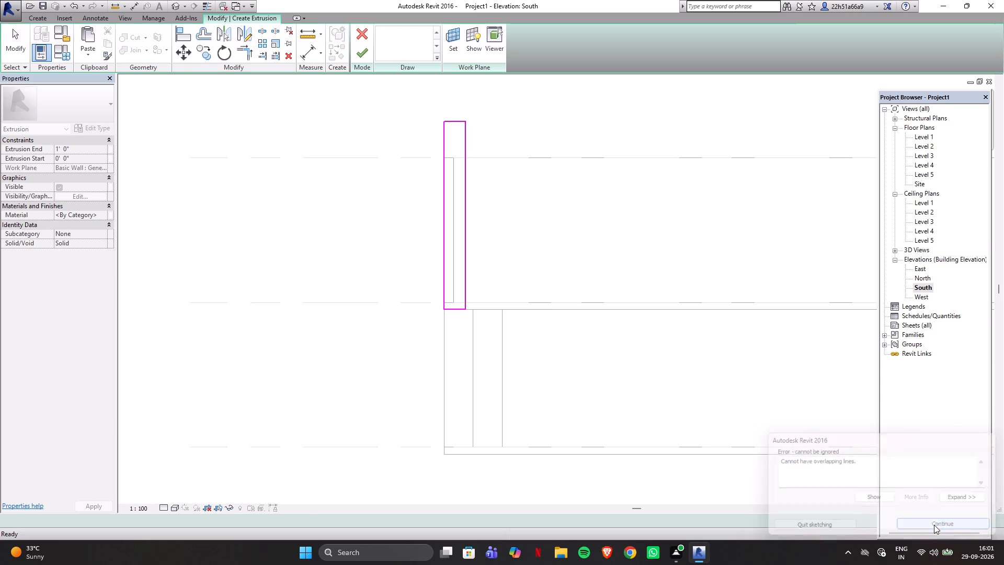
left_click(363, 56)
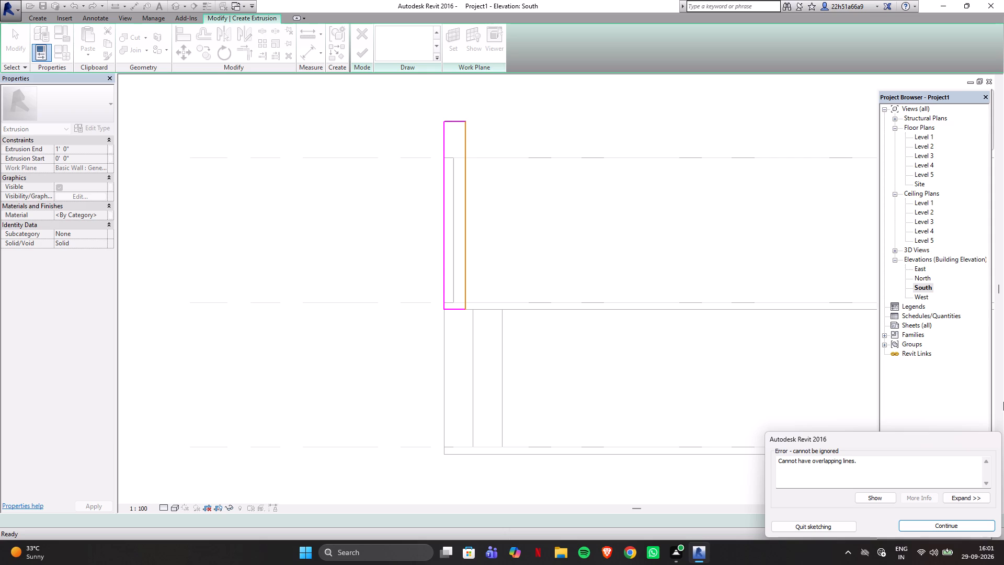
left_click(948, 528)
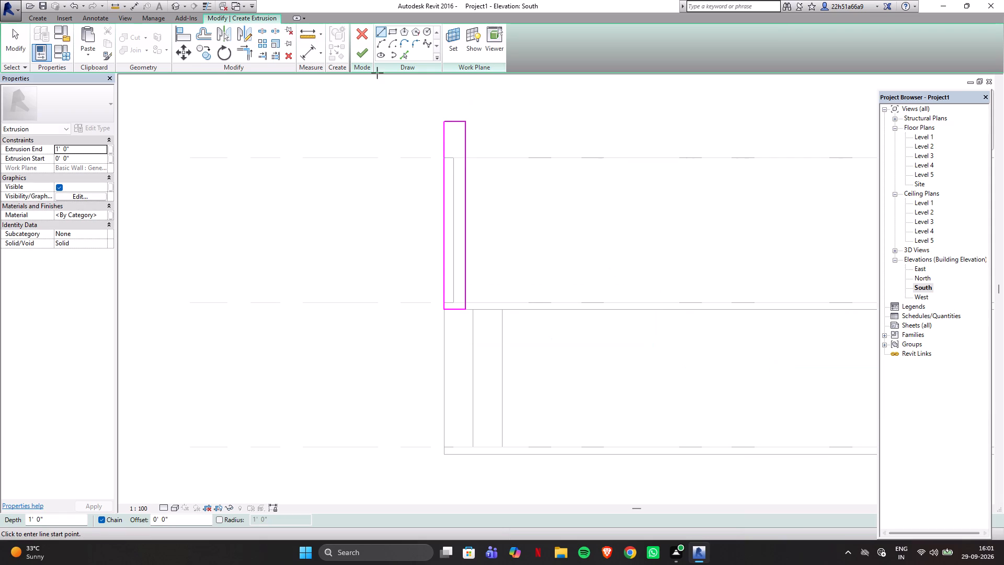
Delete the overlapping 1'-6" line on the rectangle's east edge and finish the extrusion at 1'-0" depth.
scroll(471, 300, "up", 4)
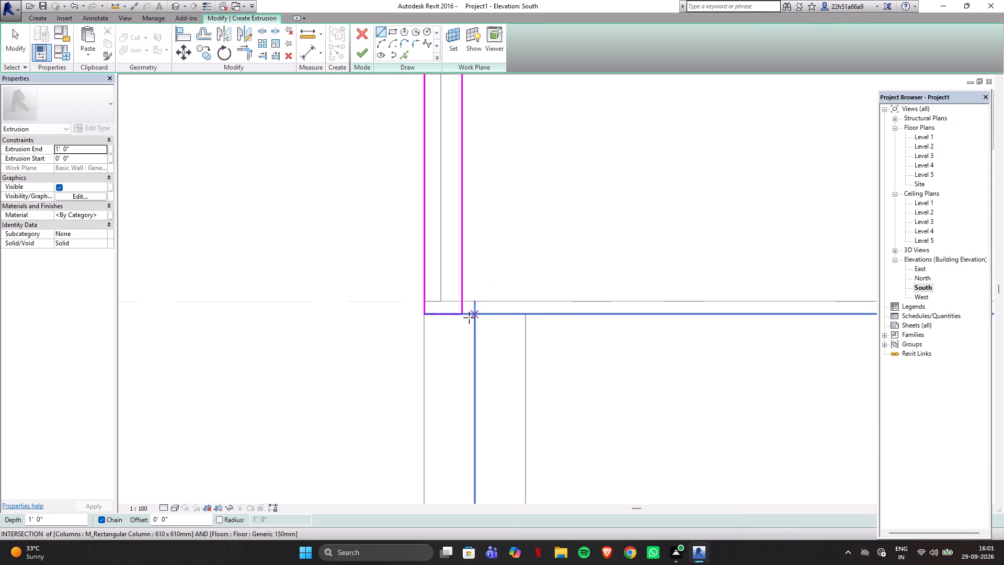
key("Escape")
left_click(460, 295)
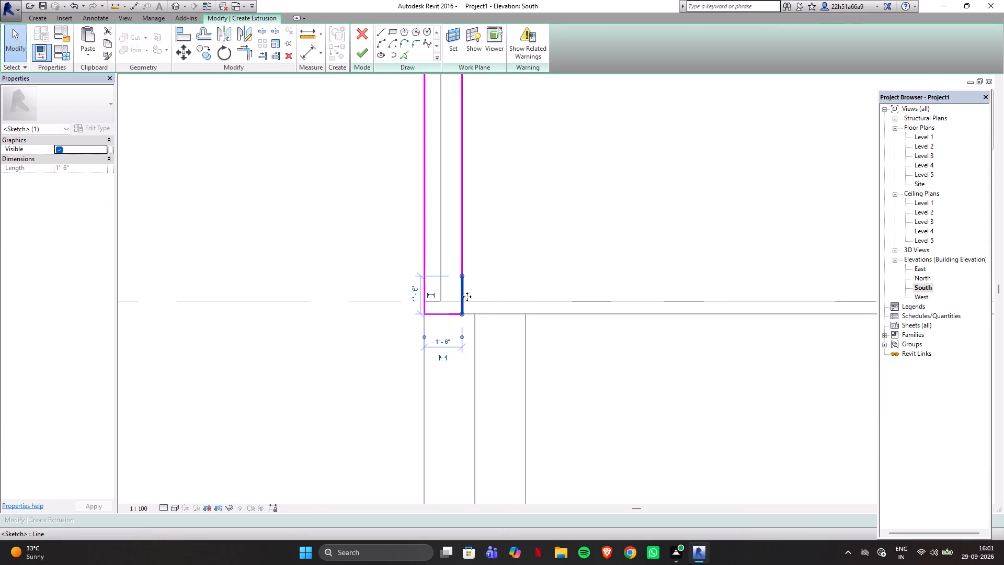
key("Delete")
left_click(362, 46)
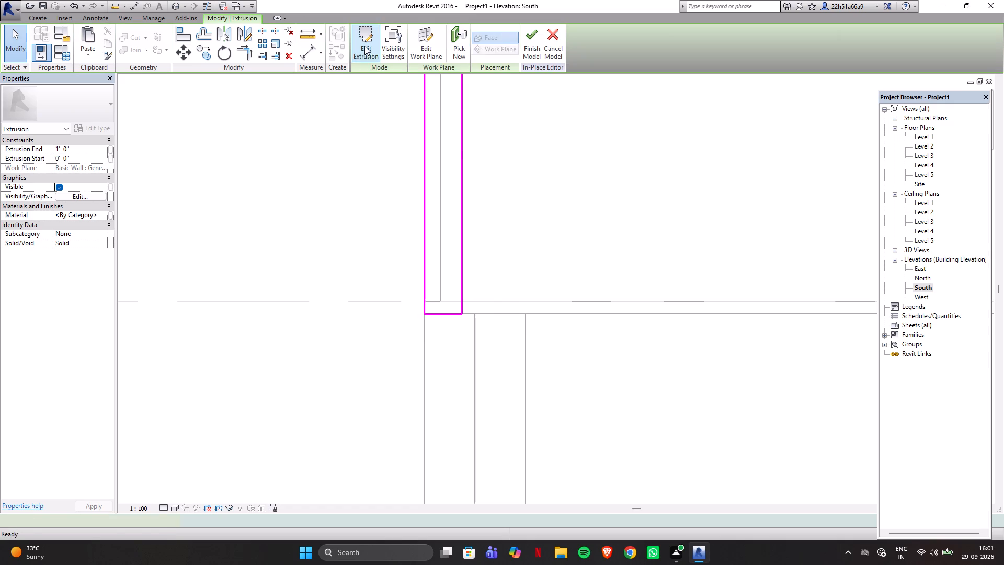
Examine the new vertical extrusion against the slab and upper walls at the building's southwest corner in the 3D view.
left_click(172, 6)
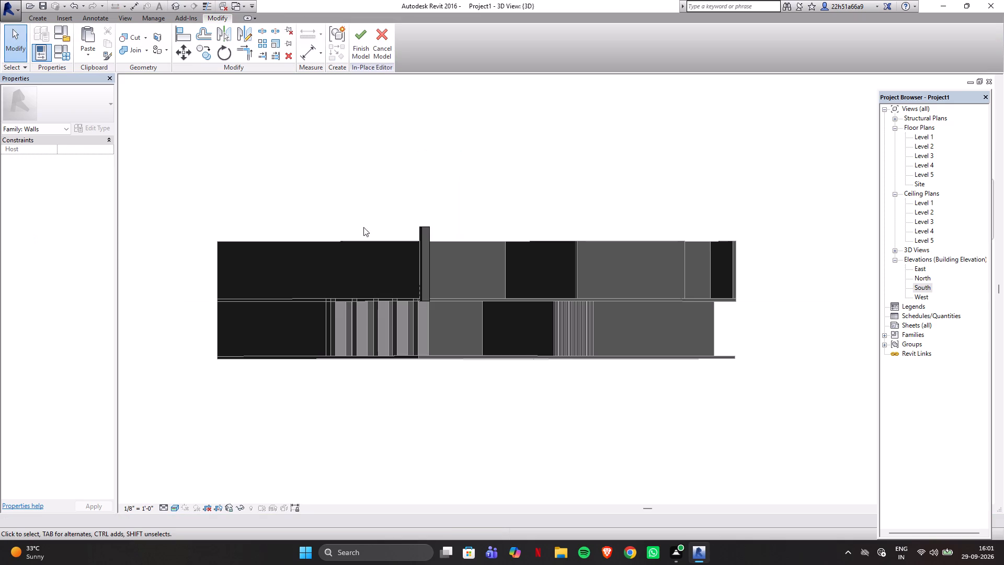
scroll(428, 306, "up", 5)
scroll(485, 288, "up", 2)
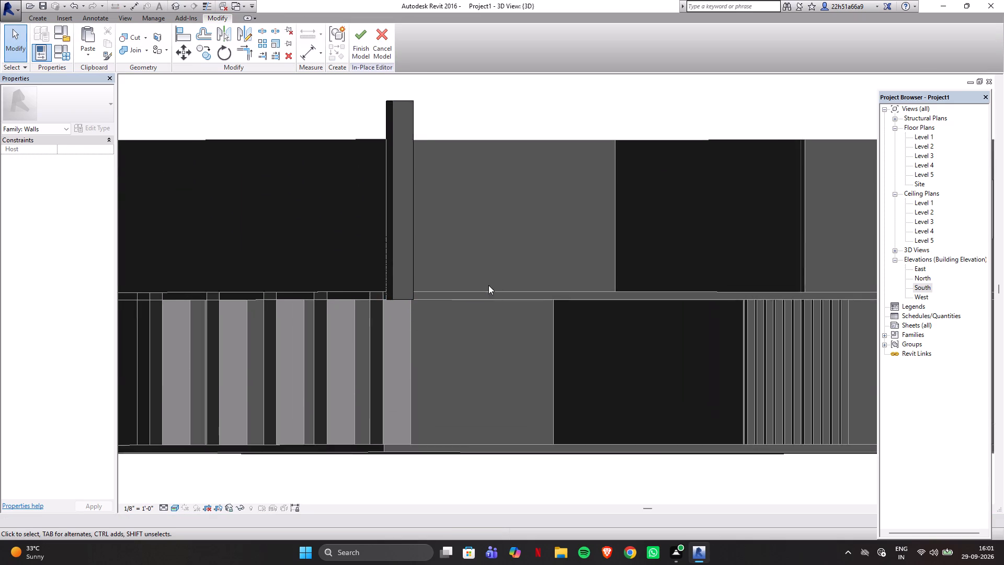
scroll(488, 285, "up", 1)
scroll(442, 277, "down", 3)
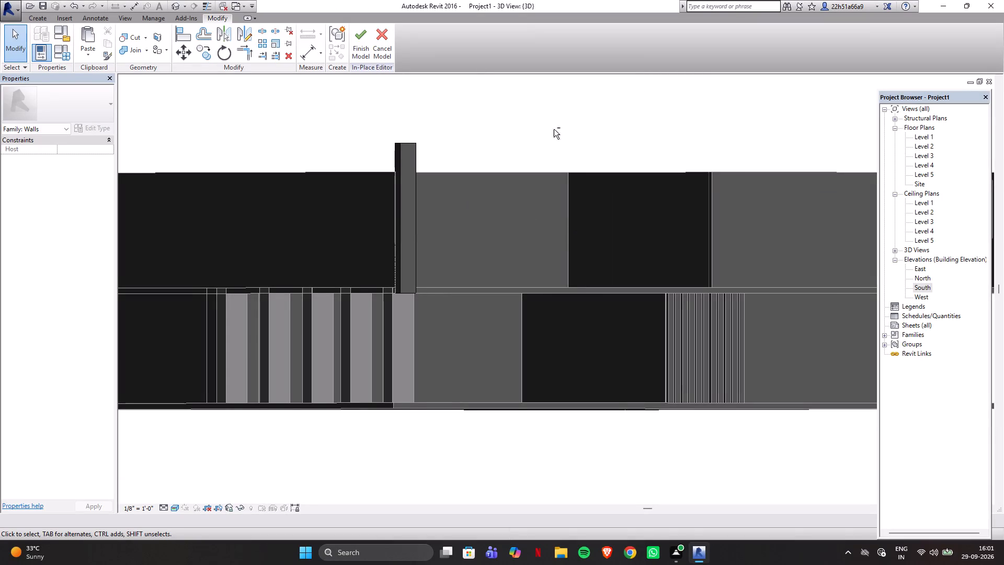
Check the vertical extrusion at the southwest corner from several angles and finish the in-place wall model.
middle_click_drag(554, 129, 671, 165, "shift")
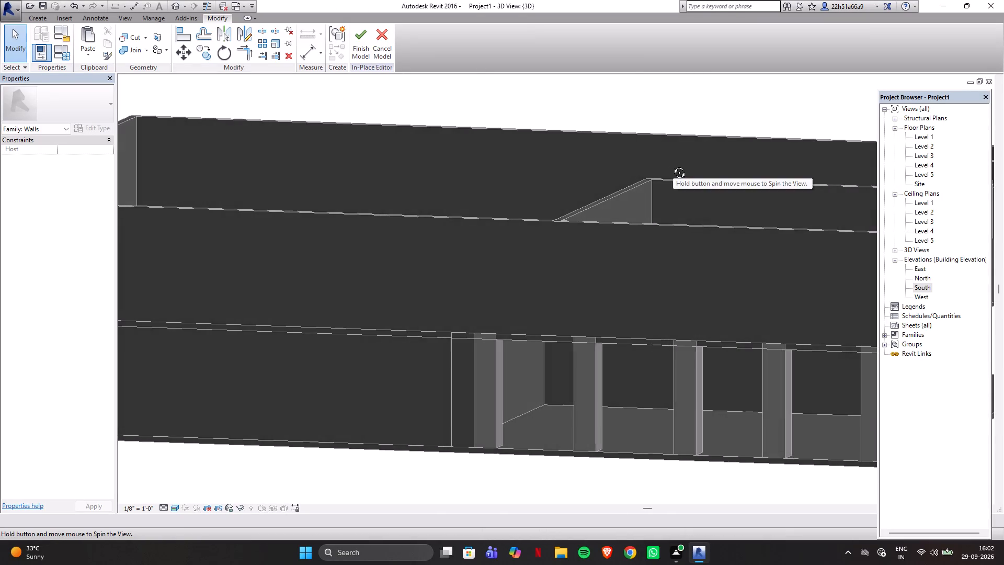
middle_click_drag(671, 165, 518, 213, "shift")
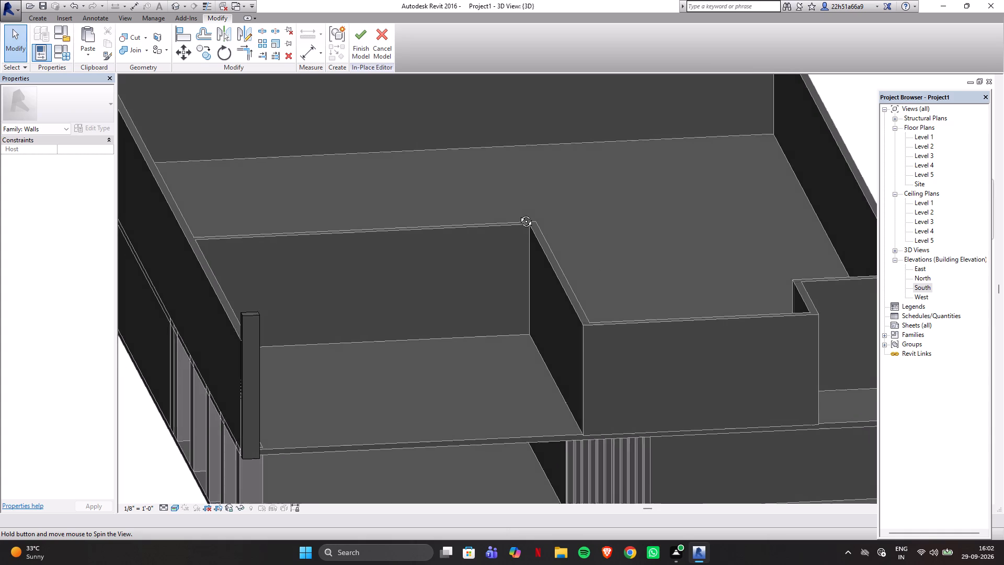
middle_click_drag(518, 213, 523, 213, "shift")
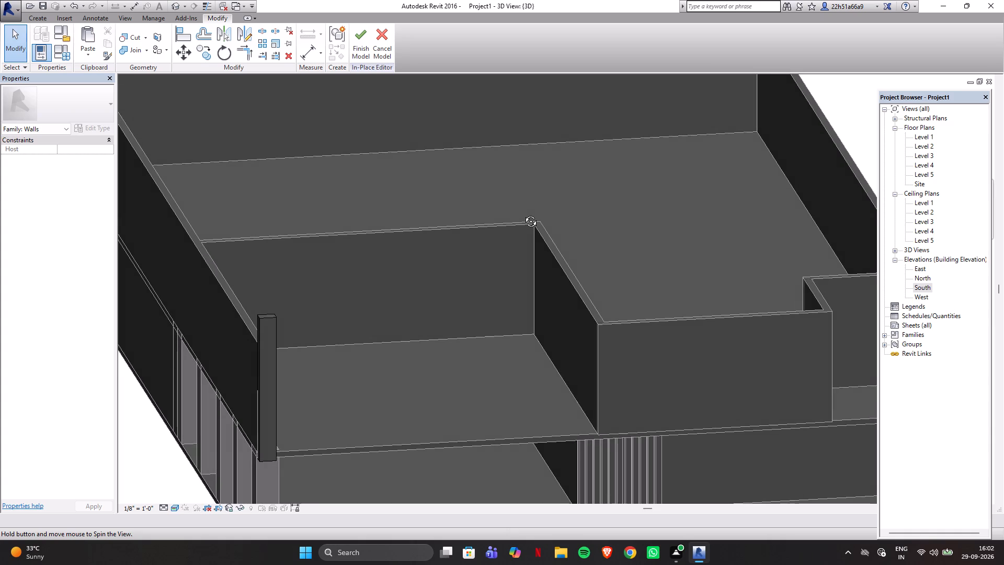
middle_click_drag(523, 213, 525, 213, "shift")
middle_click_drag(525, 213, 528, 213, "shift")
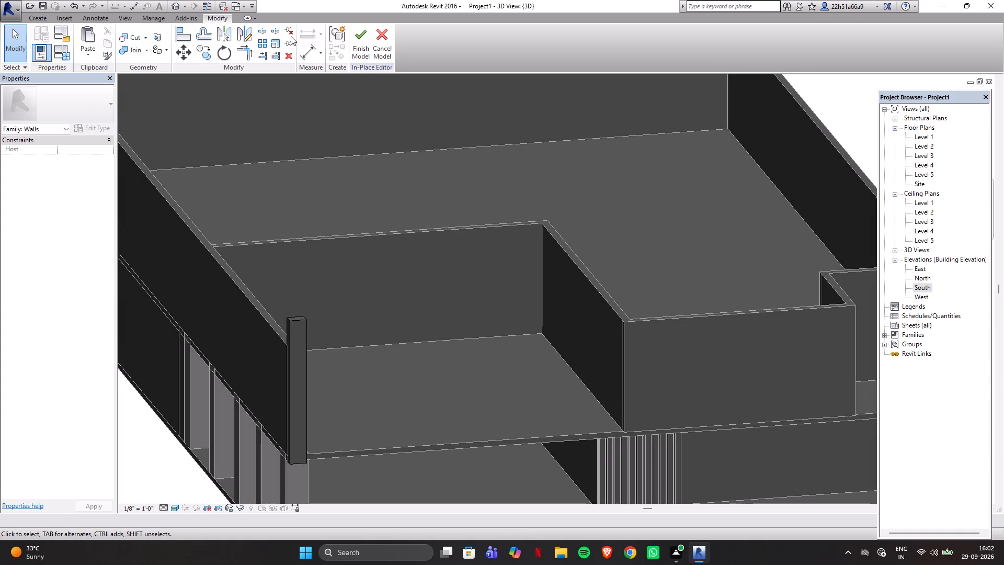
left_click(355, 40)
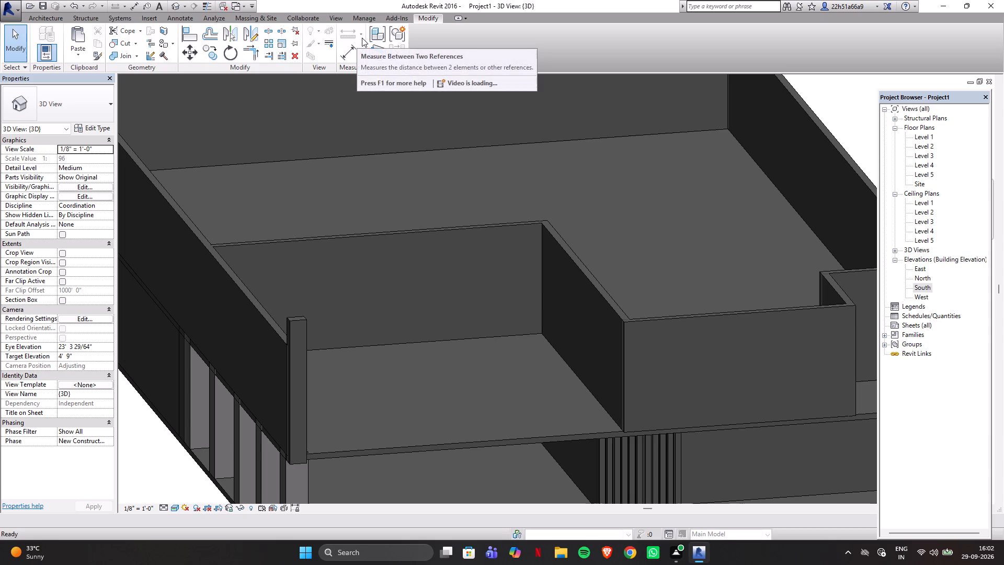
Open the Level 3 floor plan with the whole building outline in view.
double_click(927, 148)
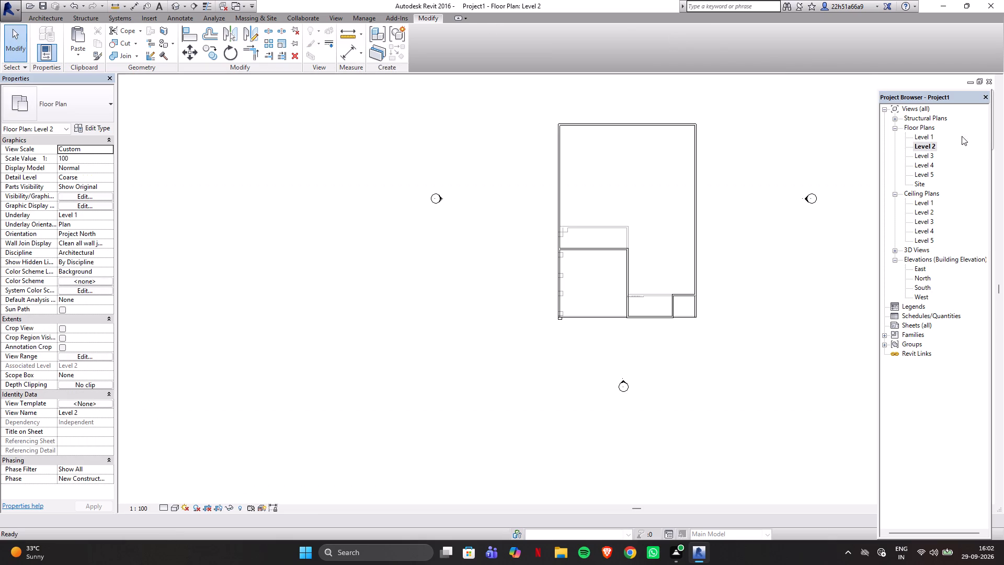
double_click(917, 155)
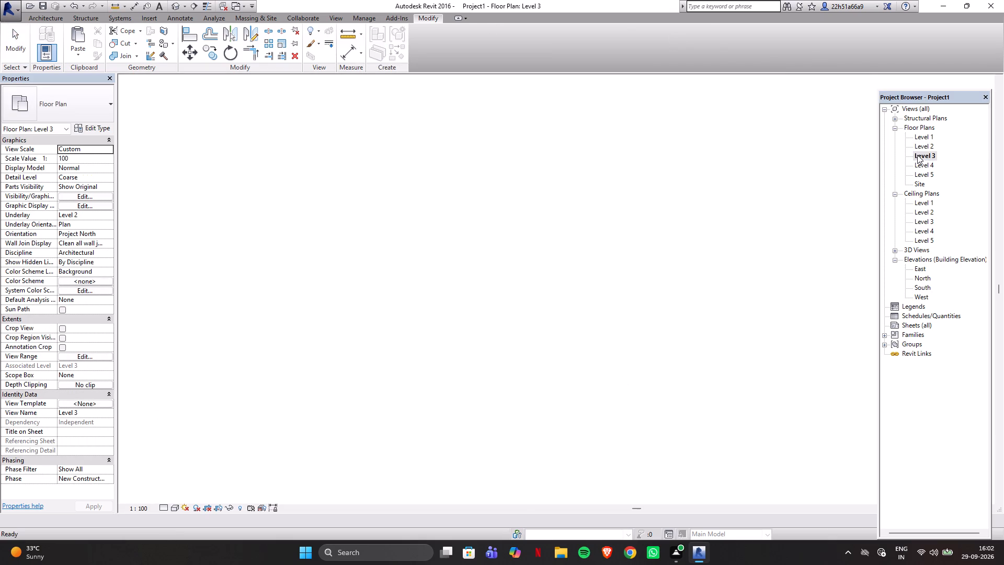
scroll(446, 73, "down", 3)
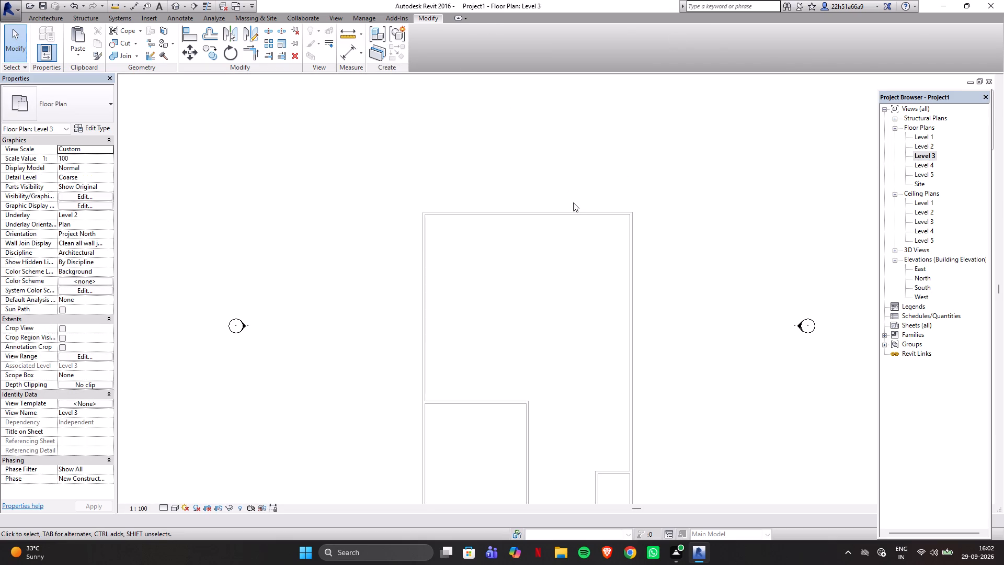
scroll(691, 174, "down", 4)
scroll(607, 347, "up", 2)
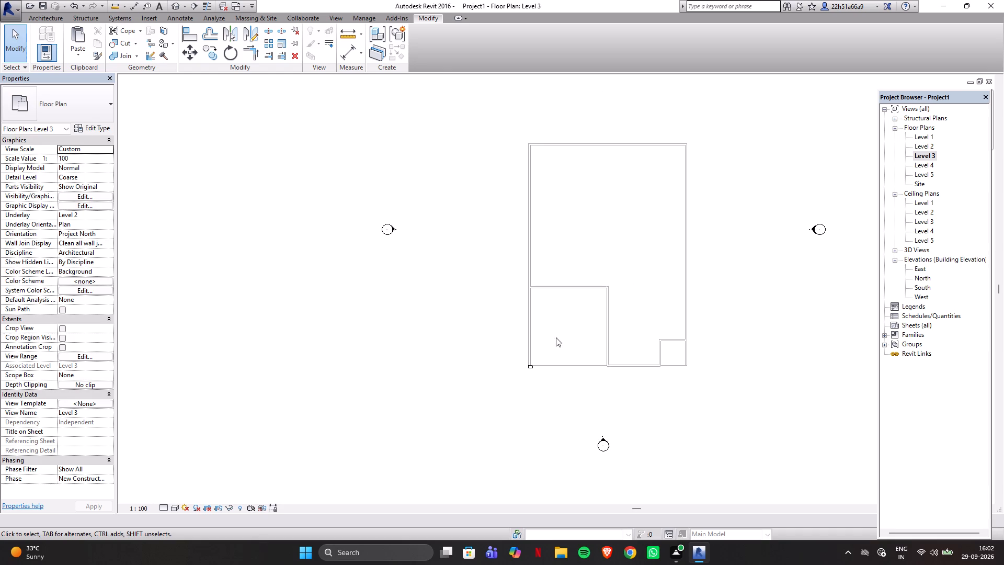
Create a Generic 150mm floor on Level 3 with a rectangular boundary from the outer northeast wall corner to the in-place extrusion's southwest corner.
left_click(37, 16)
left_click(238, 40)
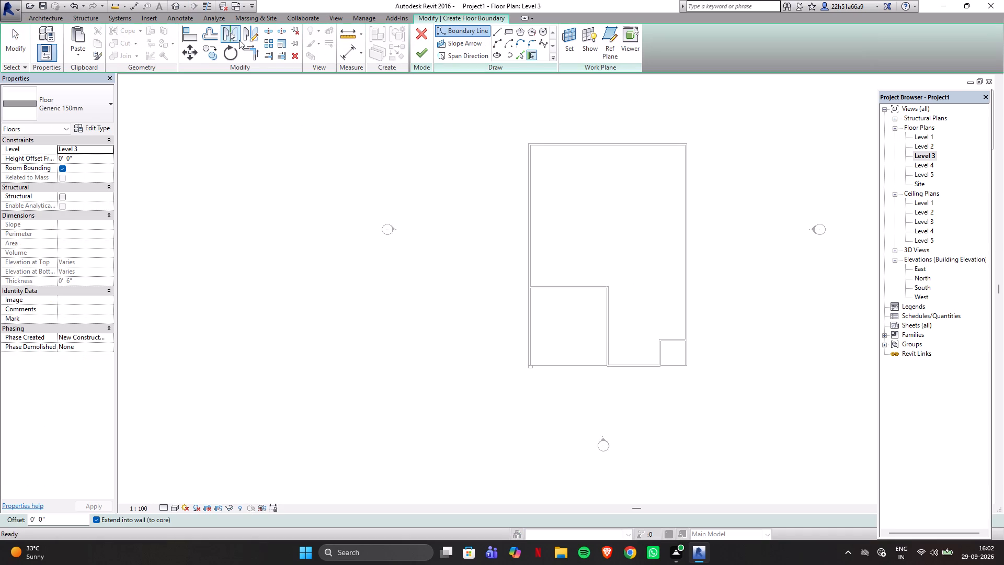
left_click(512, 33)
scroll(687, 144, "up", 3)
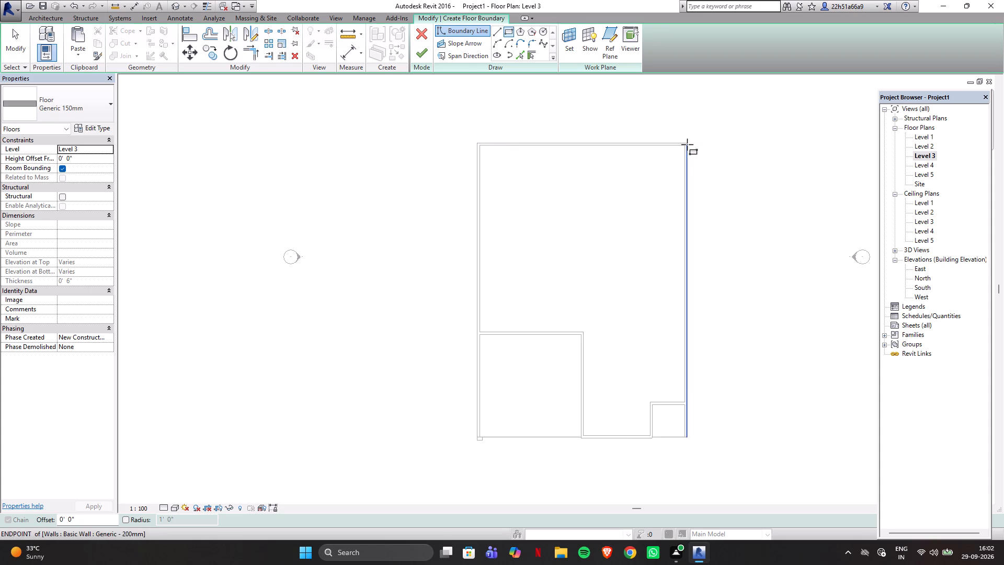
scroll(687, 144, "up", 3)
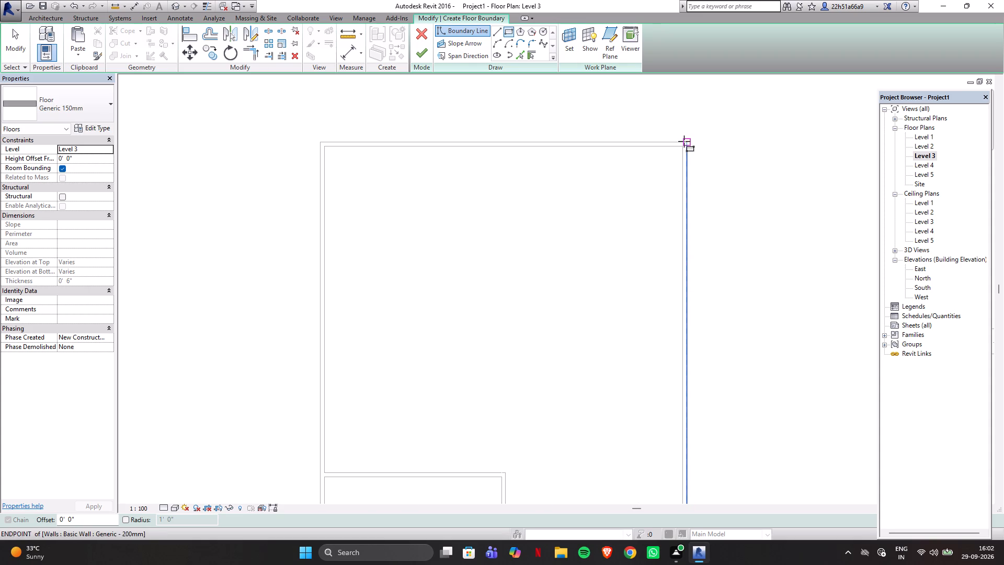
left_click(684, 142)
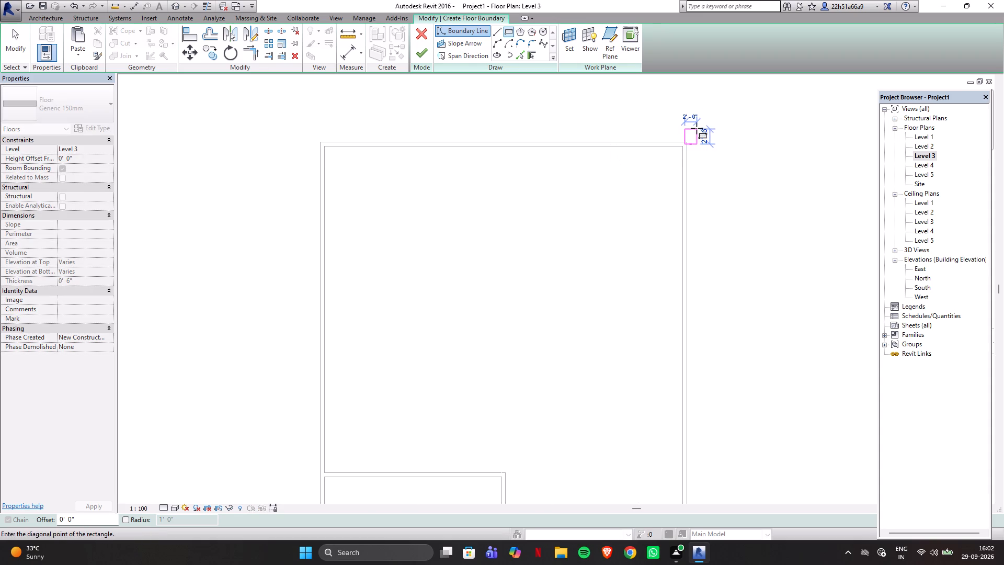
key("Escape")
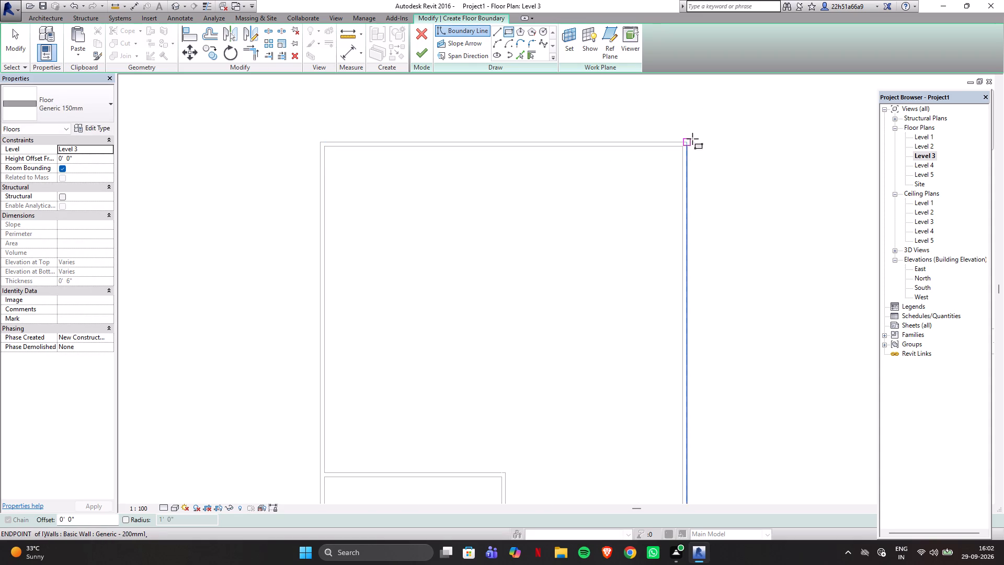
left_click(687, 141)
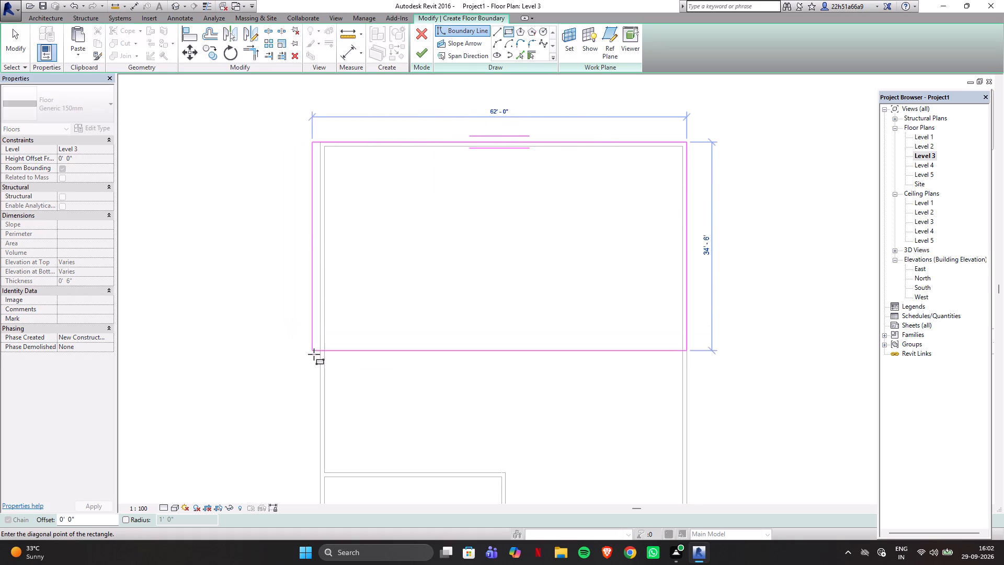
scroll(441, 298, "down", 3)
scroll(604, 194, "down", 4)
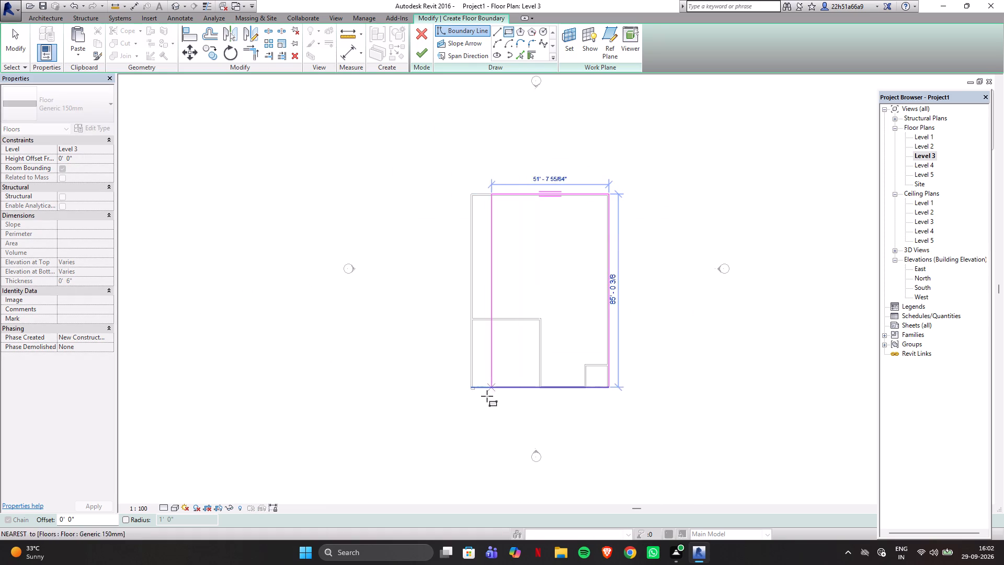
scroll(467, 397, "up", 8)
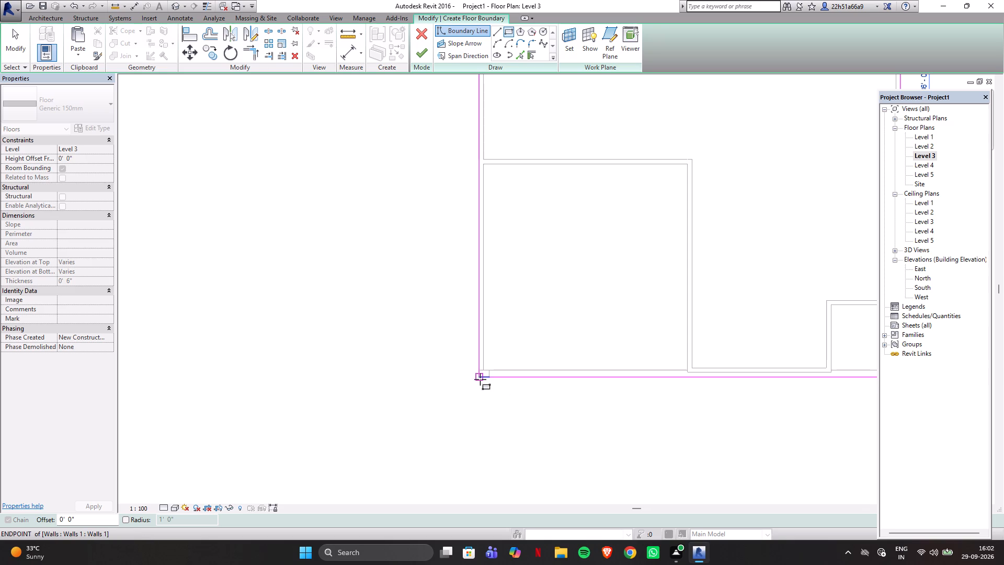
left_click(476, 378)
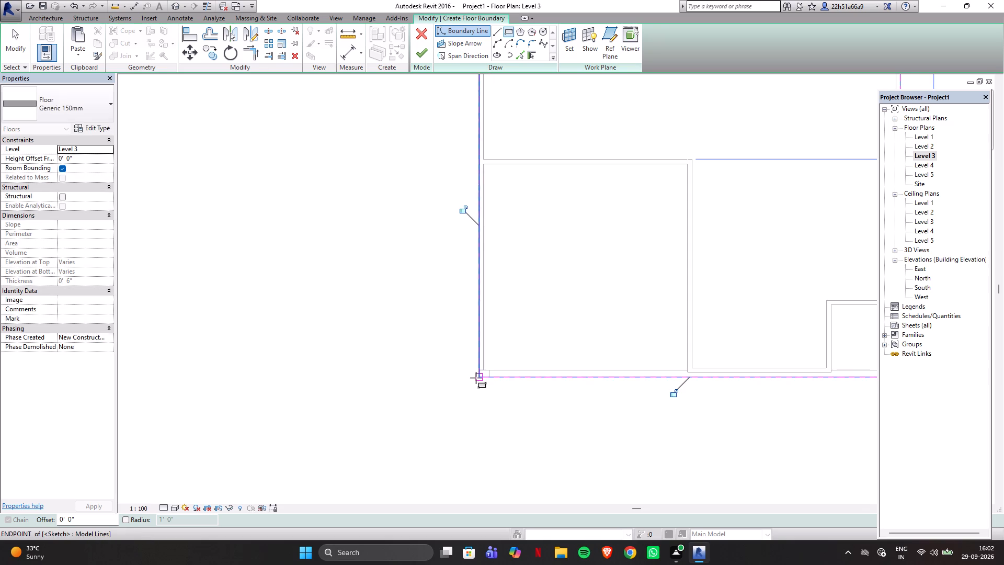
left_click(421, 51)
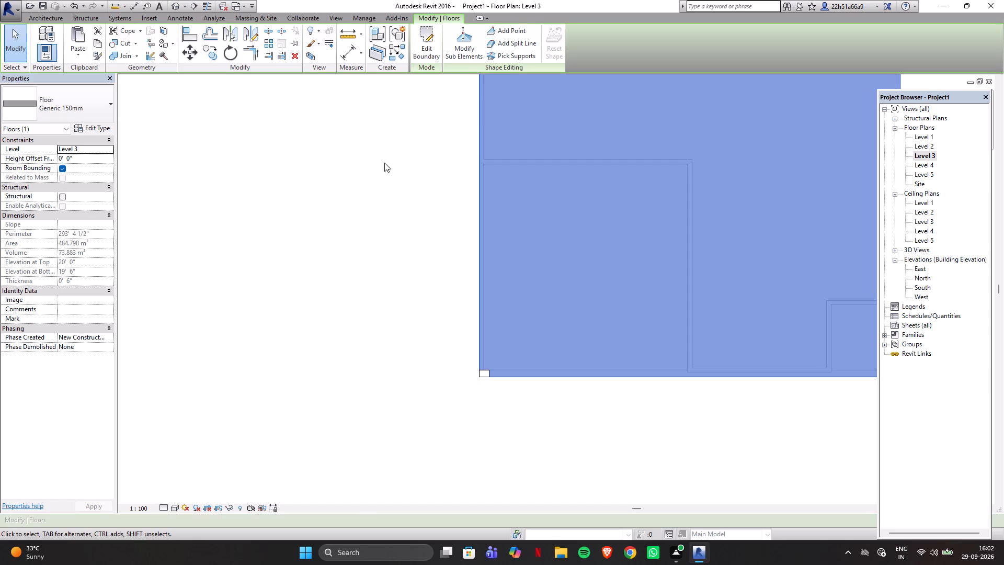
Examine the new Level 3 slab in the 3D view against the upper walls, the corner extrusion and the south and west facades.
scroll(260, 315, "down", 4)
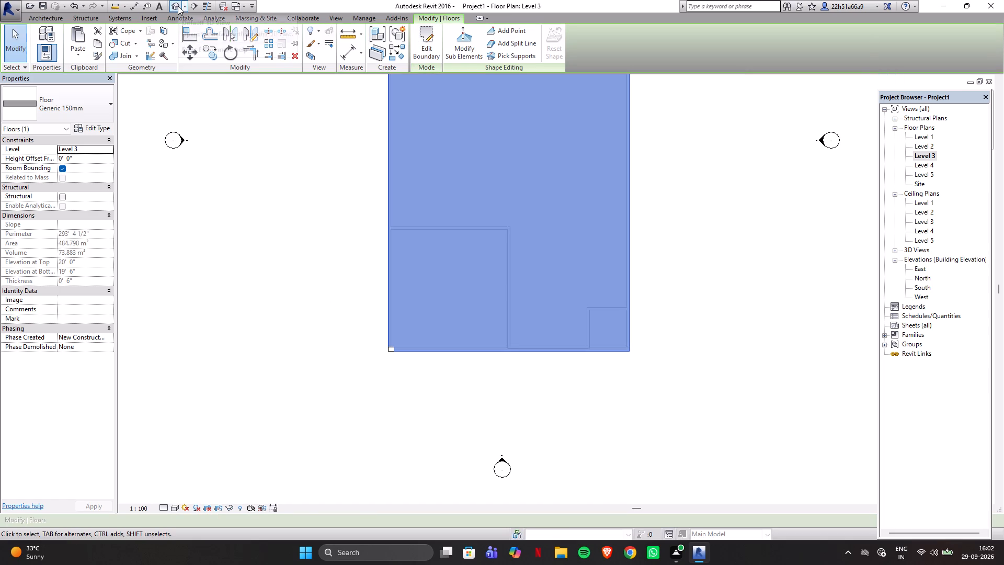
left_click(178, 6)
scroll(486, 226, "down", 3)
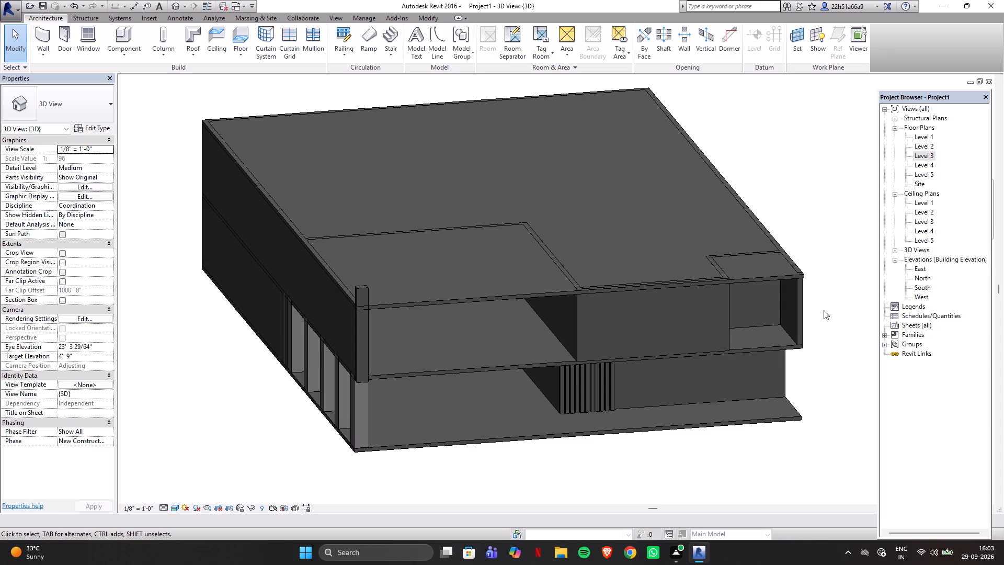
middle_click_drag(824, 310, 792, 208, "shift")
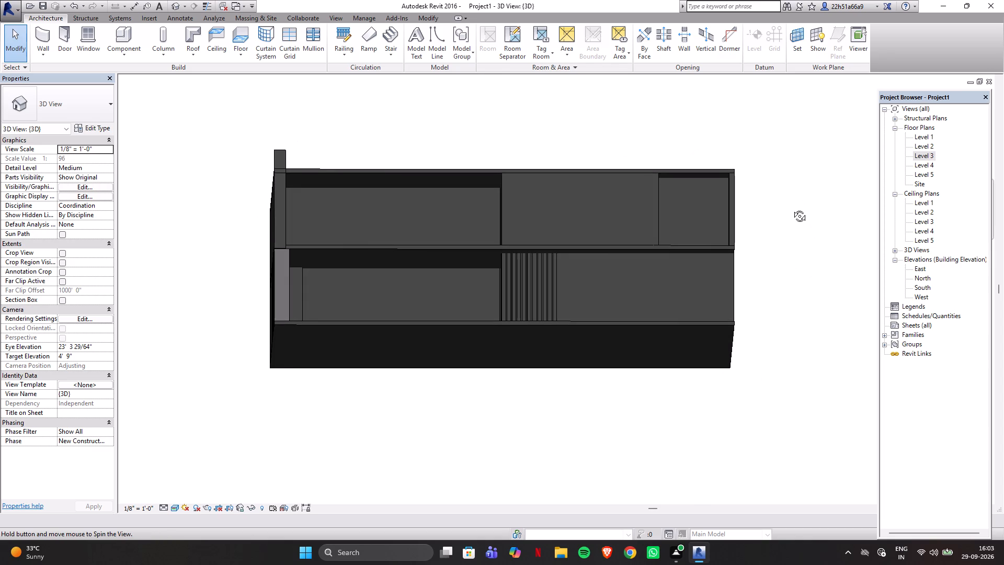
middle_click_drag(792, 208, 831, 240, "shift")
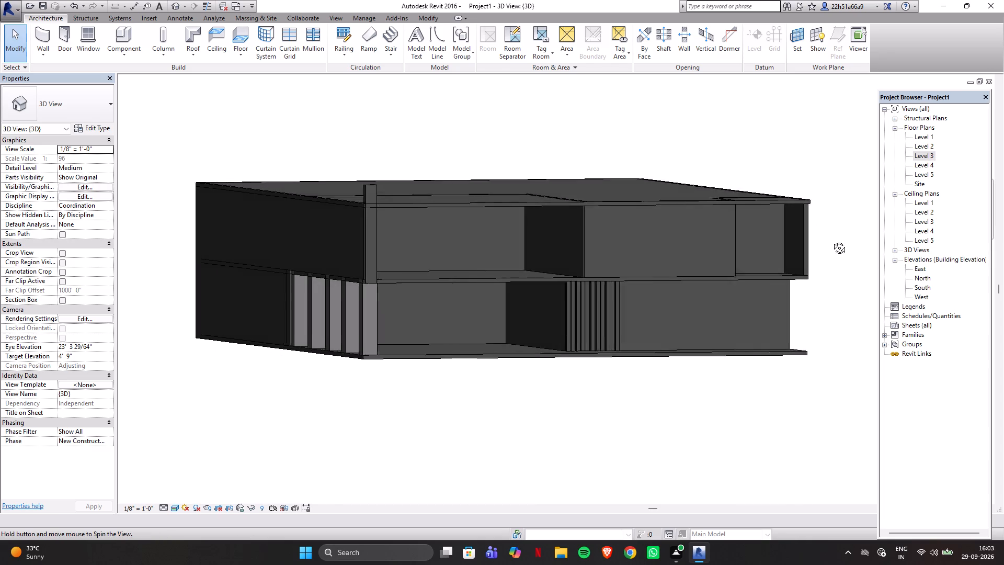
middle_click_drag(831, 240, 918, 289, "shift")
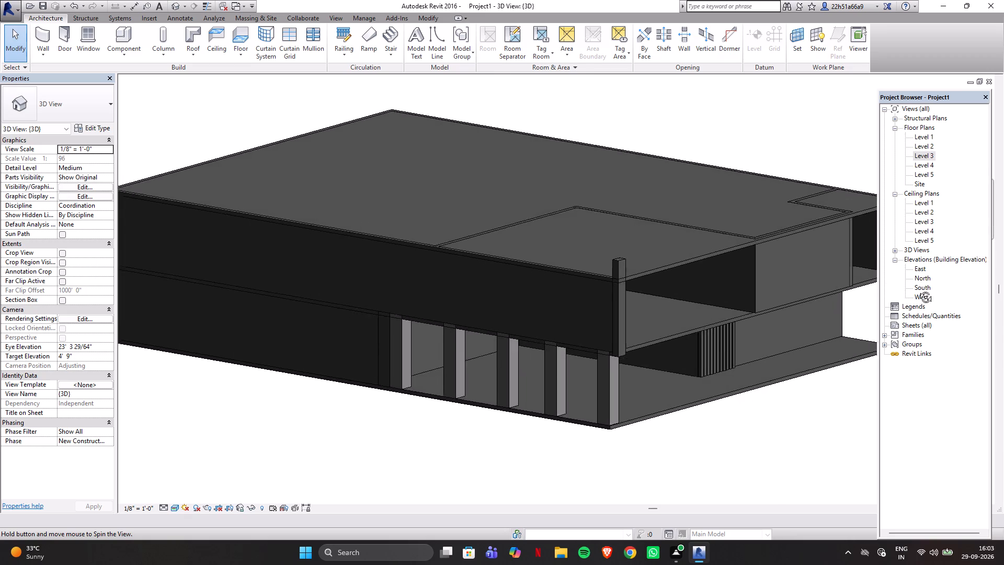
middle_click_drag(918, 289, 942, 293, "shift")
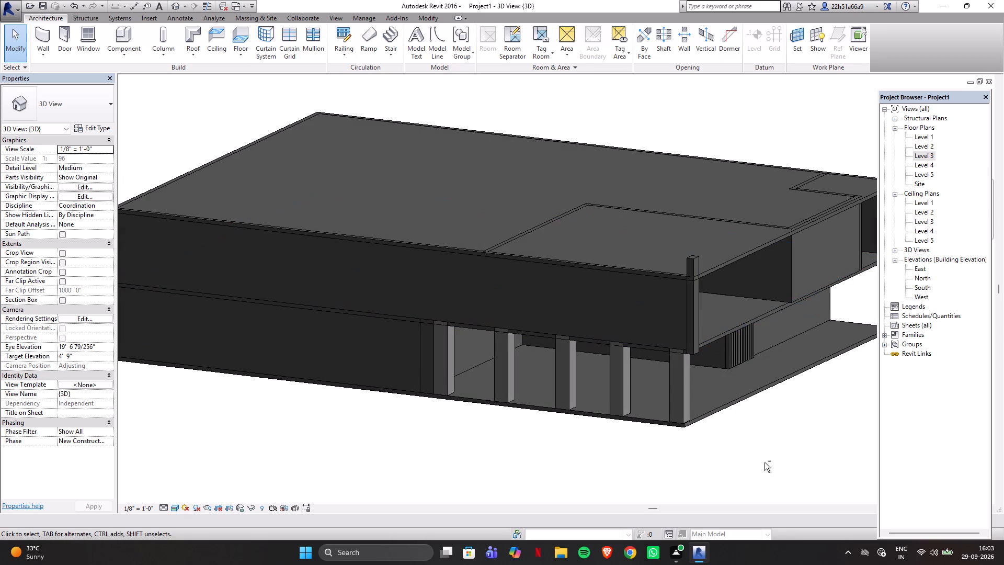
middle_click_drag(765, 462, 814, 461, "shift")
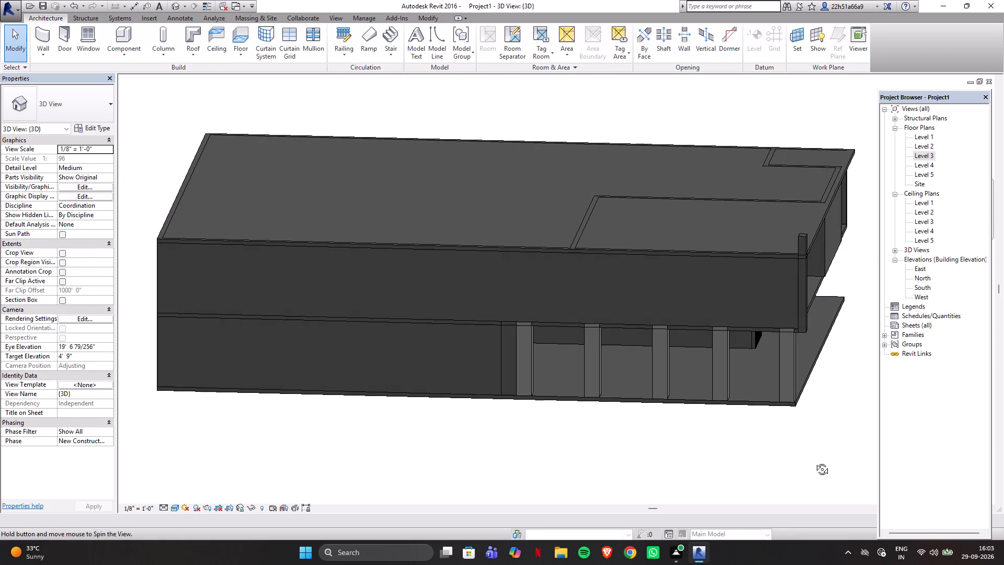
middle_click_drag(814, 461, 836, 415, "shift")
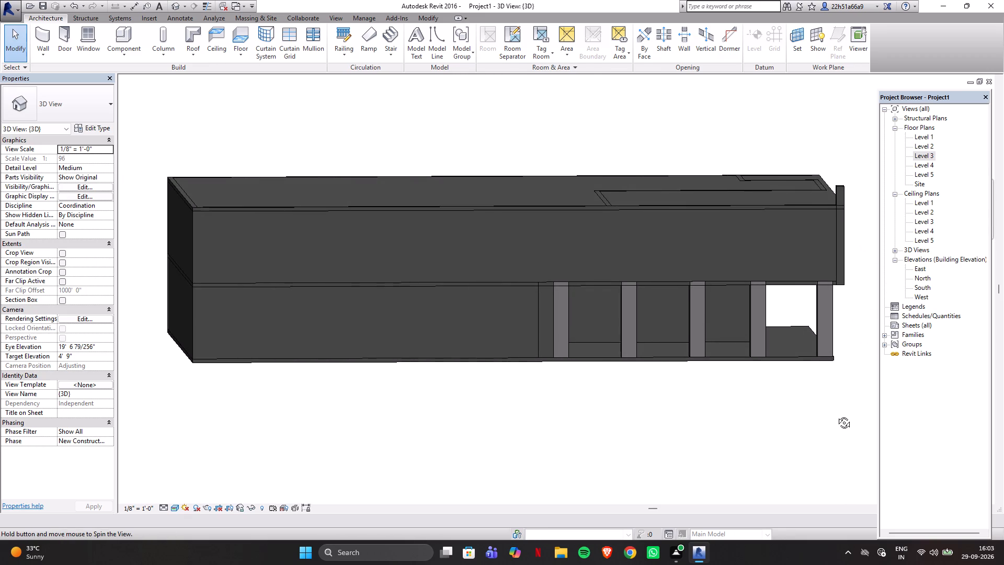
middle_click_drag(836, 415, 610, 430, "shift")
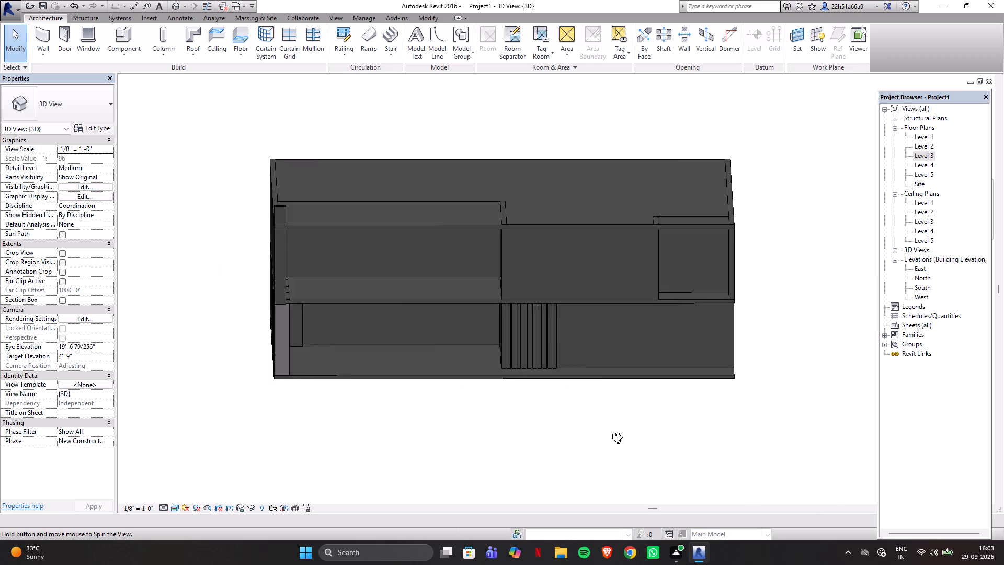
middle_click_drag(610, 430, 580, 502, "shift")
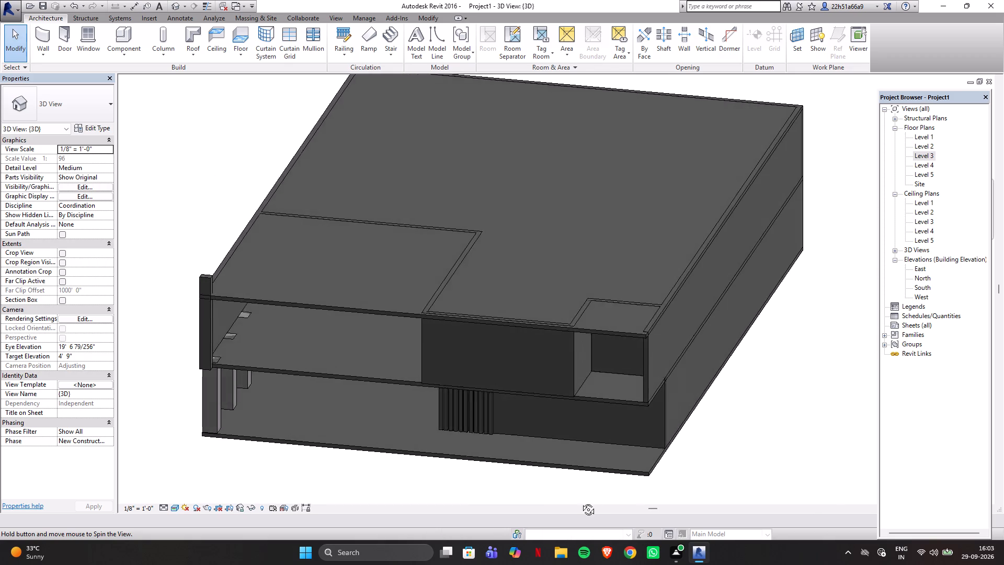
middle_click_drag(580, 502, 586, 533, "shift")
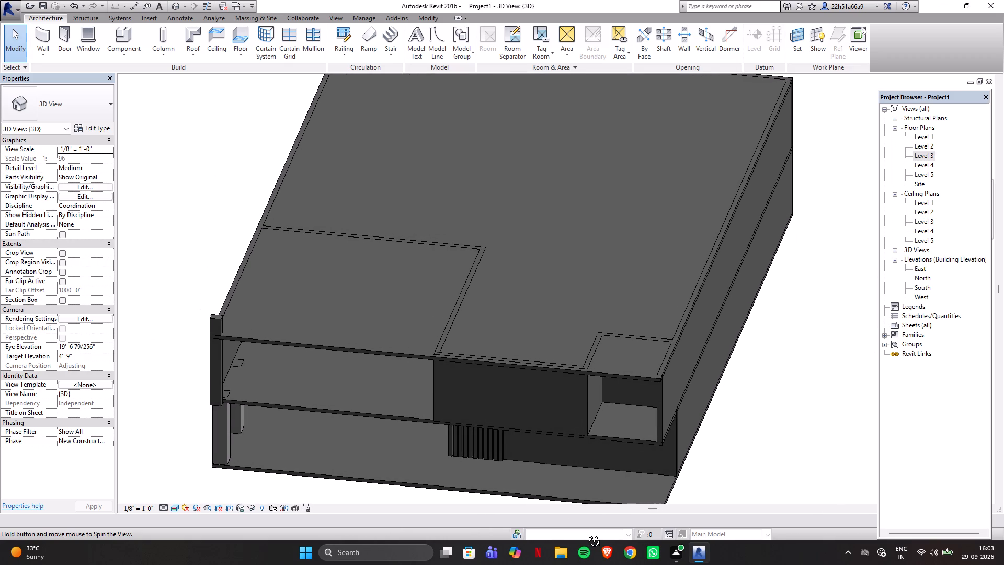
middle_click_drag(586, 533, 608, 526, "shift")
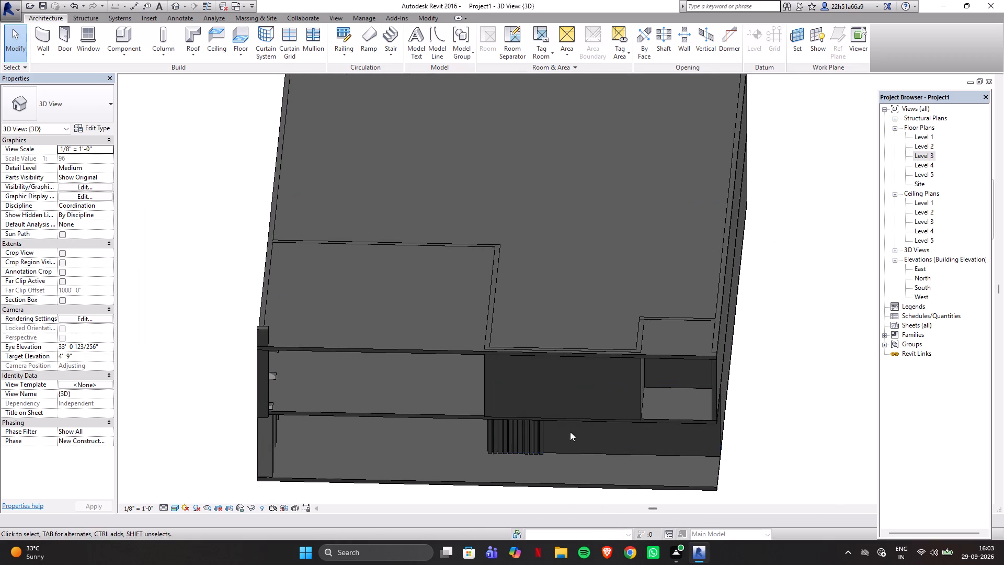
Edit the Level 3 floor boundary in plan, moving its south edge about 1' north behind the southwest corner extrusion, and finish the sketch.
double_click(655, 349)
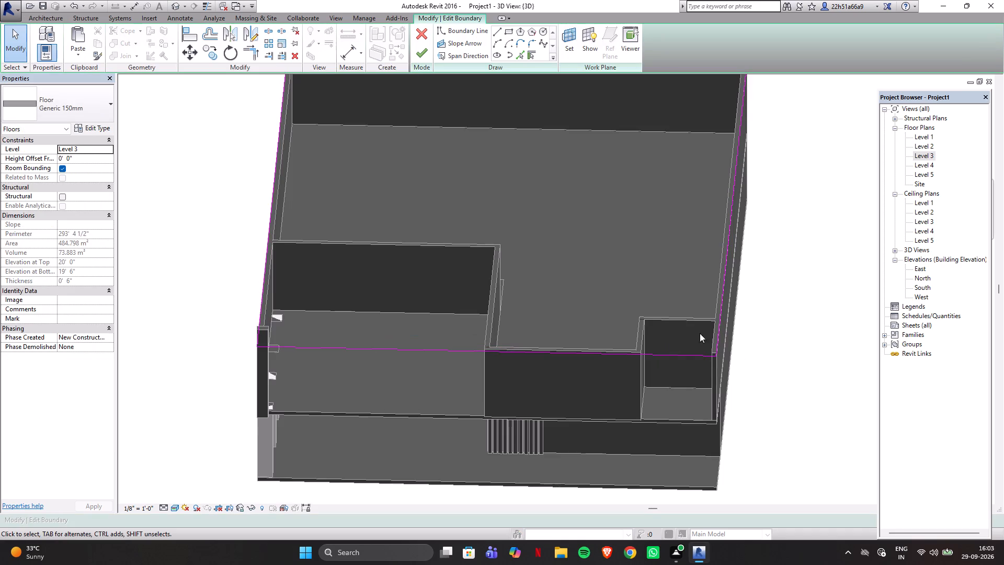
double_click(922, 157)
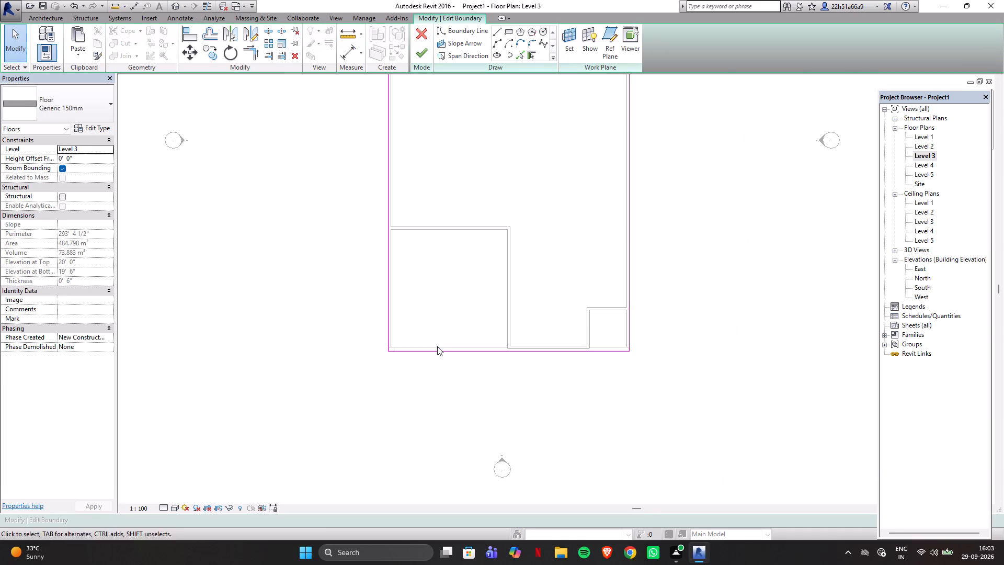
scroll(440, 355, "up", 4)
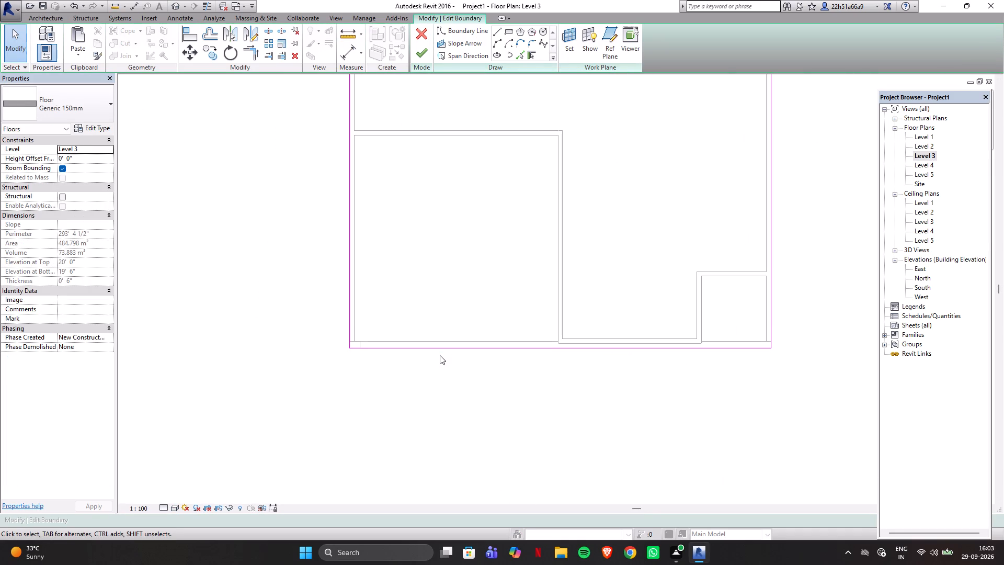
key("Up")
key("Up")
key("Up")
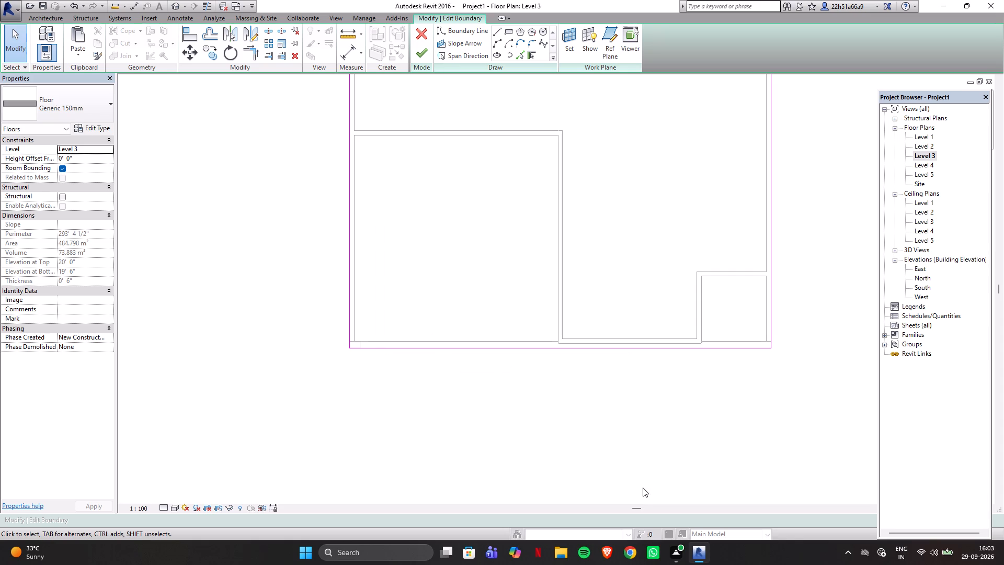
double_click(383, 347)
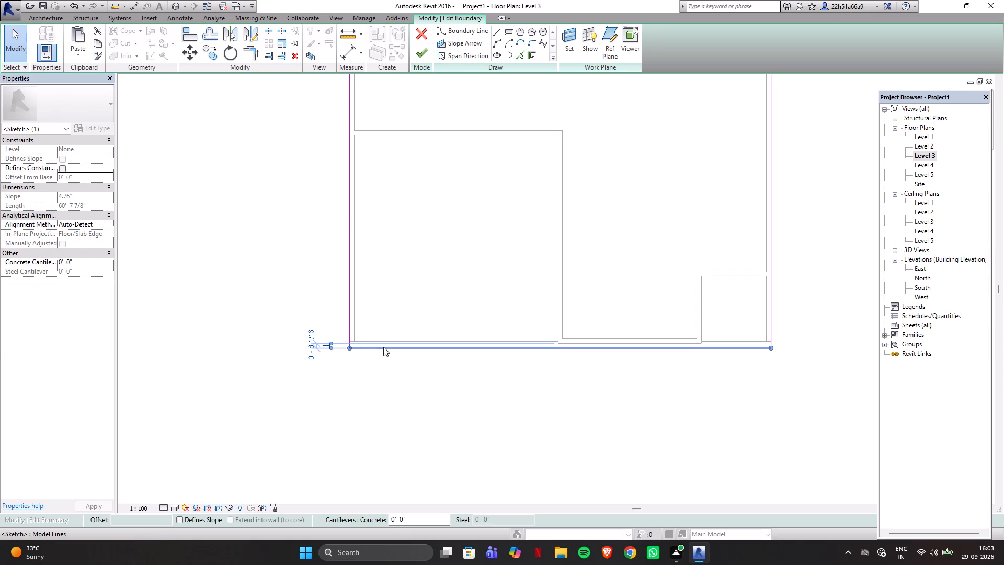
key("Up")
key("Up")
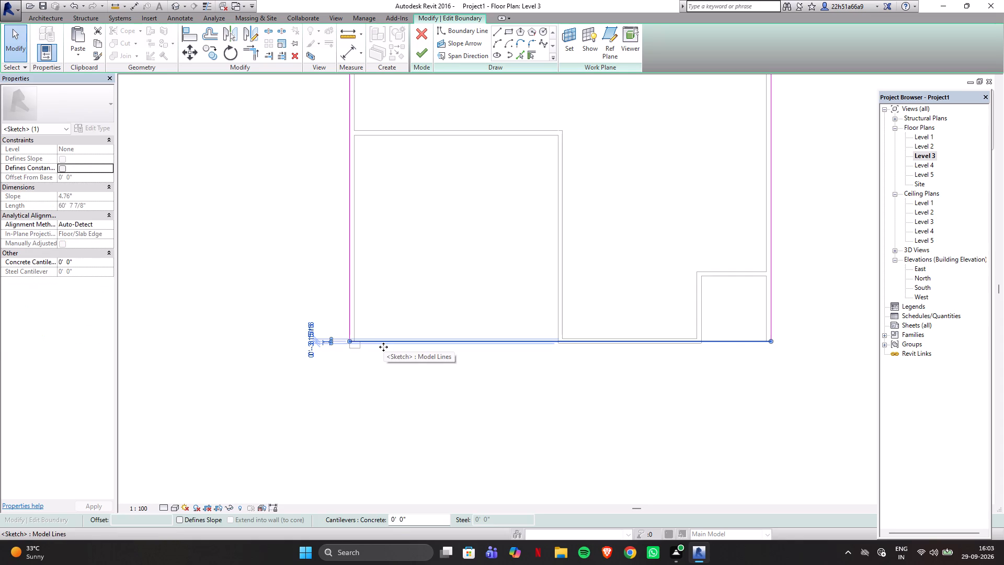
left_click(426, 55)
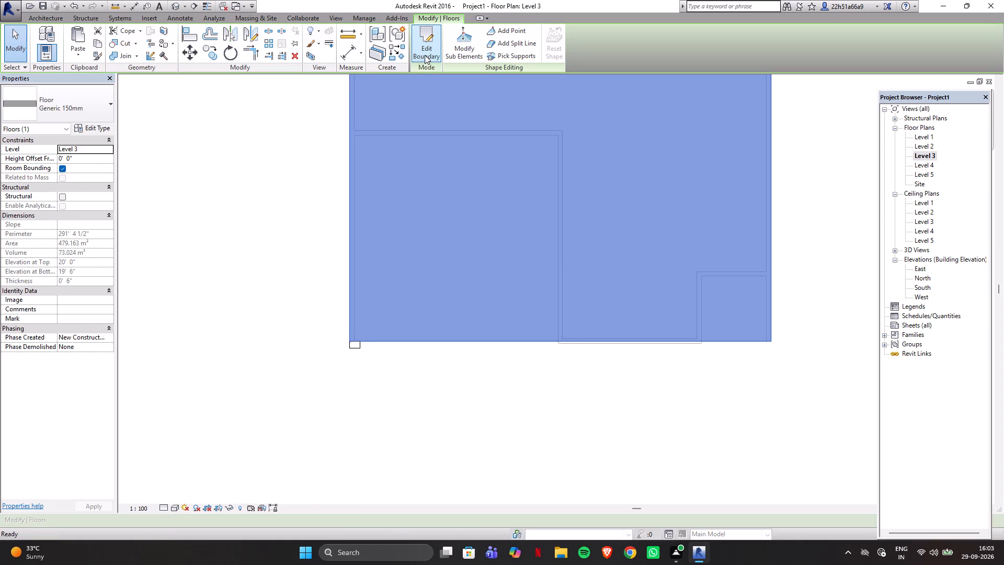
Check the trimmed Level 3 slab edge in the 3D view against the corner extrusion and the south facade.
left_click(172, 5)
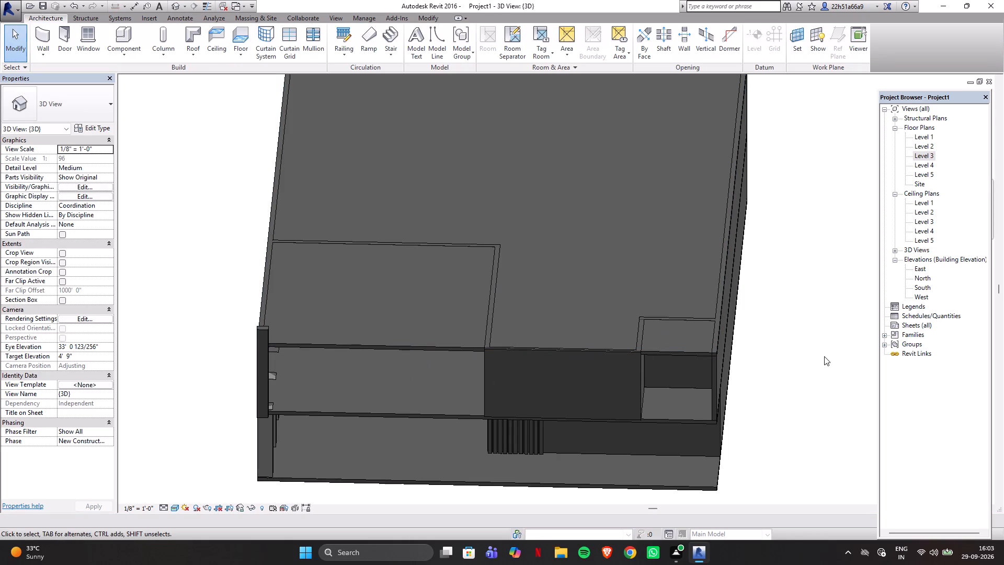
middle_click_drag(833, 354, 895, 385, "shift")
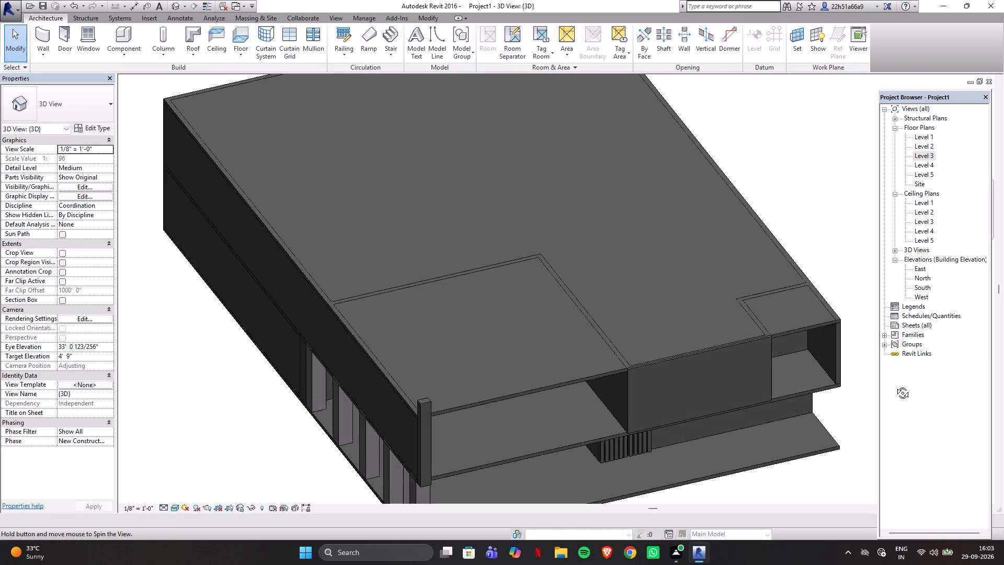
middle_click_drag(895, 385, 869, 317, "shift")
middle_click_drag(868, 303, 853, 282, "shift")
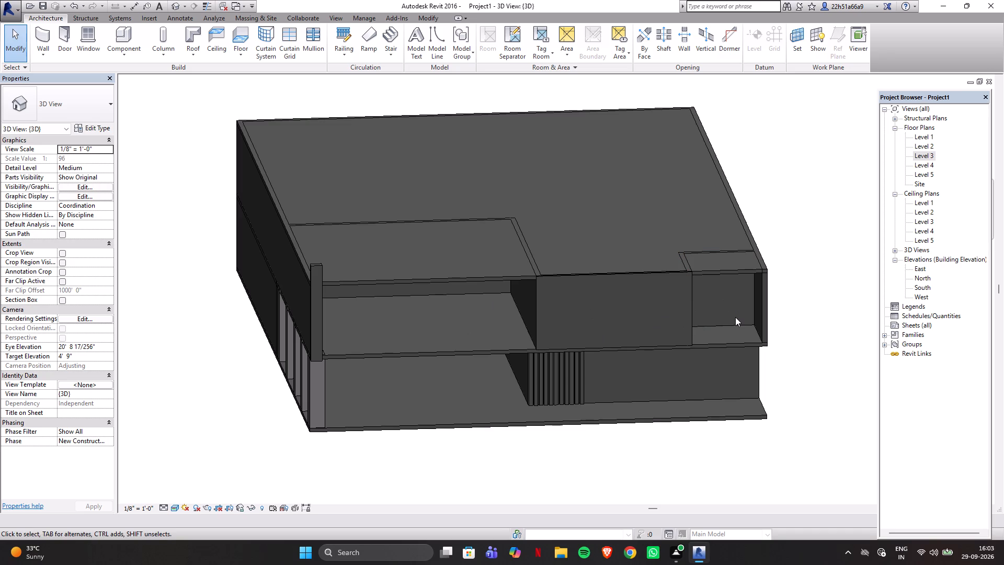
scroll(598, 218, "down", 2)
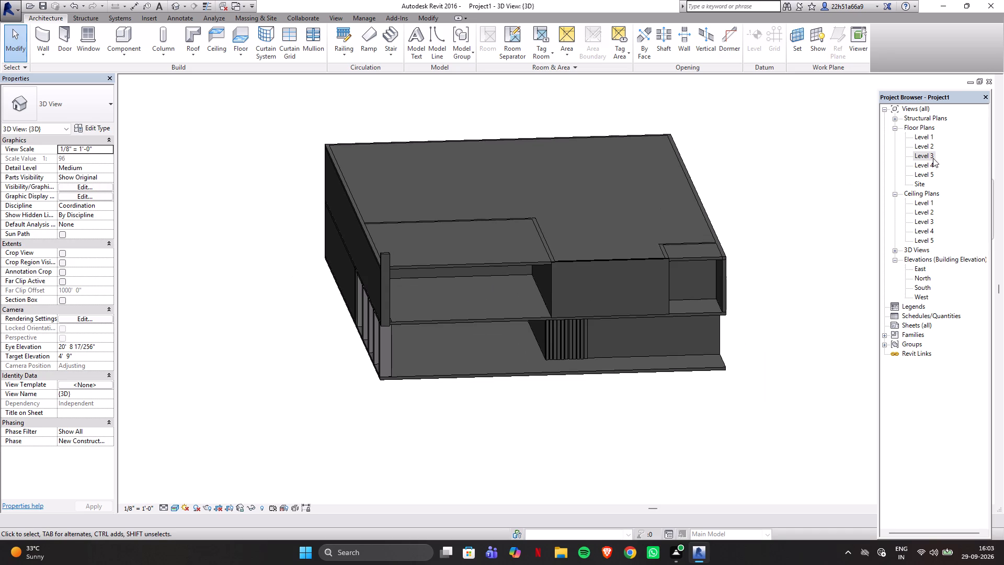
Start a new in-place model in the Walls category from the South elevation, keeping the default name.
double_click(924, 289)
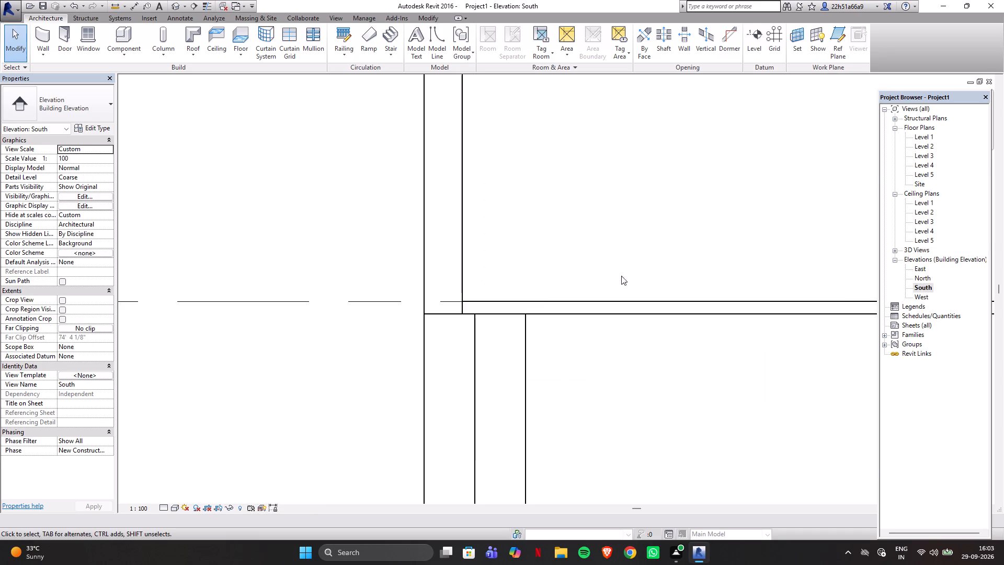
scroll(495, 331, "down", 8)
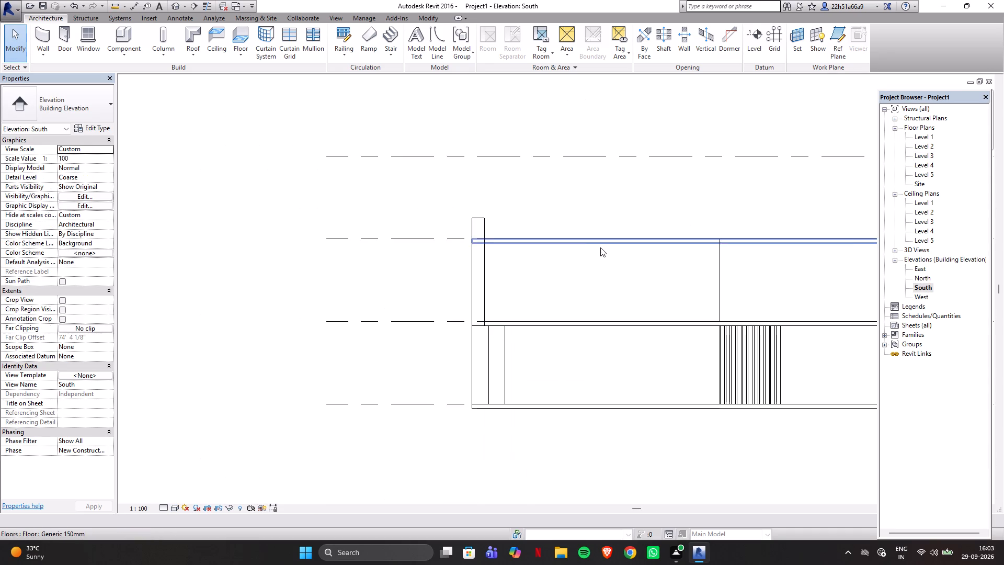
scroll(600, 247, "down", 2)
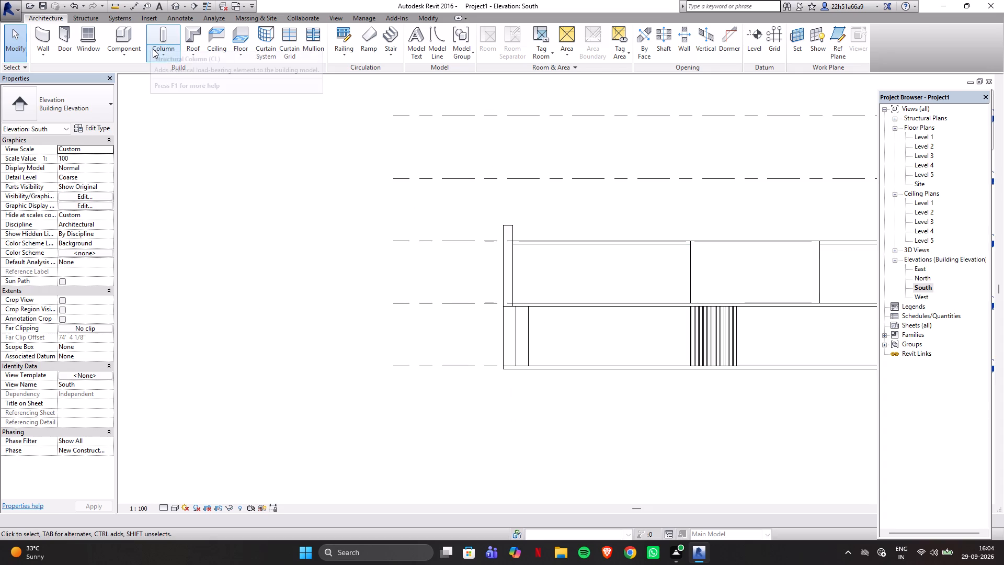
left_click(134, 56)
left_click(138, 103)
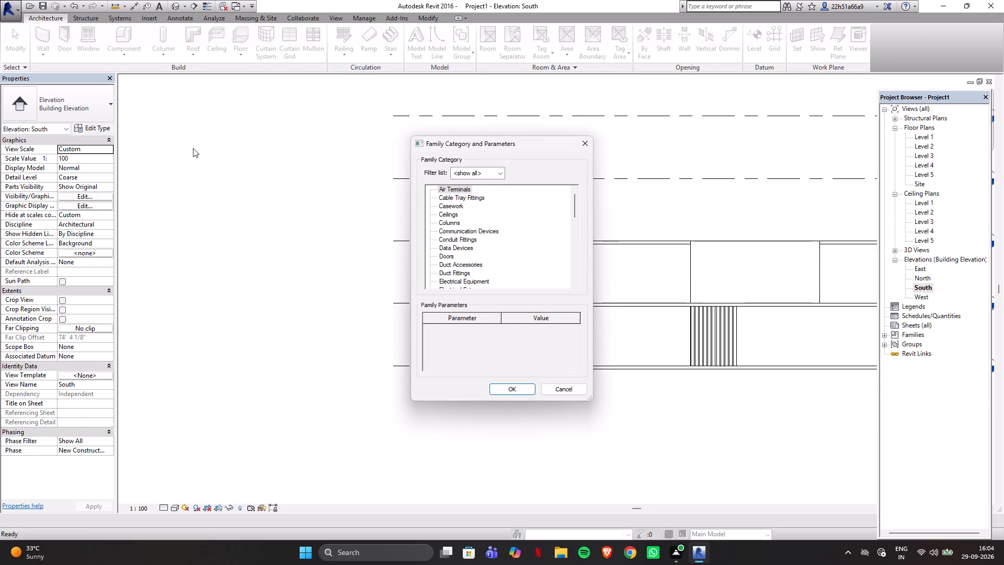
scroll(490, 230, "down", 14)
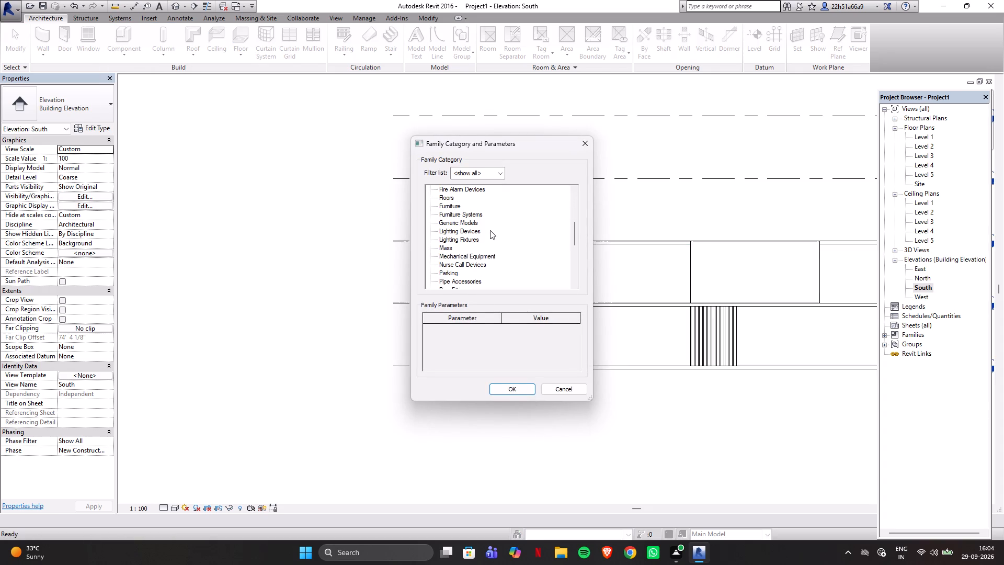
scroll(487, 235, "down", 20)
scroll(487, 235, "down", 2)
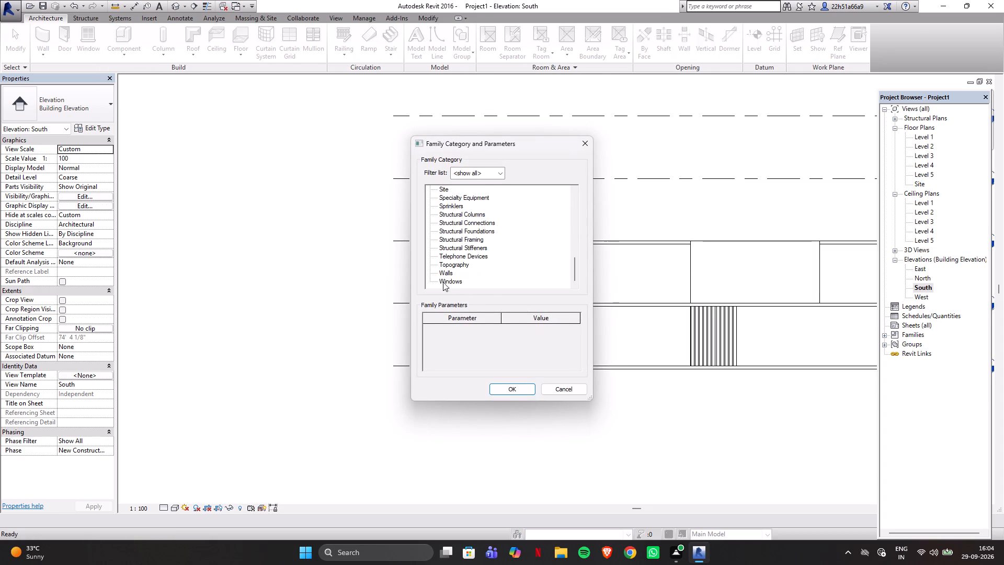
left_click(446, 274)
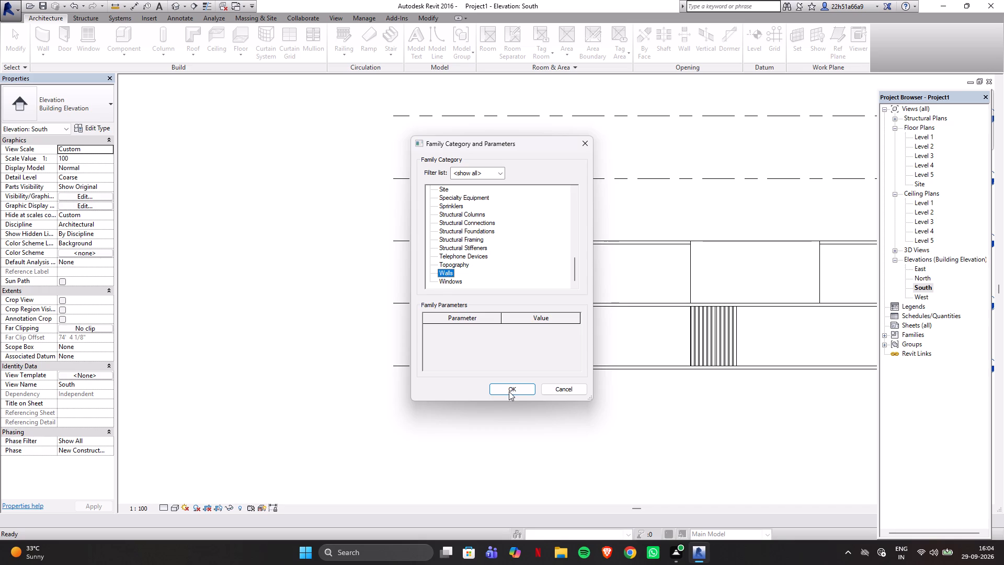
left_click(509, 391)
left_click(492, 291)
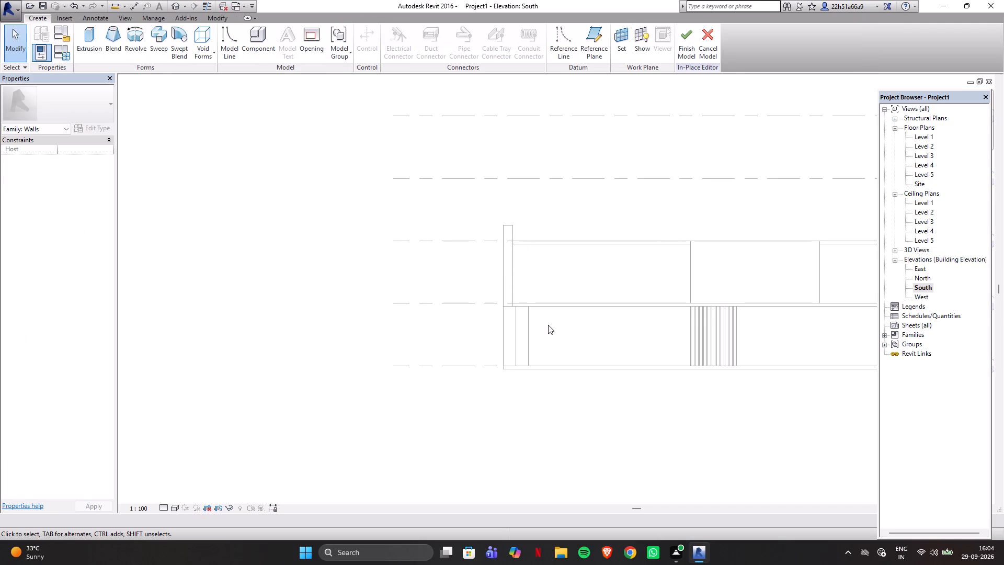
Start an extrusion on the Level 2 west wall's south end face, sketching a vertical line about 2' up the corner extrusion's inner edge.
left_click(105, 28)
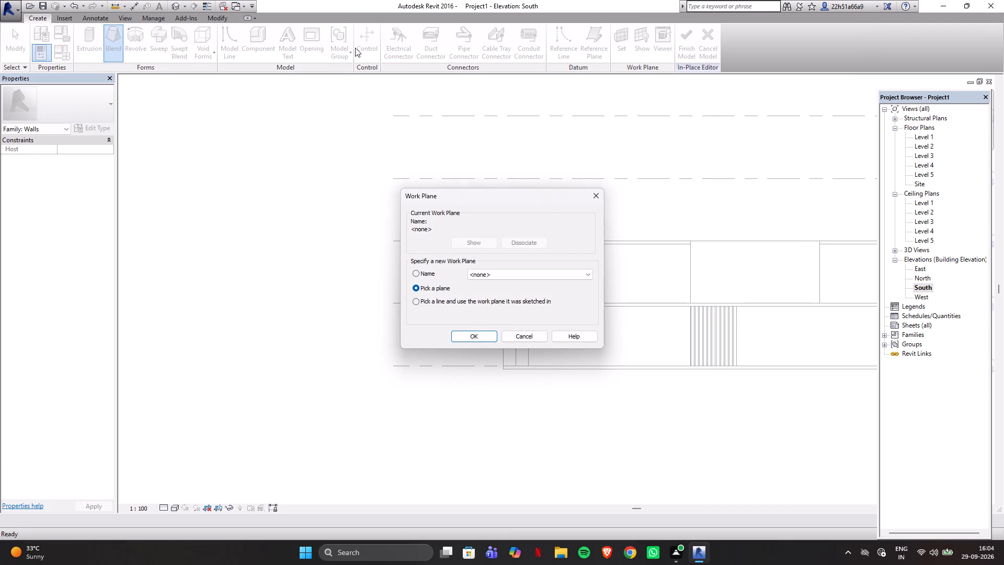
left_click(594, 196)
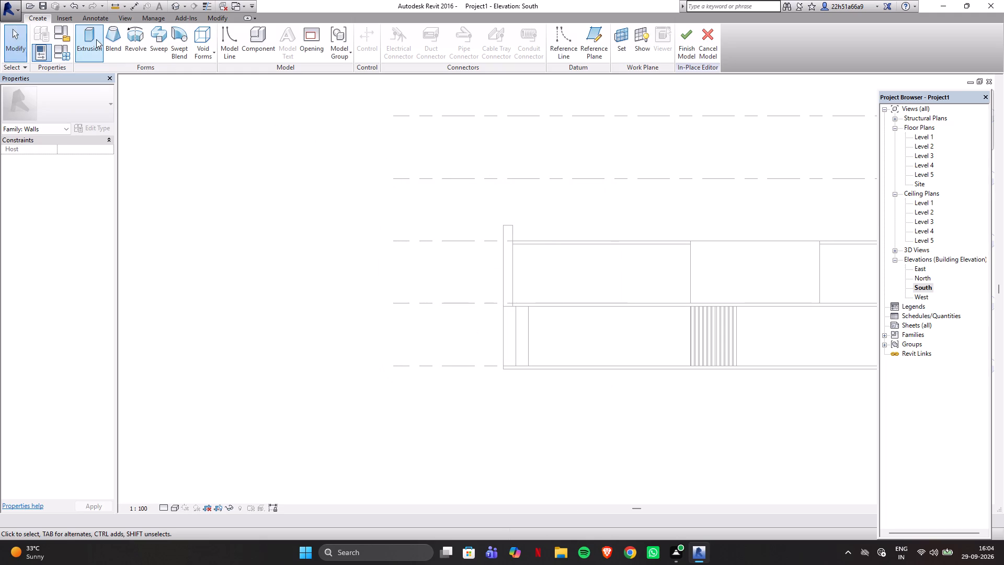
left_click(96, 38)
left_click(479, 336)
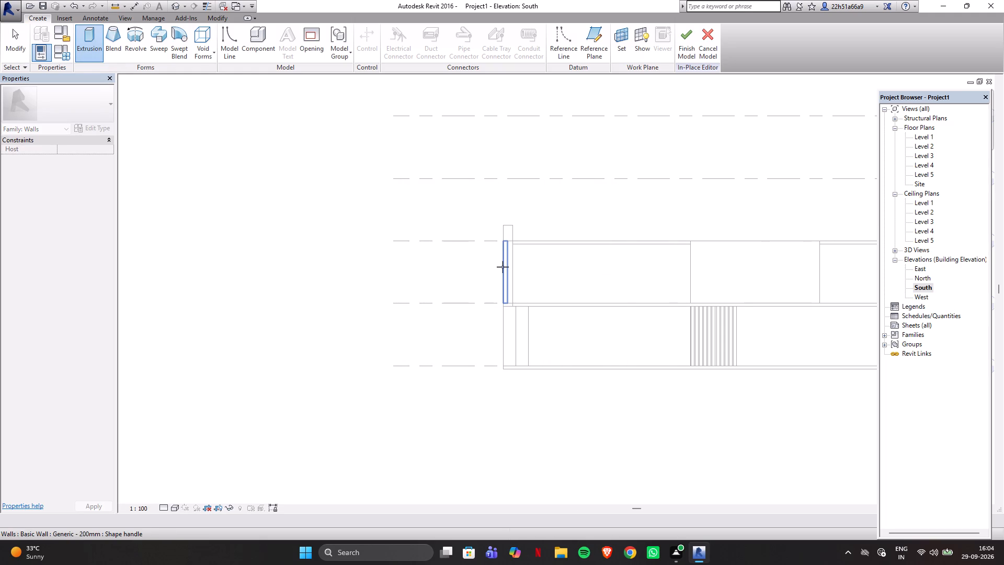
left_click(503, 267)
scroll(524, 309, "up", 4)
scroll(412, 198, "down", 2)
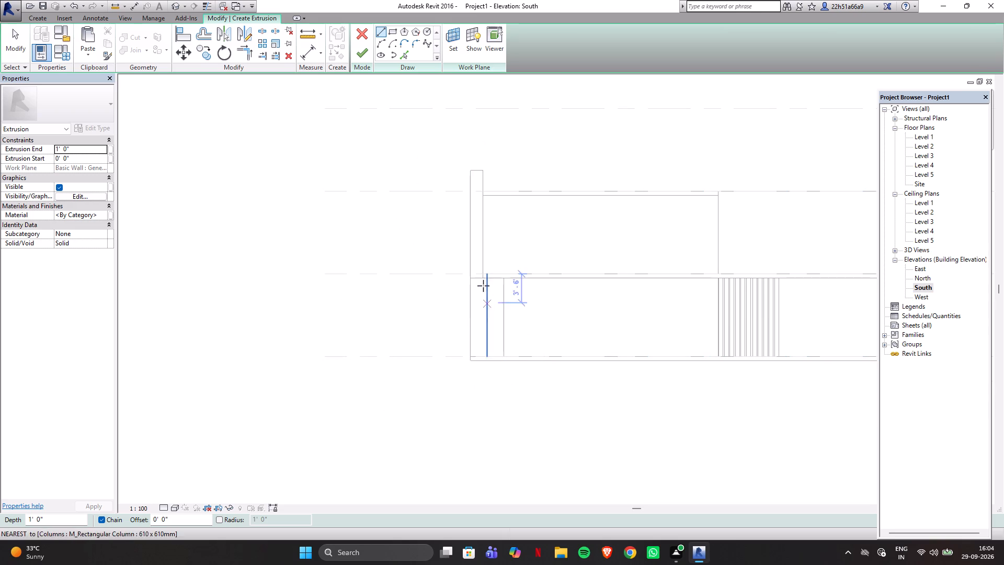
scroll(457, 273, "up", 4)
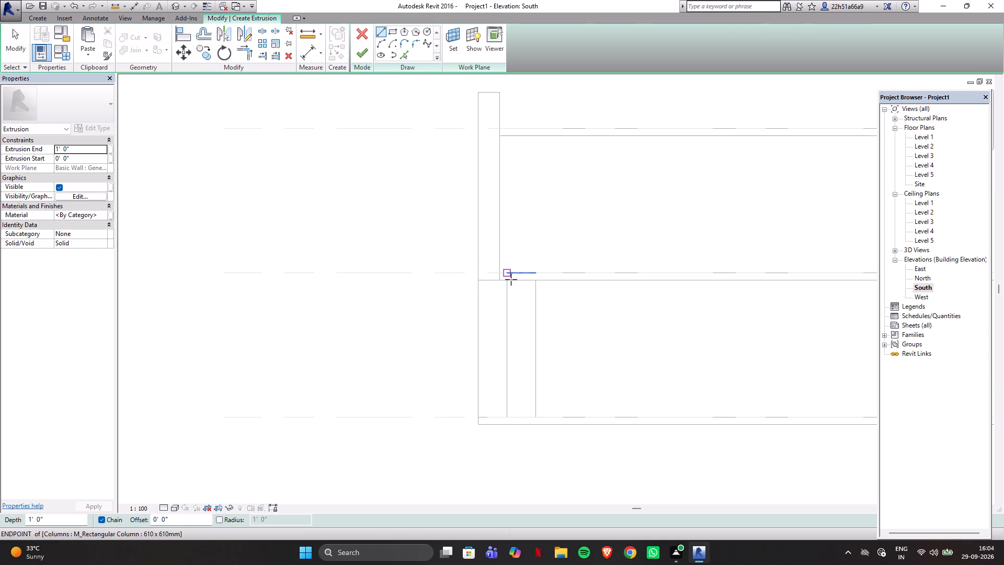
left_click(504, 280)
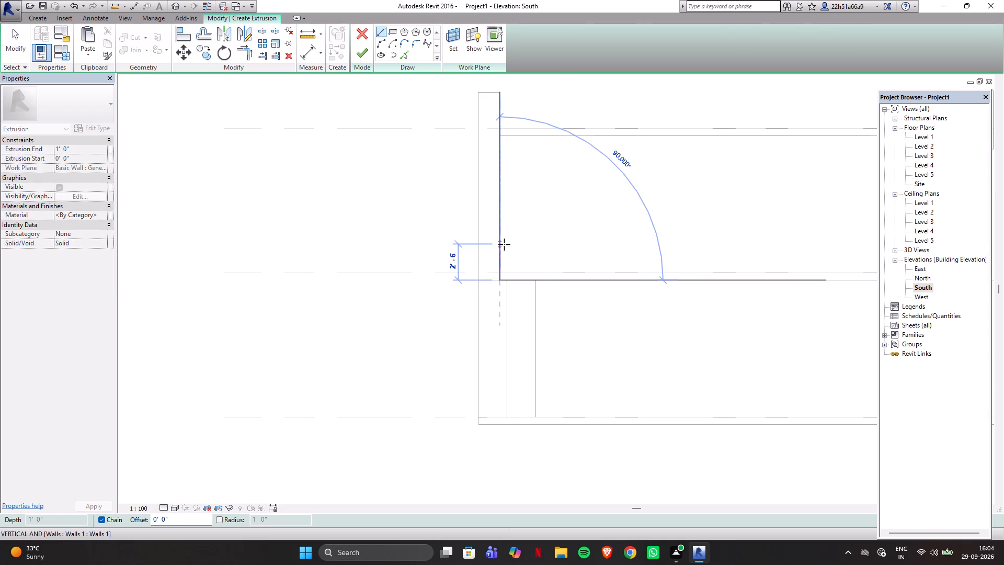
left_click(505, 255)
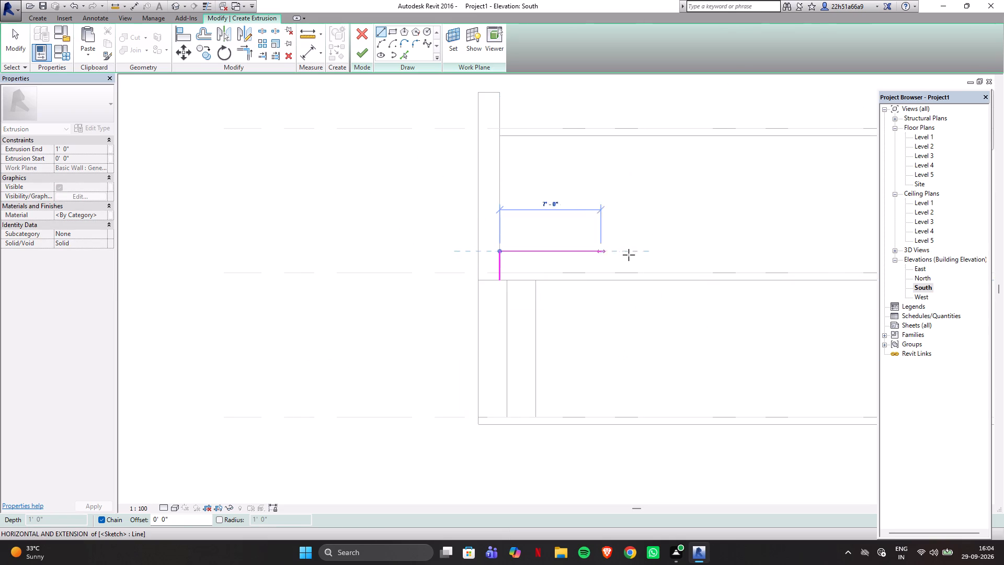
Sketch the inner opening's bottom edge about 47' horizontally east from the top of the short vertical line.
scroll(637, 255, "down", 4)
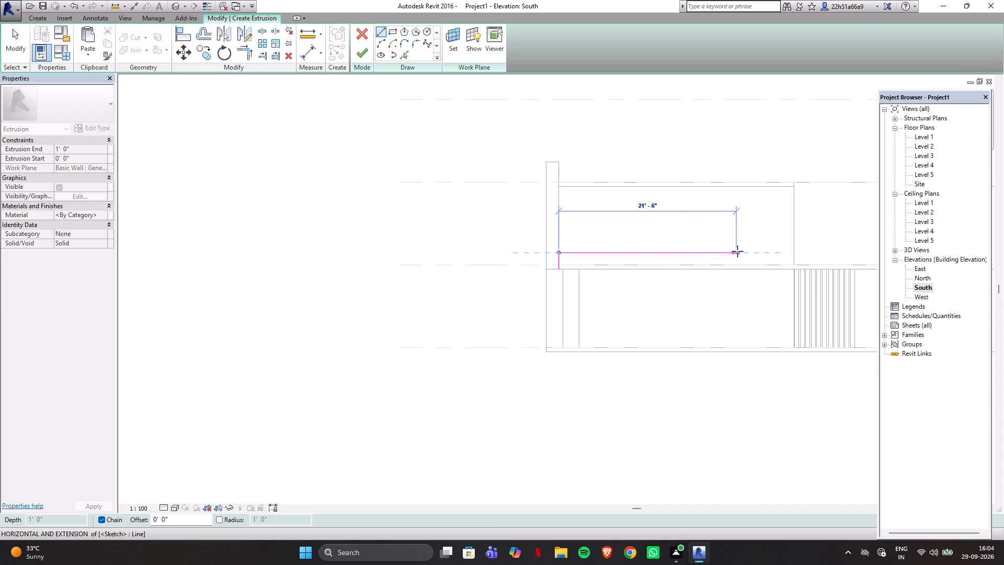
scroll(765, 253, "down", 3)
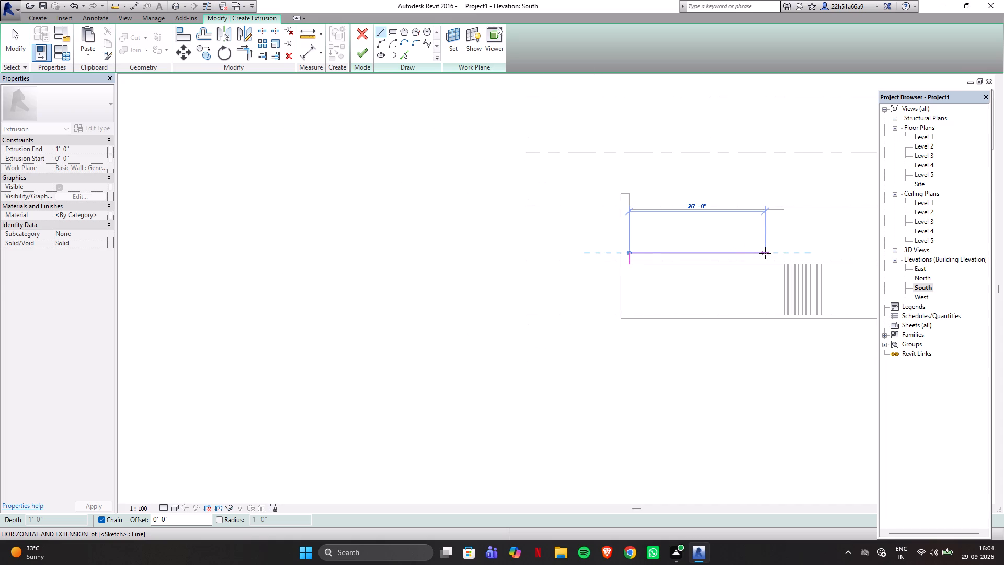
scroll(698, 260, "down", 2)
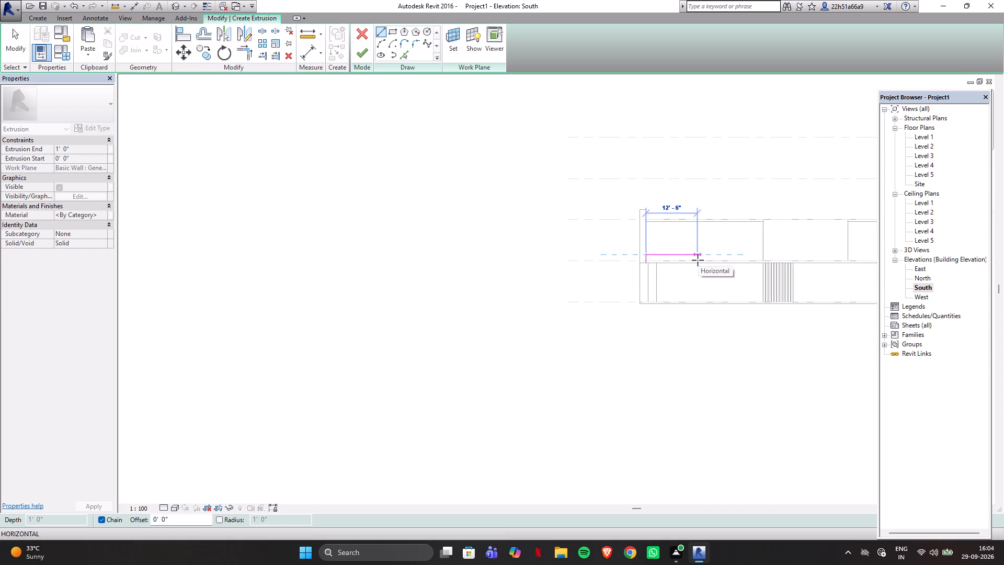
scroll(698, 260, "down", 3)
scroll(786, 257, "up", 3)
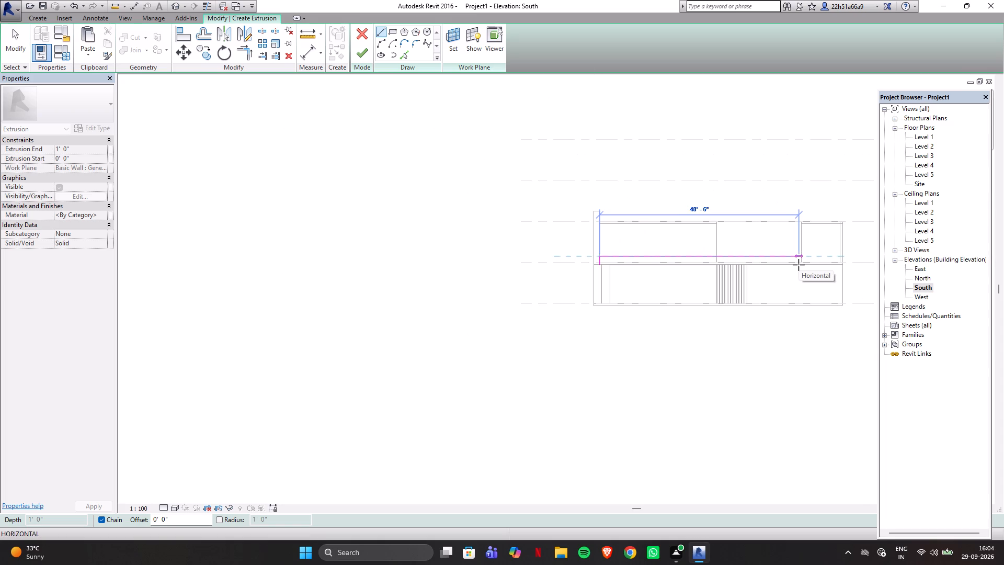
scroll(798, 264, "up", 3)
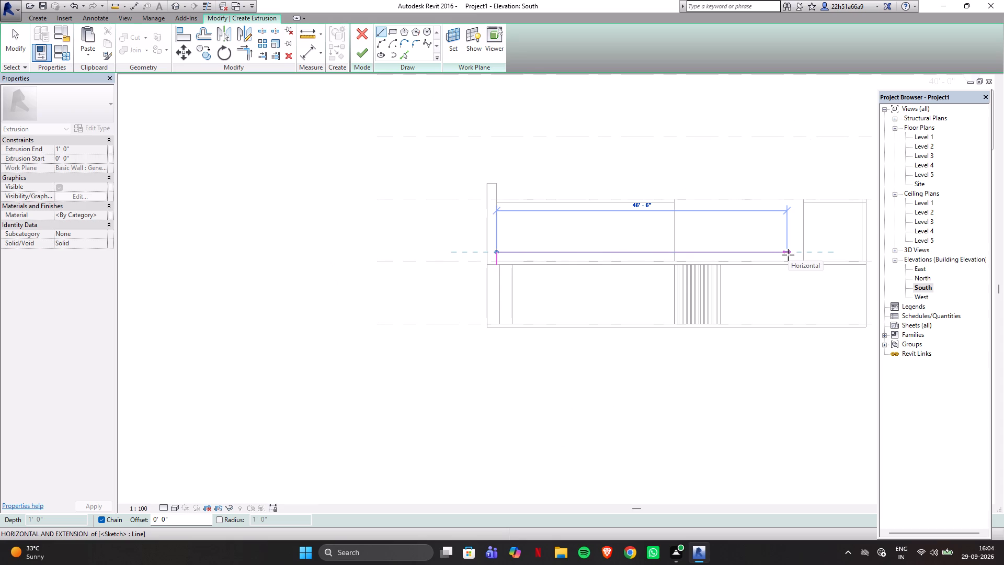
scroll(789, 255, "up", 2)
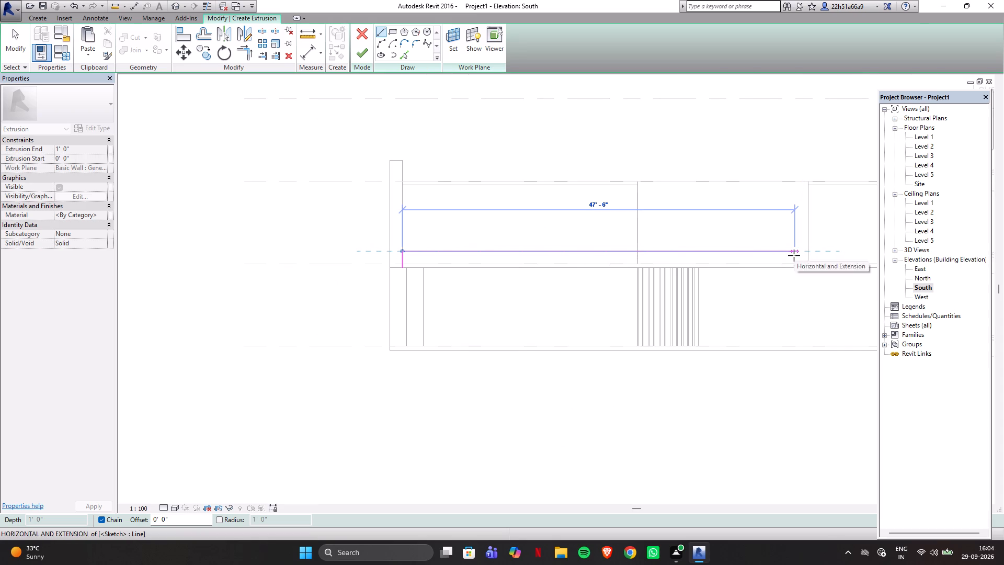
left_click(791, 255)
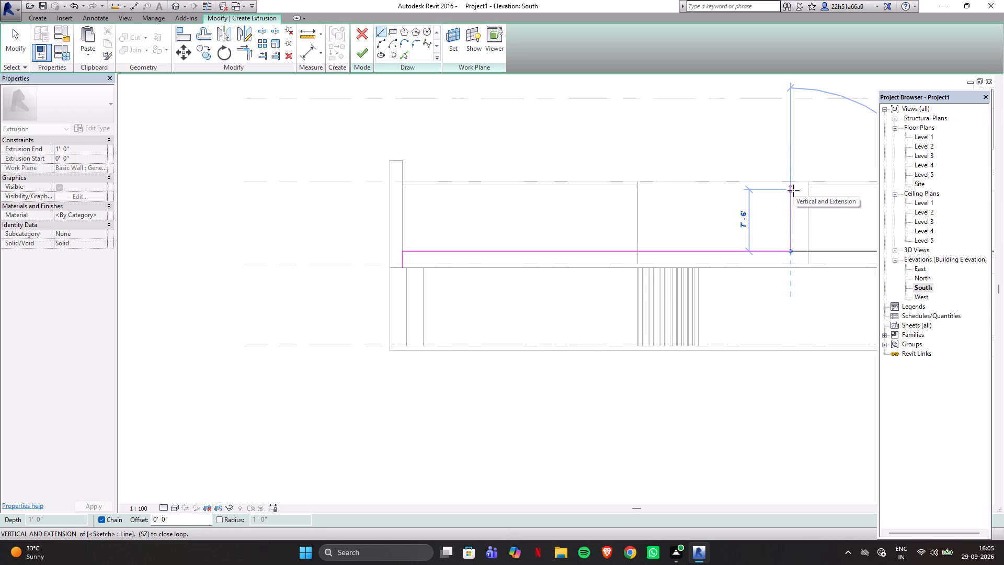
Continue the inner outline about 8' up to the Level 3 slab underside, then about 47' west to the corner extrusion's inner edge.
scroll(793, 190, "up", 4)
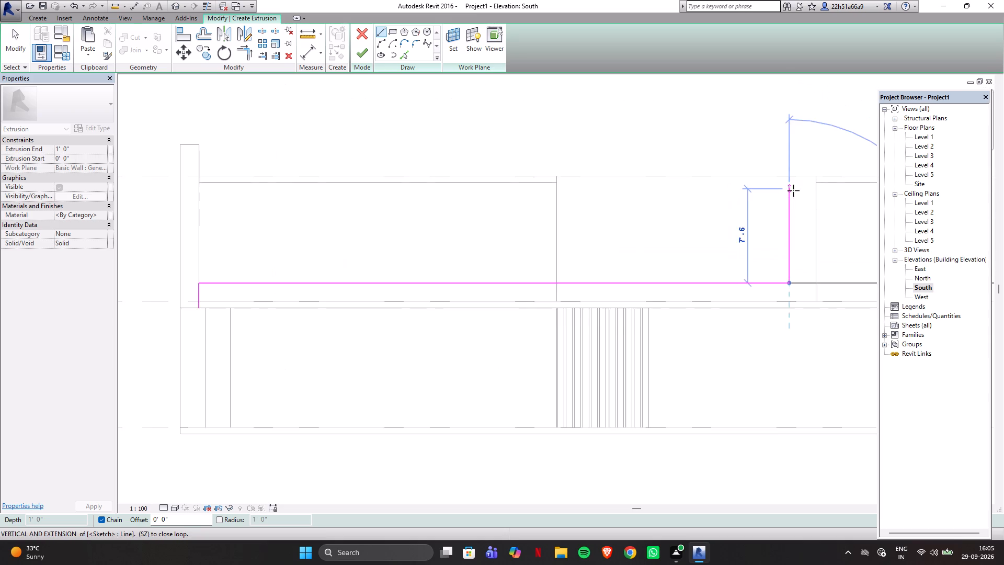
scroll(793, 190, "up", 3)
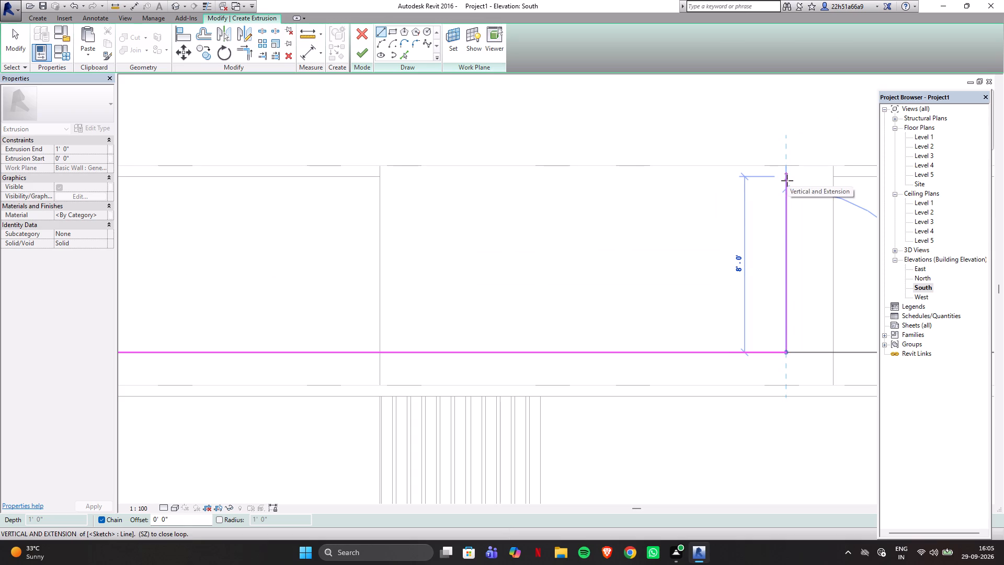
left_click(787, 180)
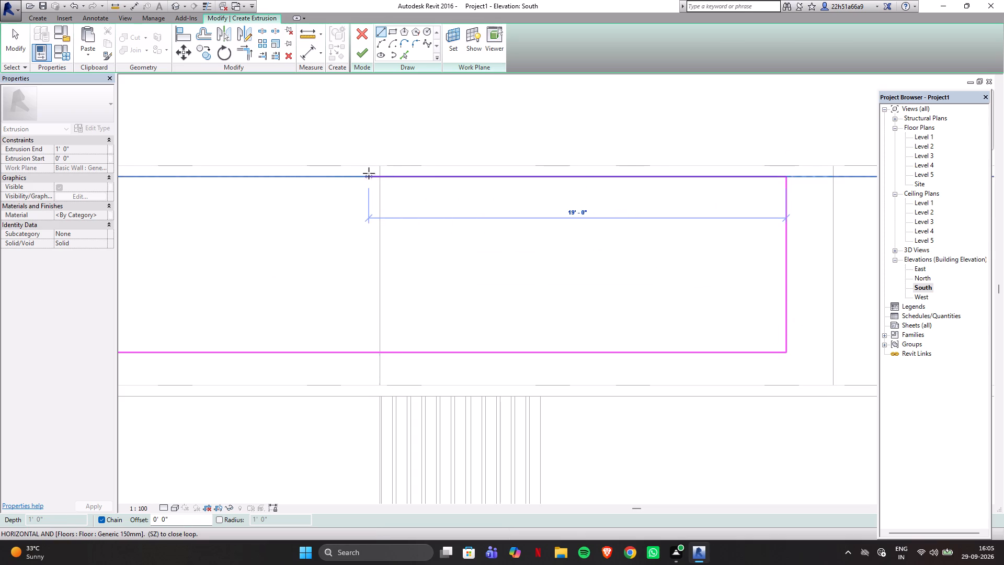
scroll(342, 173, "down", 6)
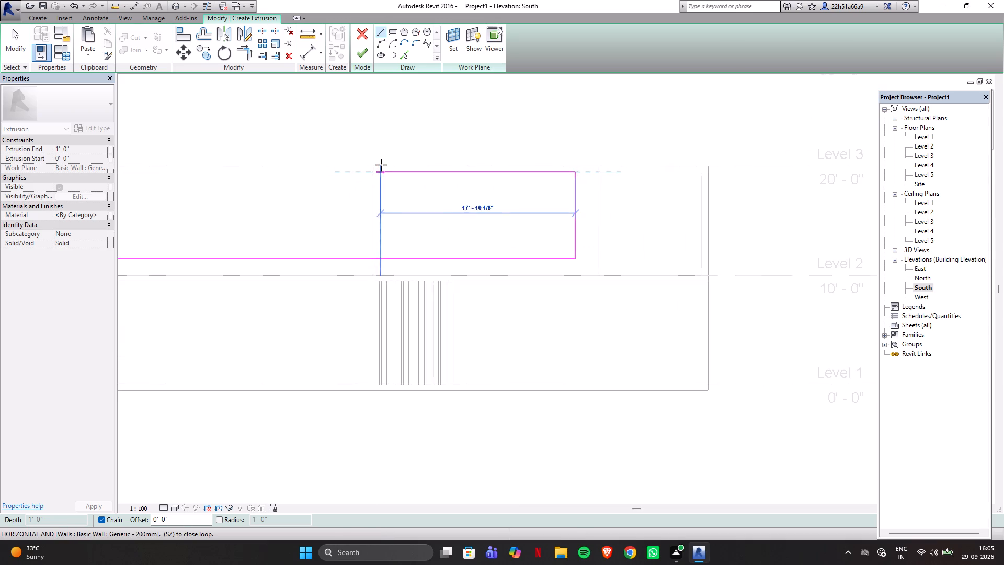
scroll(381, 165, "down", 2)
scroll(170, 164, "up", 4)
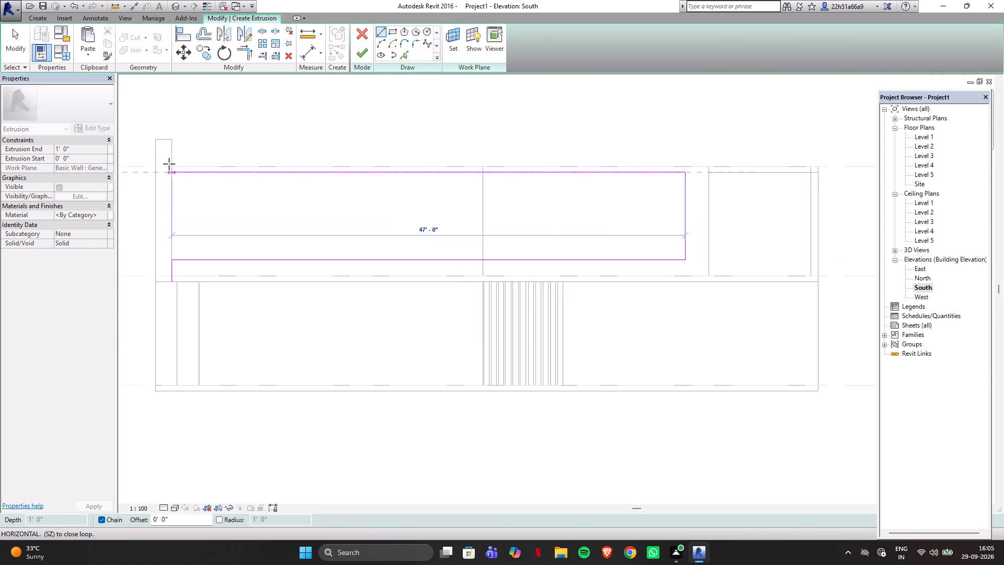
scroll(171, 165, "up", 5)
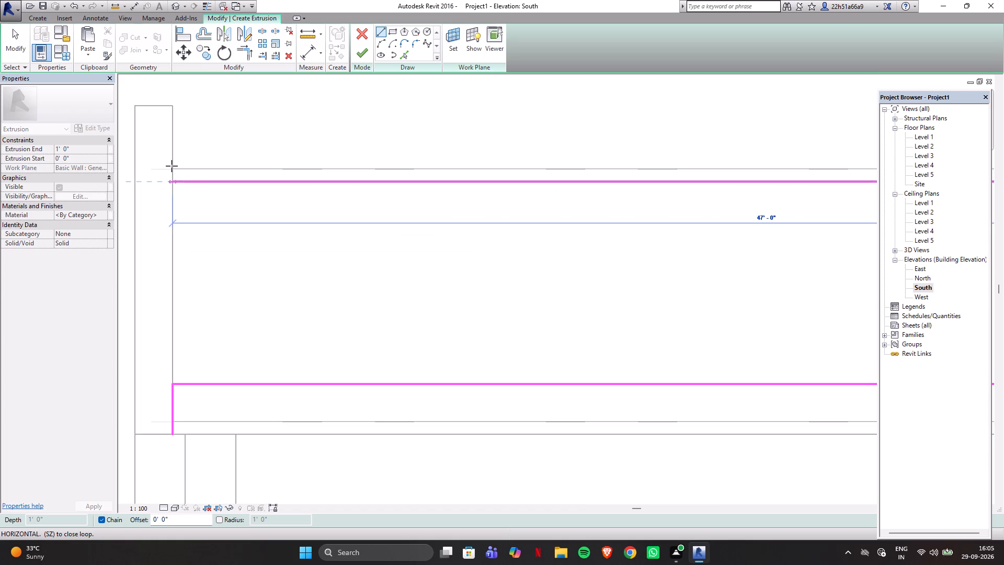
left_click(172, 166)
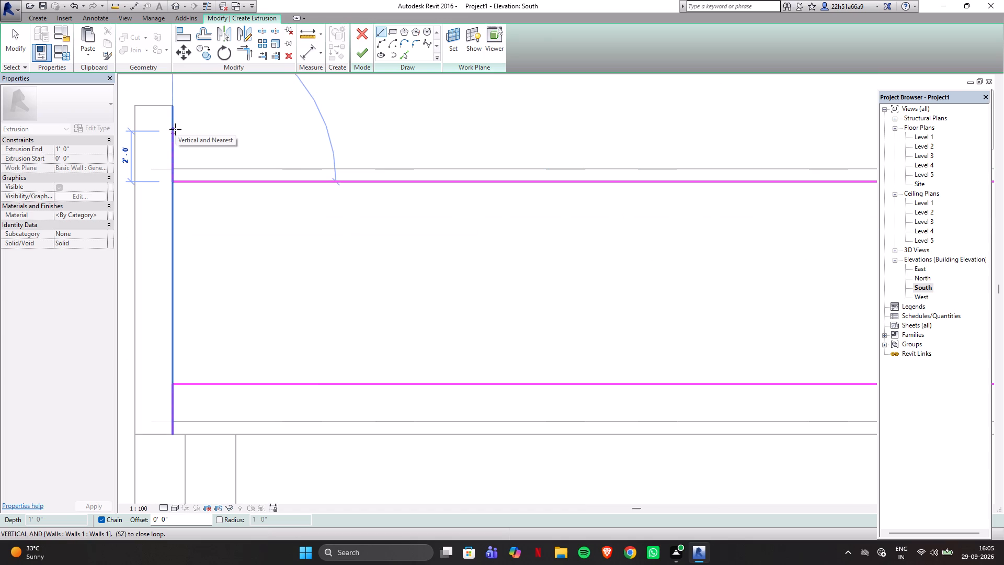
Close the C-shaped profile with an outer outline 2' above the opening, about 49'-2" long and down to the Level 2 slab underside, and finish the extrusion.
left_click(175, 129)
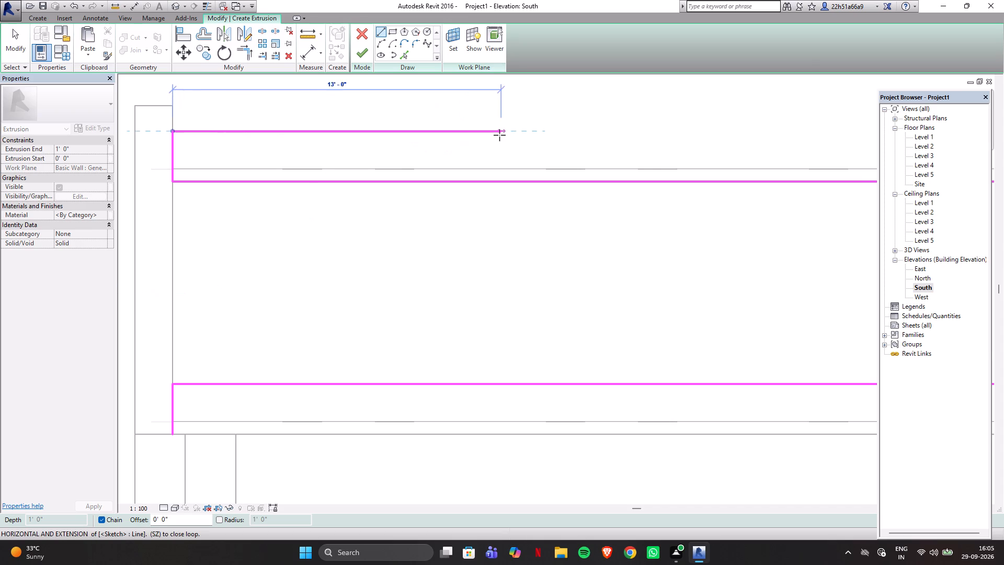
scroll(499, 135, "down", 6)
scroll(759, 136, "down", 2)
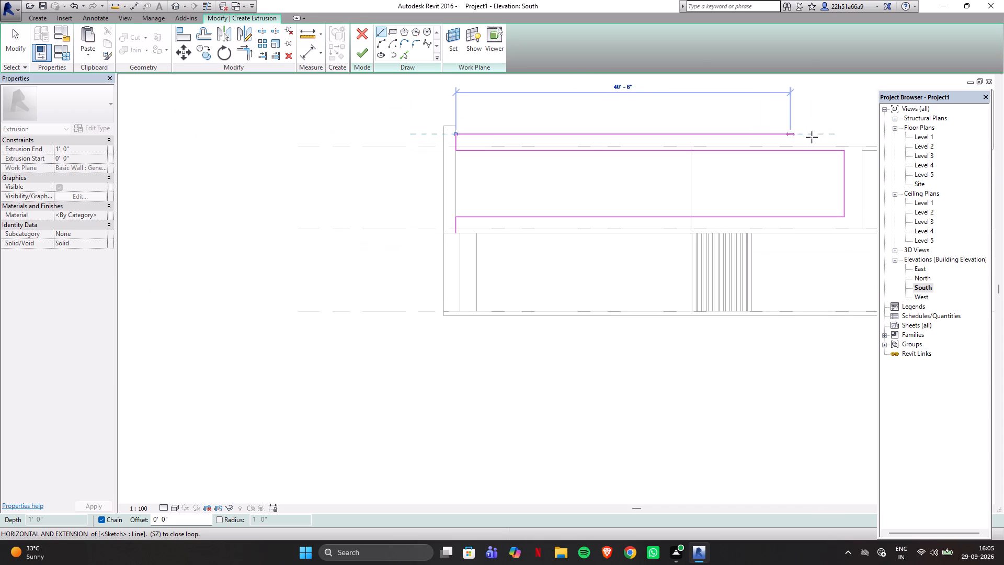
left_click(862, 135)
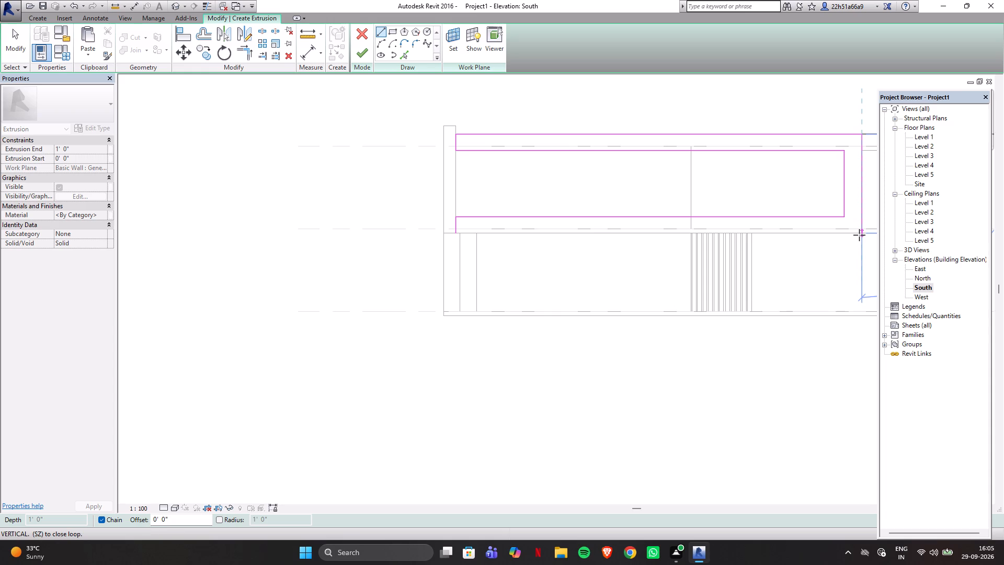
scroll(859, 235, "up", 4)
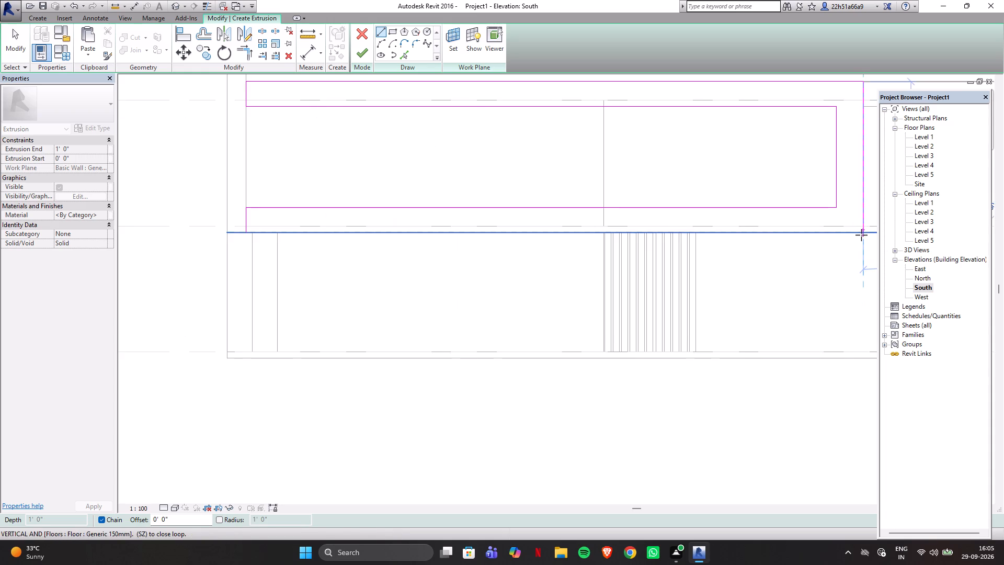
left_click(864, 233)
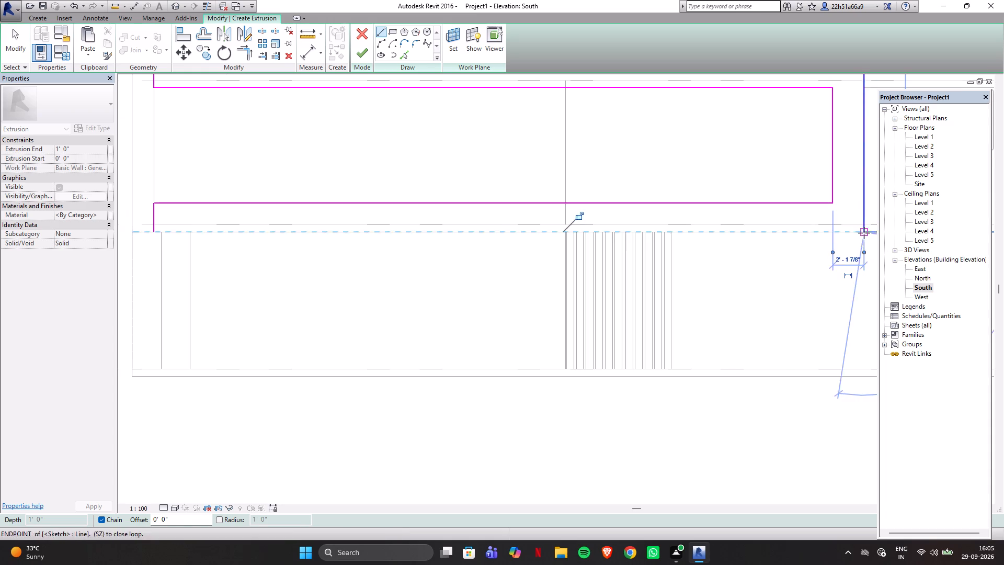
left_click(152, 232)
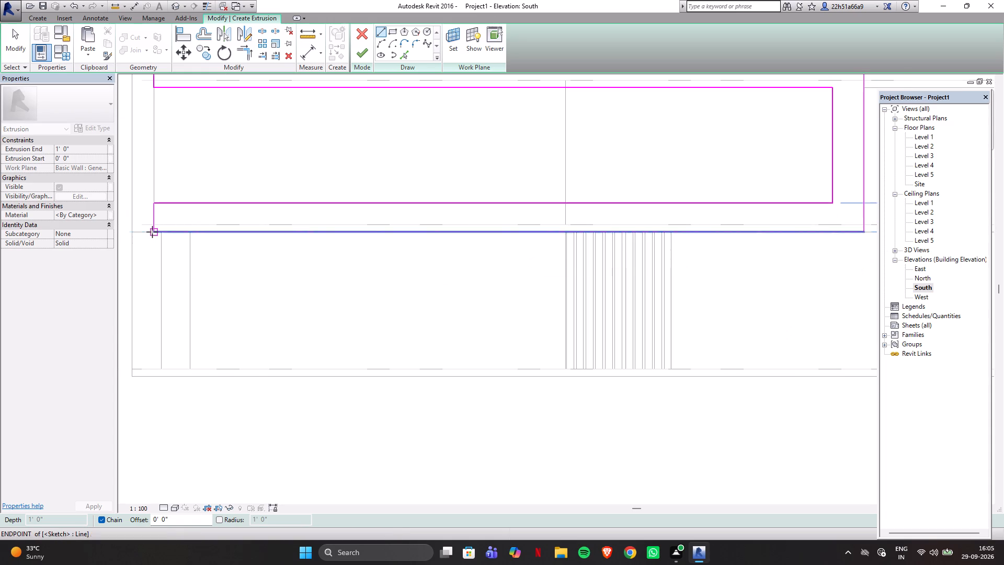
left_click(357, 52)
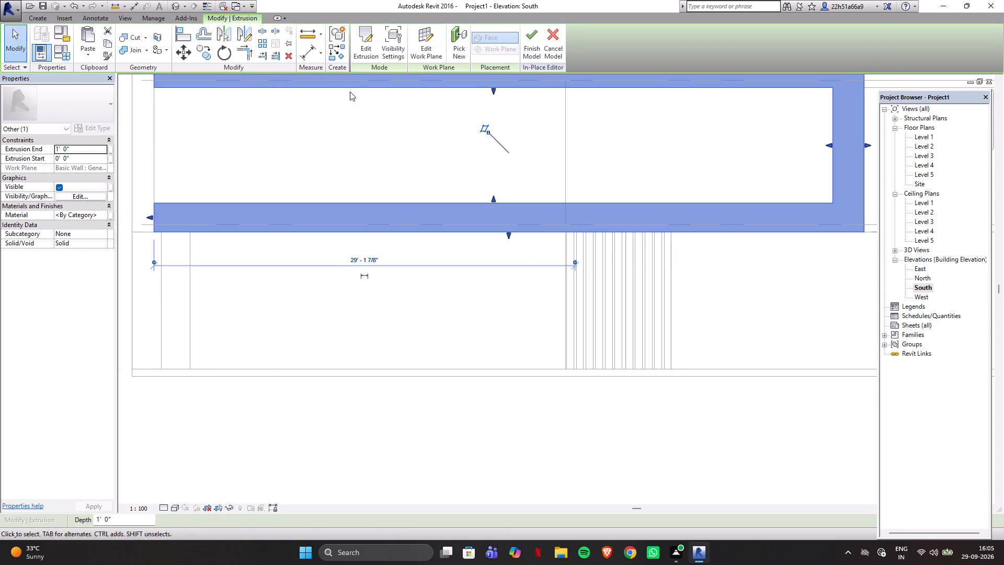
Examine the new C-shaped facade frame in the 3D view from above, below and both sides against the slabs and corner extrusion.
left_click(175, 3)
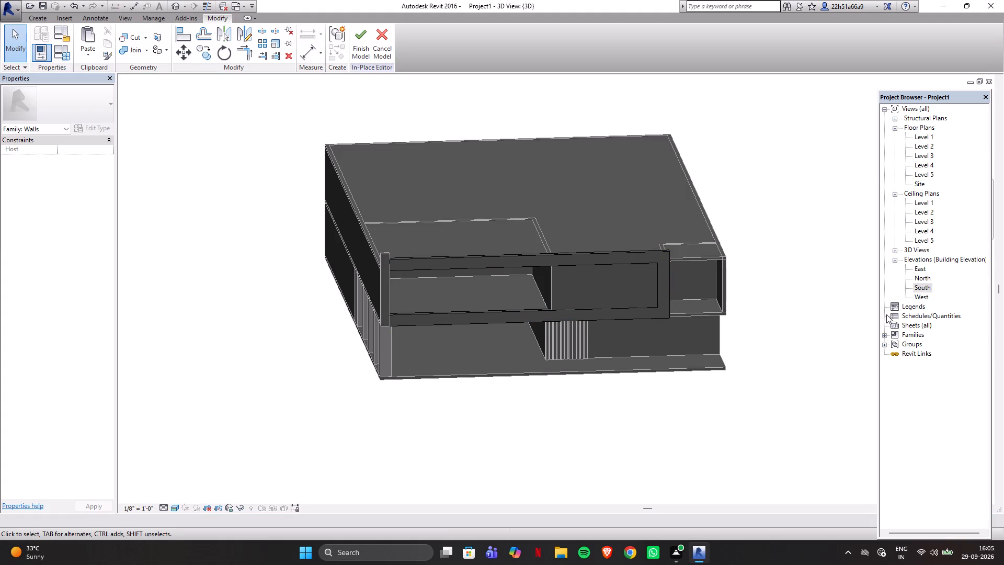
middle_click_drag(894, 295, 837, 273, "shift")
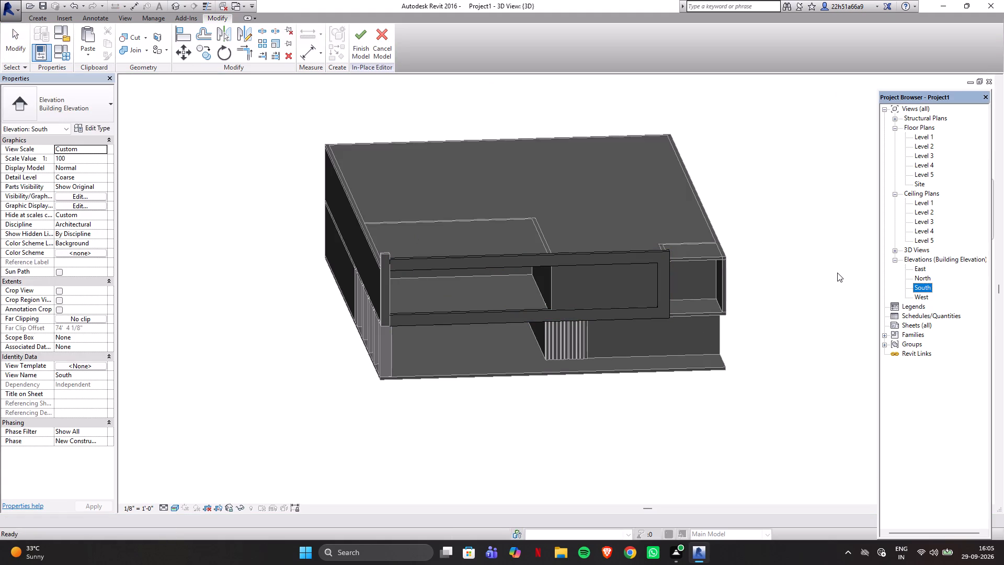
middle_click_drag(837, 273, 837, 273, "shift")
middle_click_drag(824, 321, 781, 230, "shift")
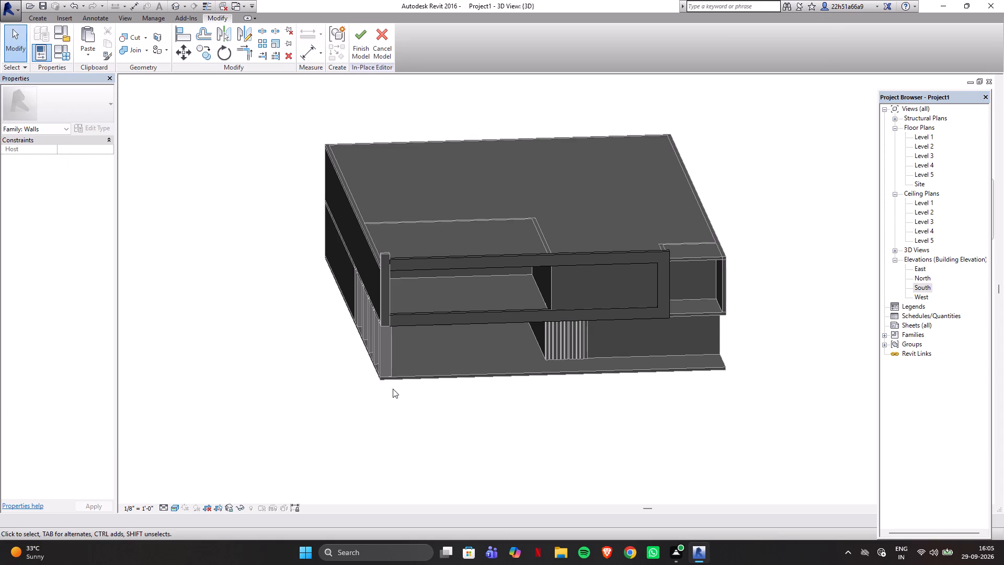
middle_click_drag(301, 379, 297, 306)
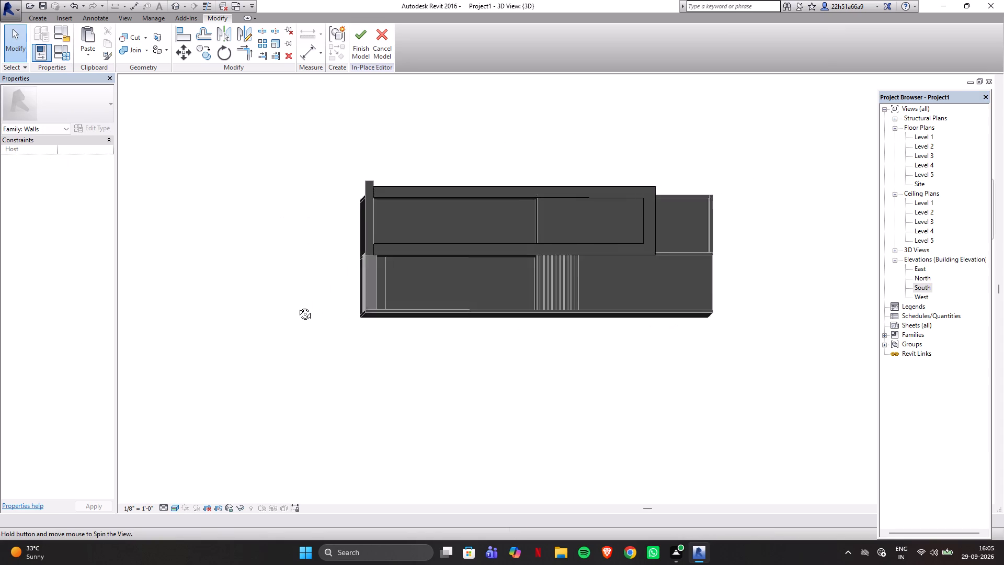
middle_click_drag(297, 306, 228, 415)
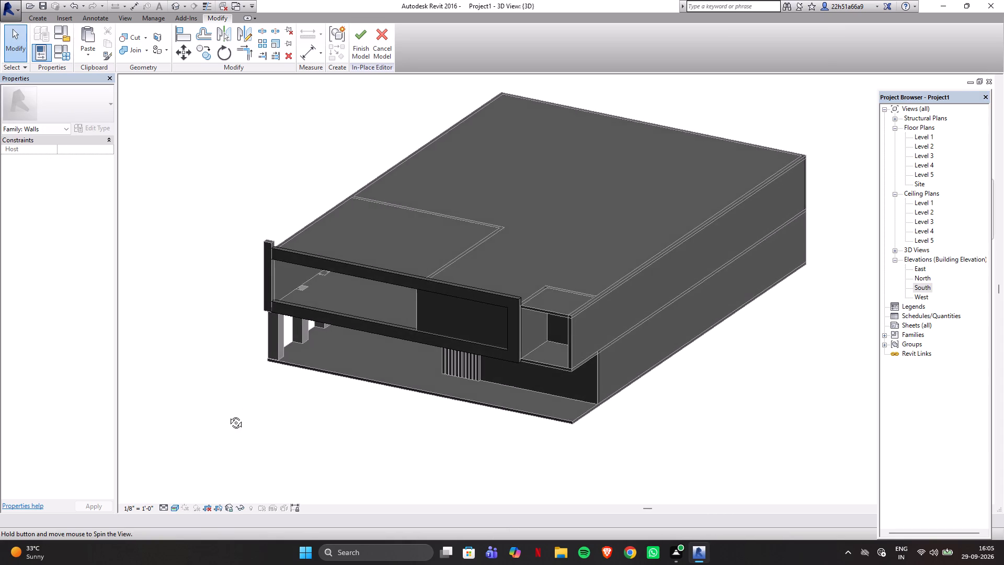
middle_click_drag(228, 415, 385, 246)
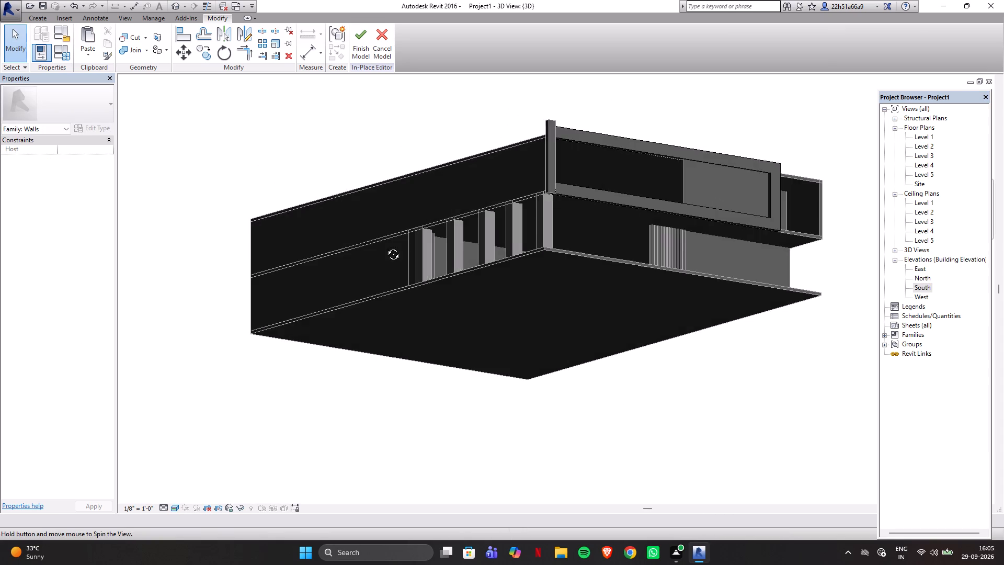
middle_click_drag(385, 246, 294, 366)
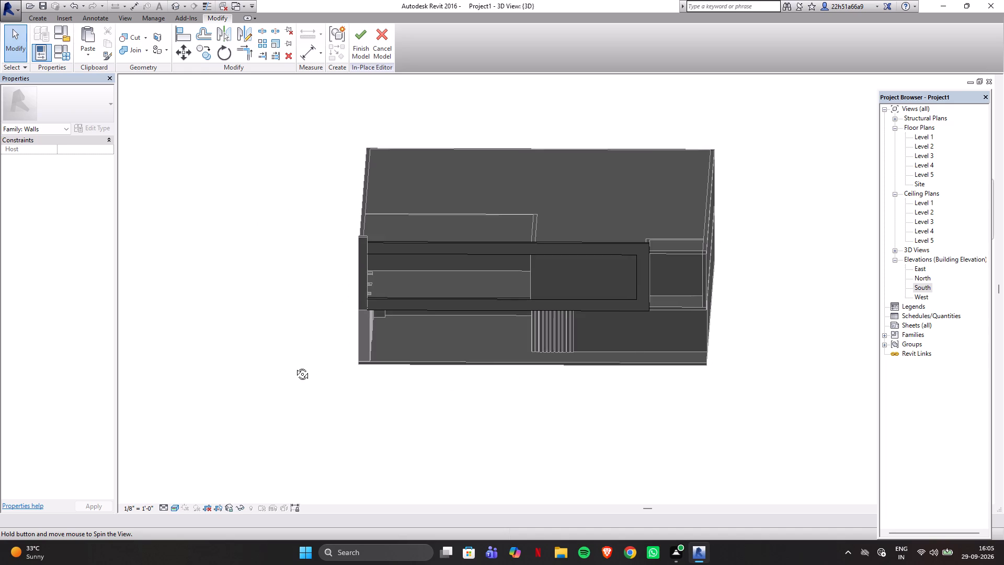
middle_click_drag(294, 366, 299, 366)
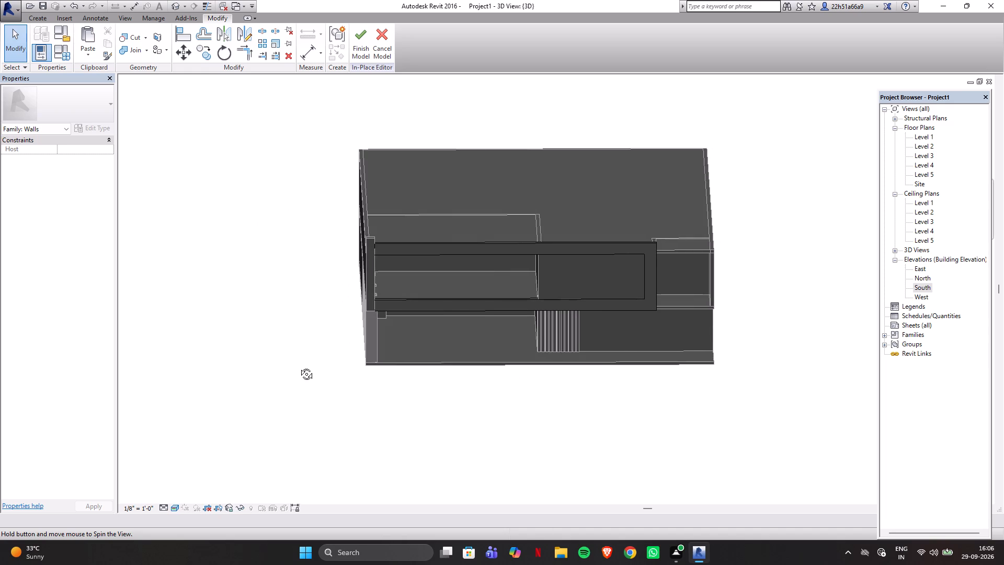
middle_click_drag(299, 366, 304, 262)
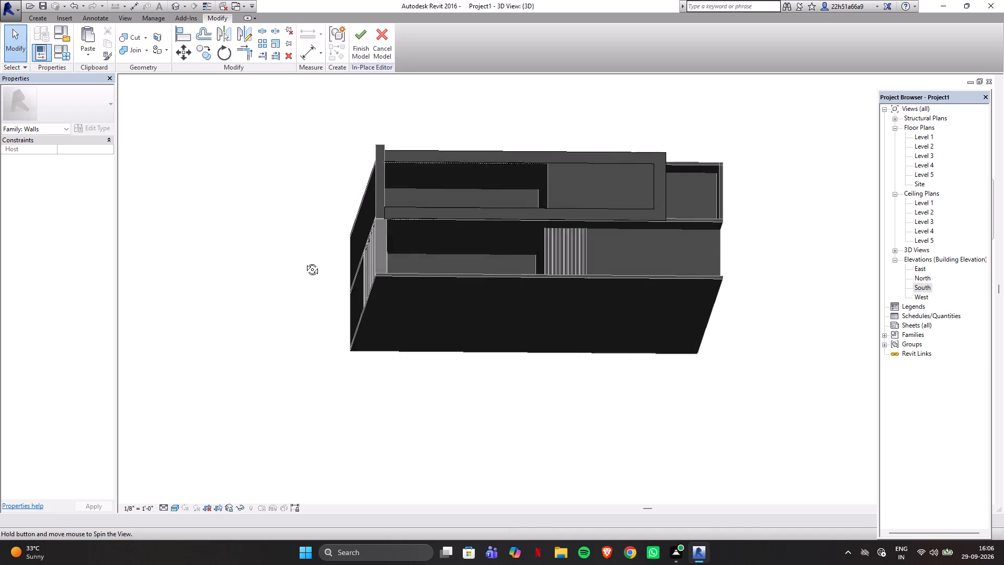
middle_click_drag(304, 262, 290, 236)
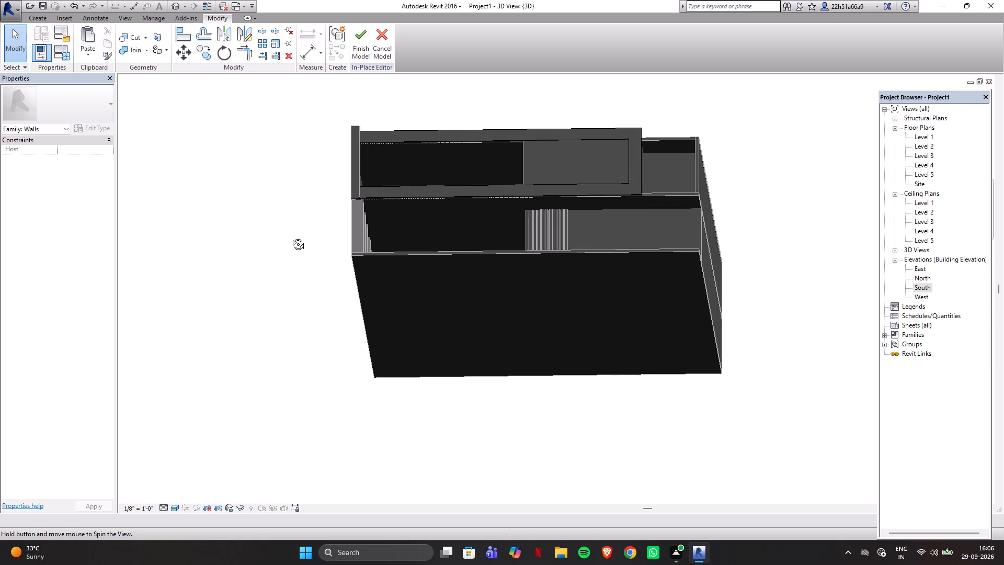
middle_click_drag(290, 236, 312, 333)
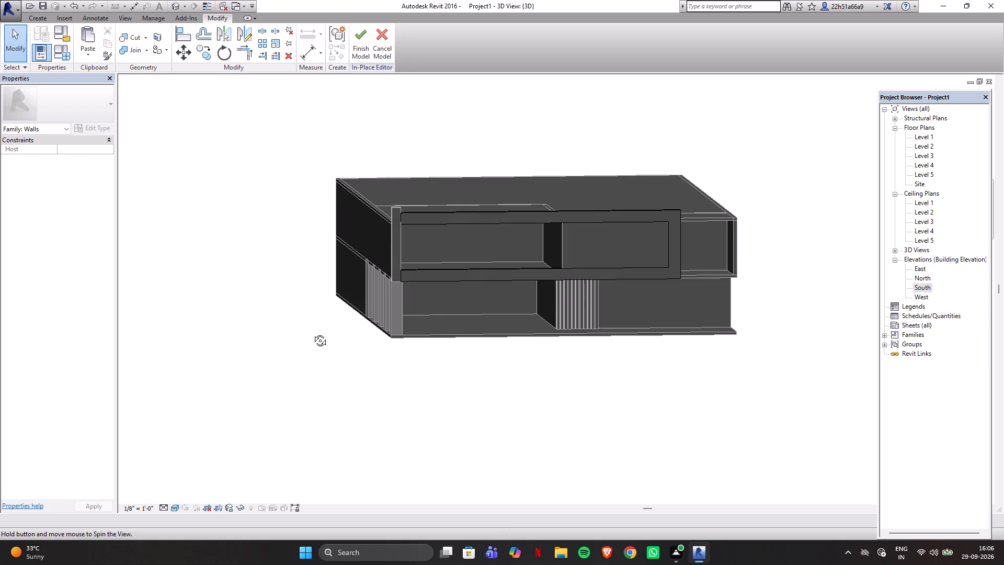
middle_click_drag(312, 333, 304, 338)
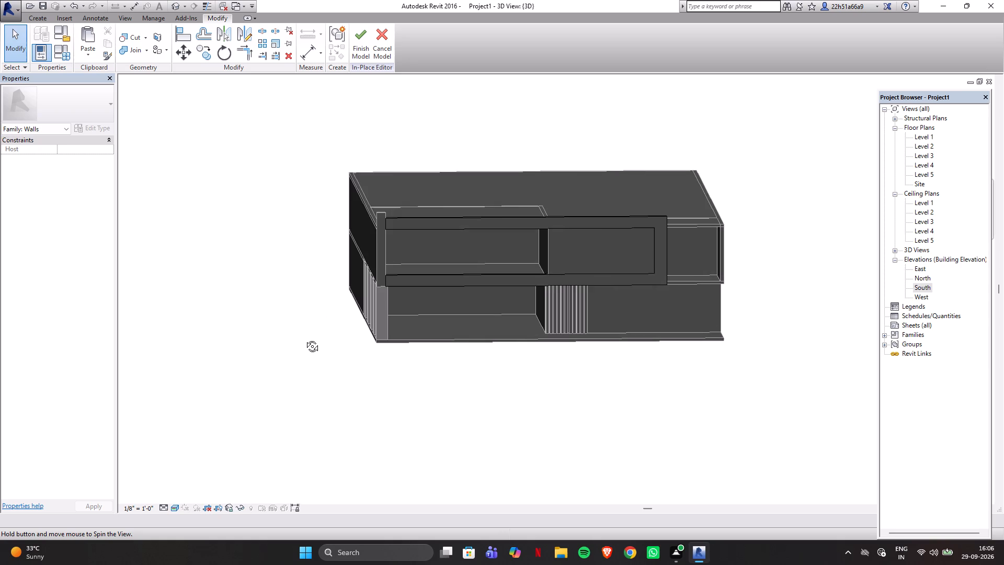
middle_click_drag(304, 338, 307, 351)
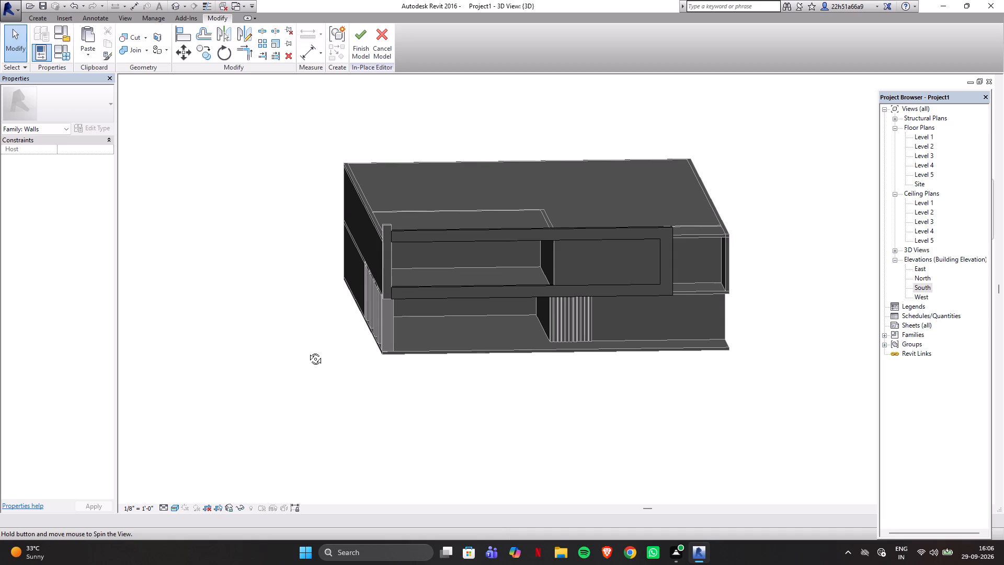
middle_click_drag(307, 351, 302, 354)
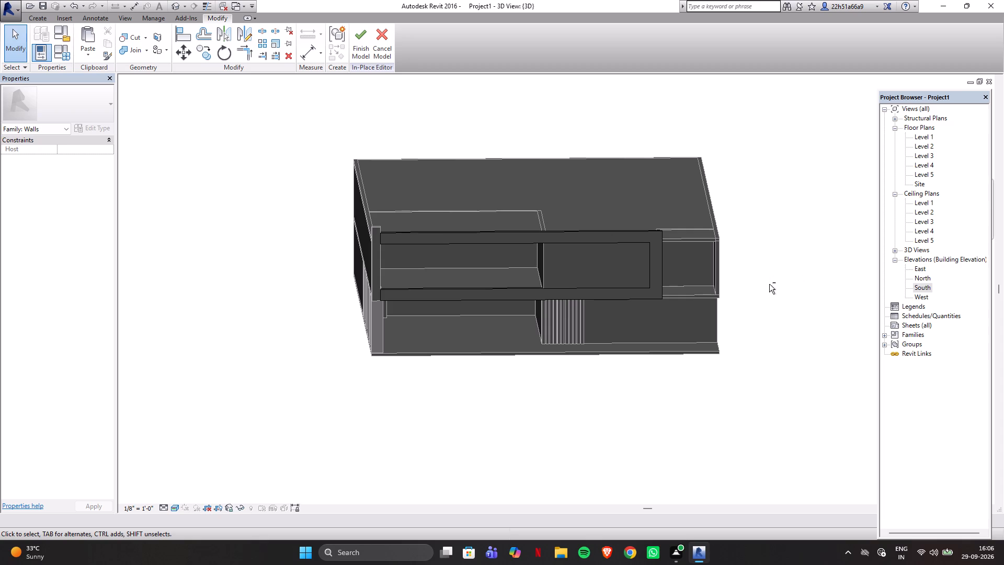
Finish the in-place wall model that contains the C-shaped facade frame and check the facade in 3D.
middle_click_drag(769, 284, 775, 232, "shift")
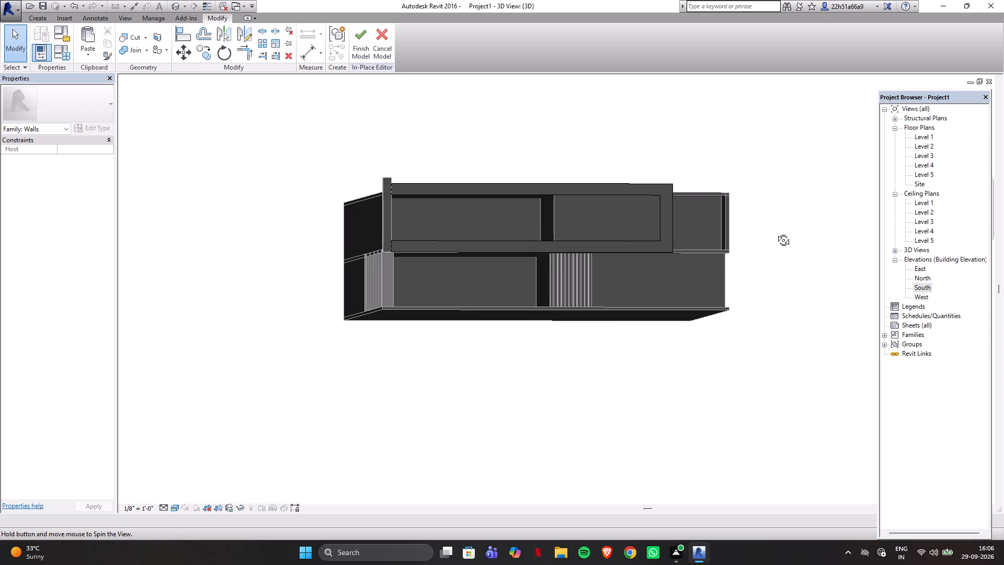
middle_click_drag(775, 232, 773, 243, "shift")
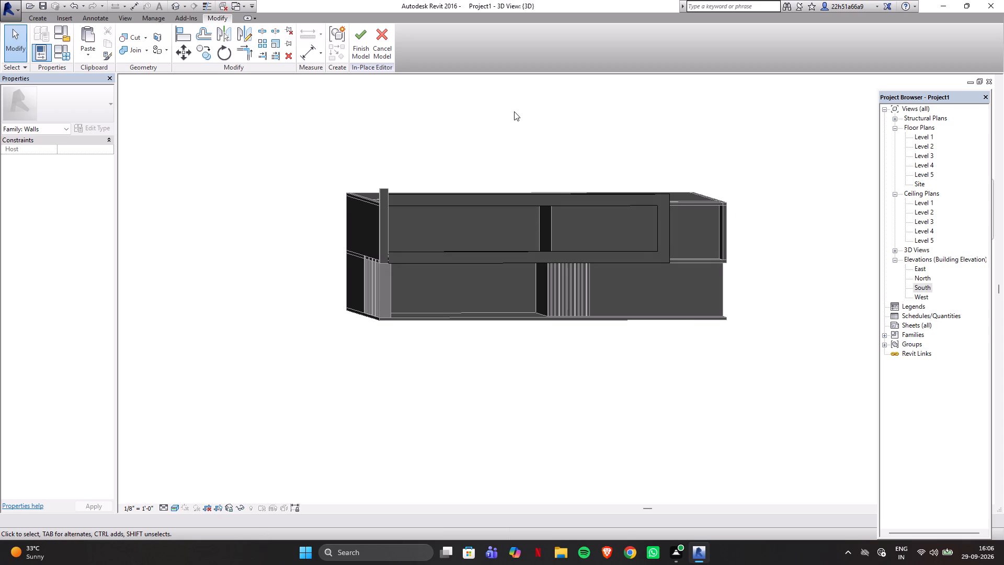
left_click(353, 35)
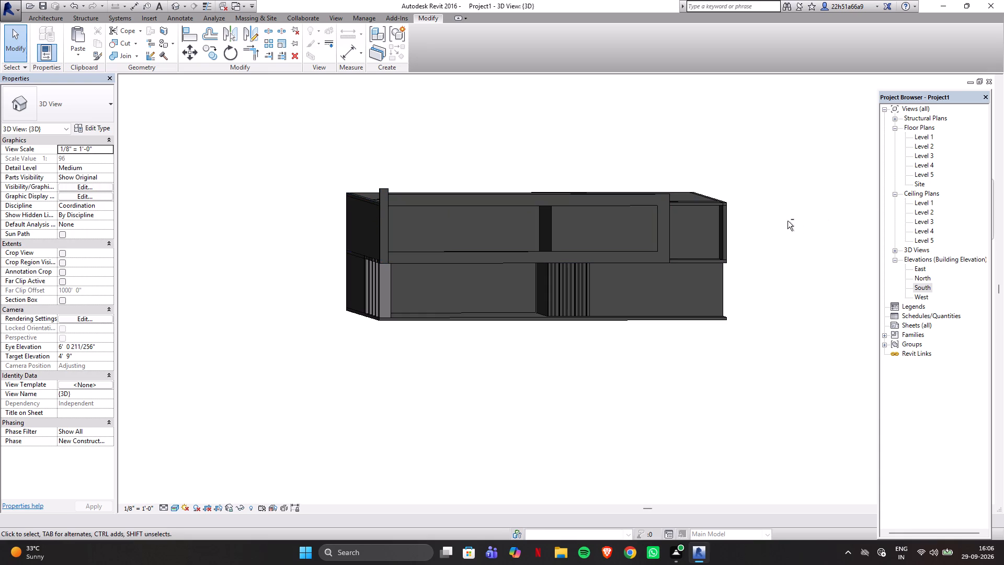
middle_click_drag(788, 221, 774, 297, "shift")
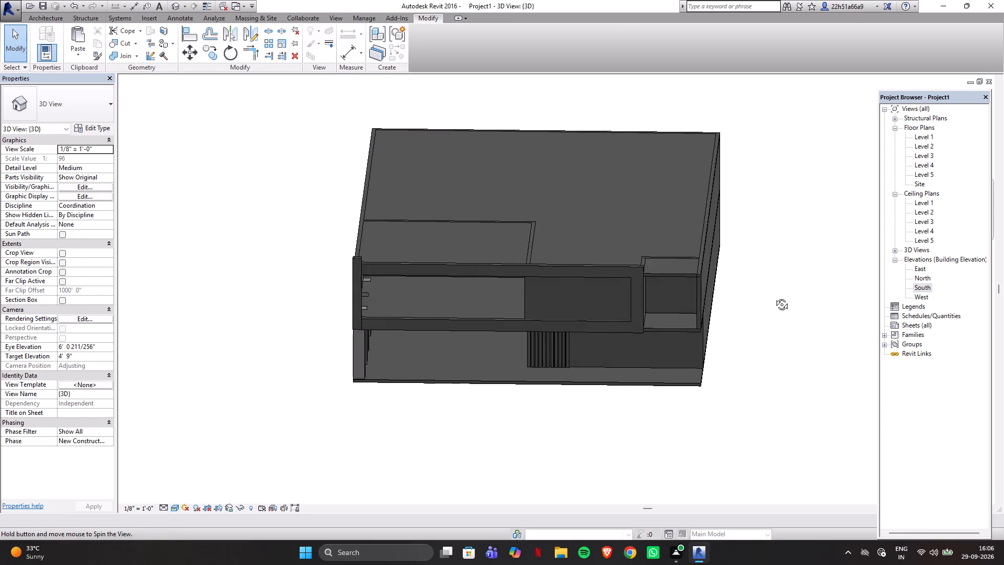
middle_click_drag(774, 297, 784, 292, "shift")
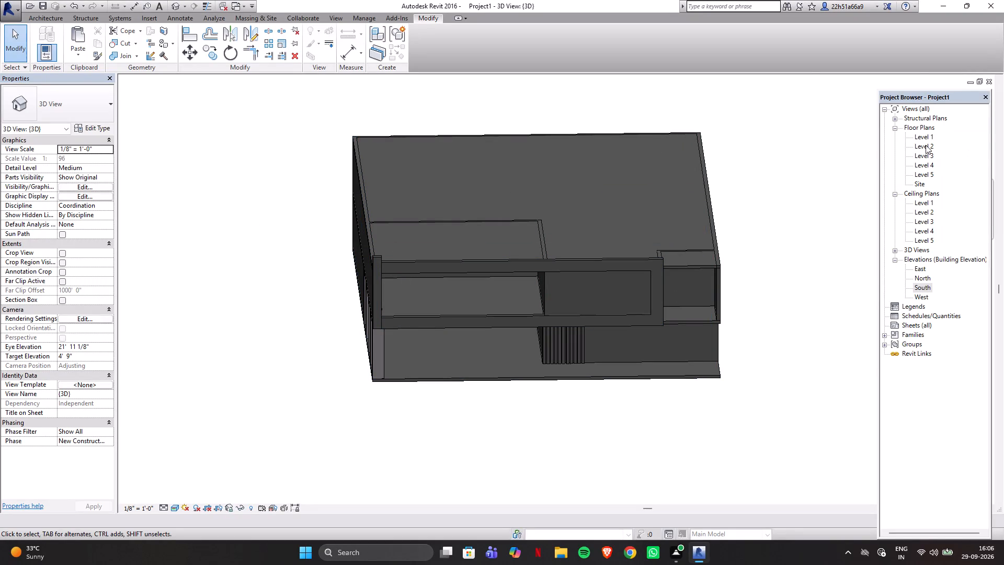
Create a new in-place model in the South elevation with the Walls category, keeping the default name.
double_click(925, 288)
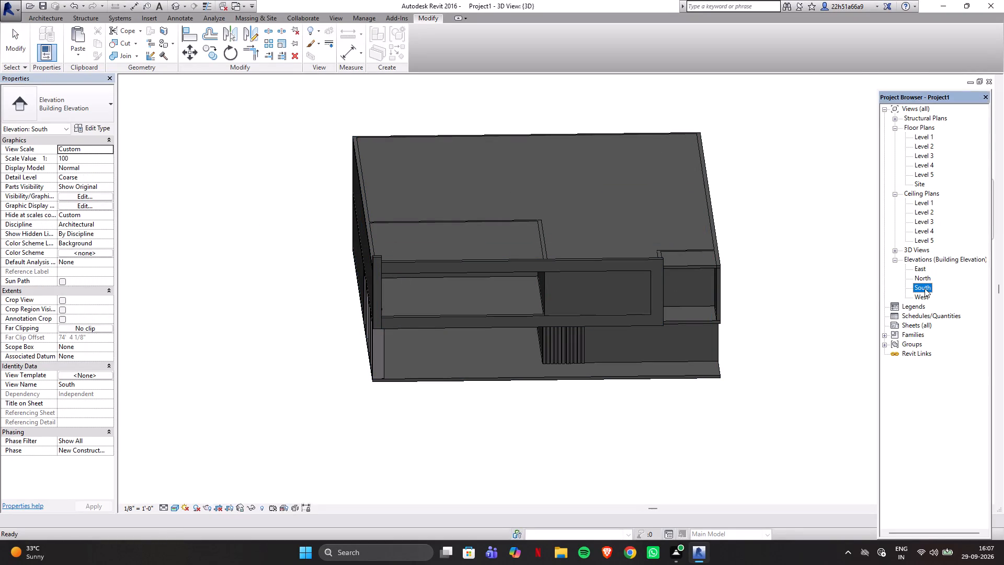
scroll(464, 304, "down", 3)
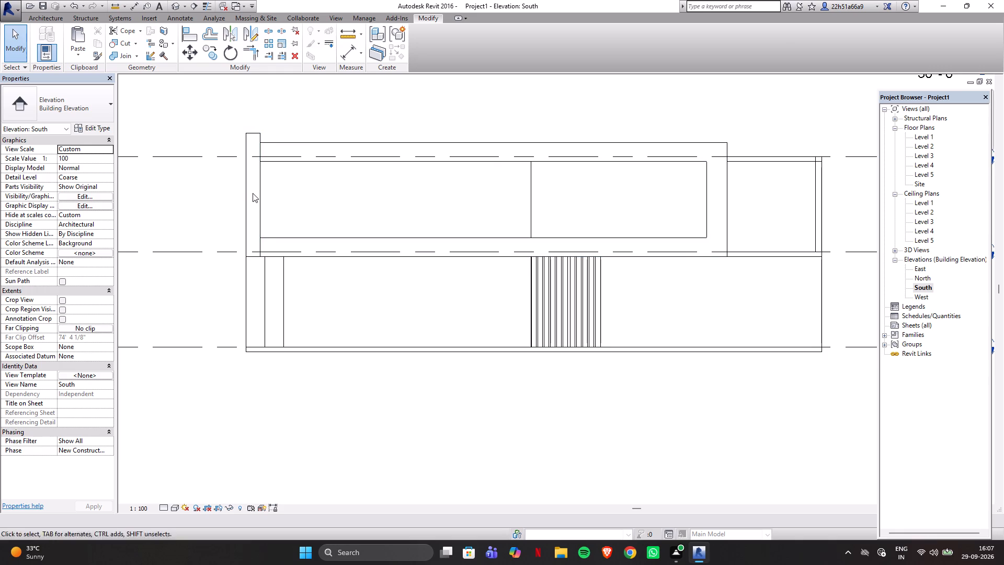
left_click(55, 17)
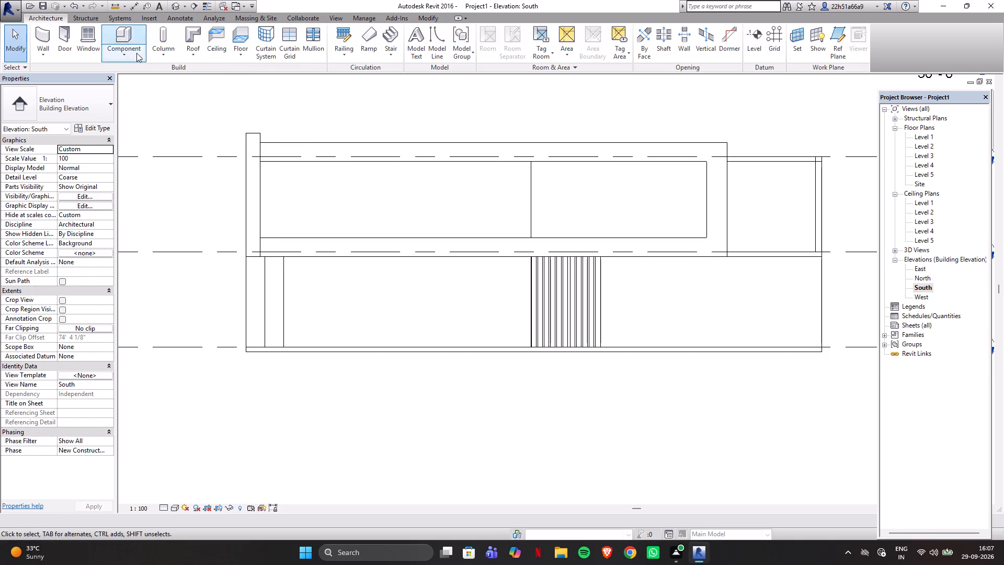
left_click(128, 54)
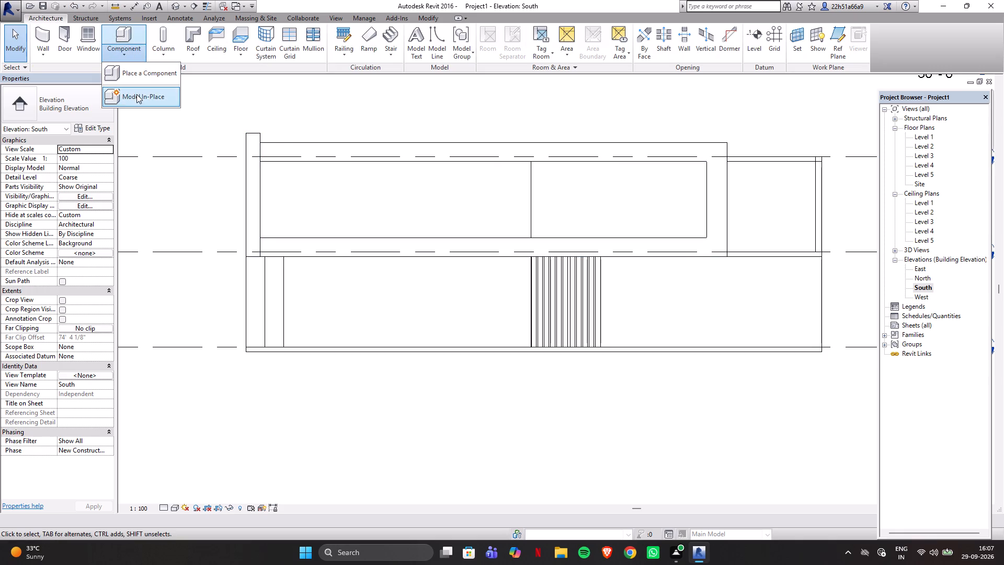
left_click(136, 94)
scroll(441, 241, "down", 3)
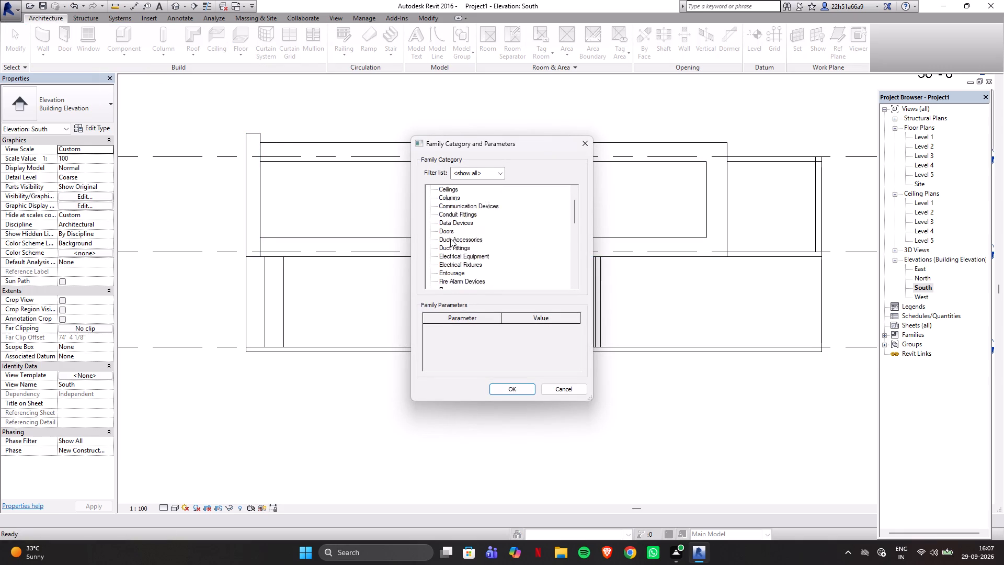
scroll(450, 239, "down", 20)
scroll(450, 239, "down", 4)
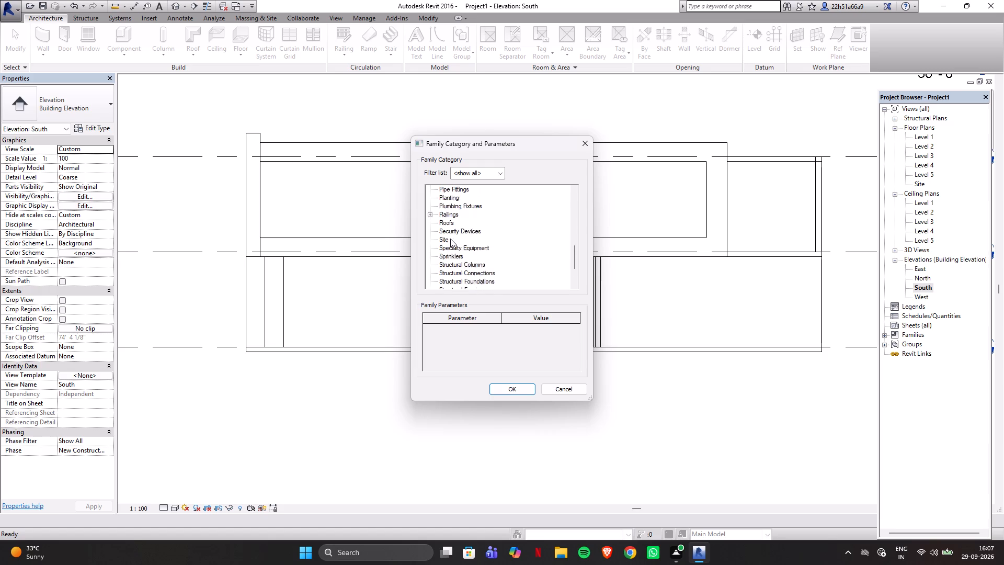
scroll(450, 239, "down", 9)
left_click(443, 273)
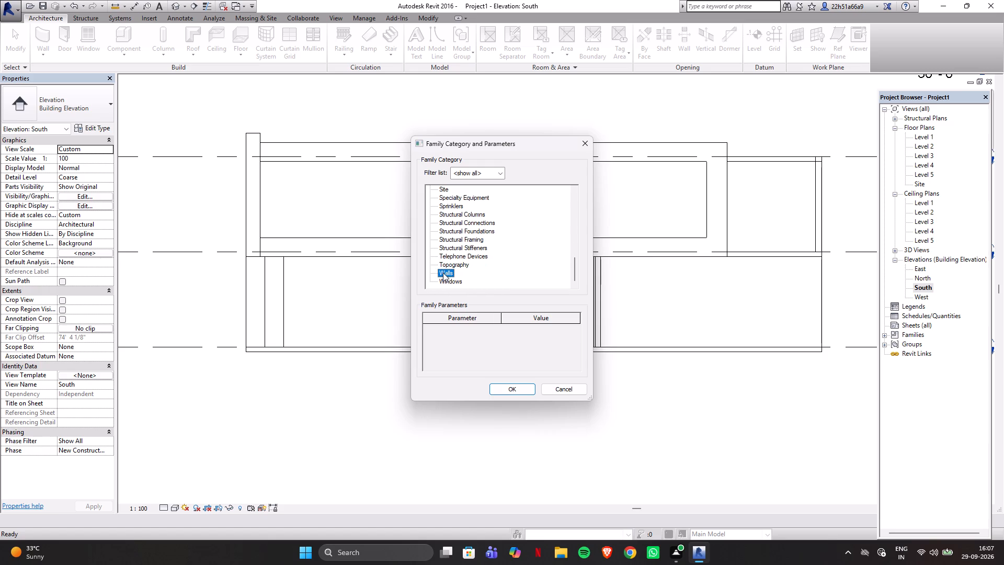
left_click(503, 392)
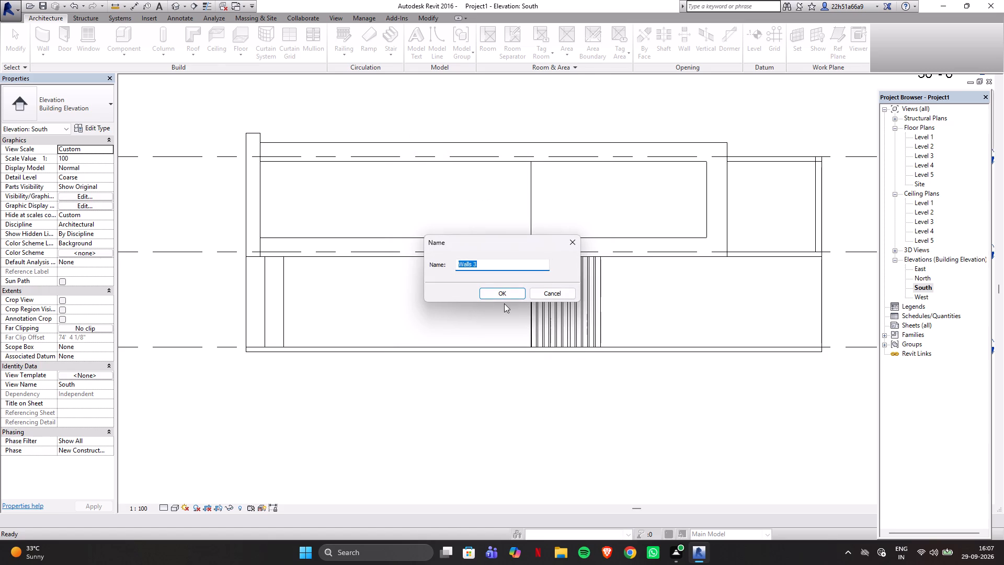
left_click(492, 296)
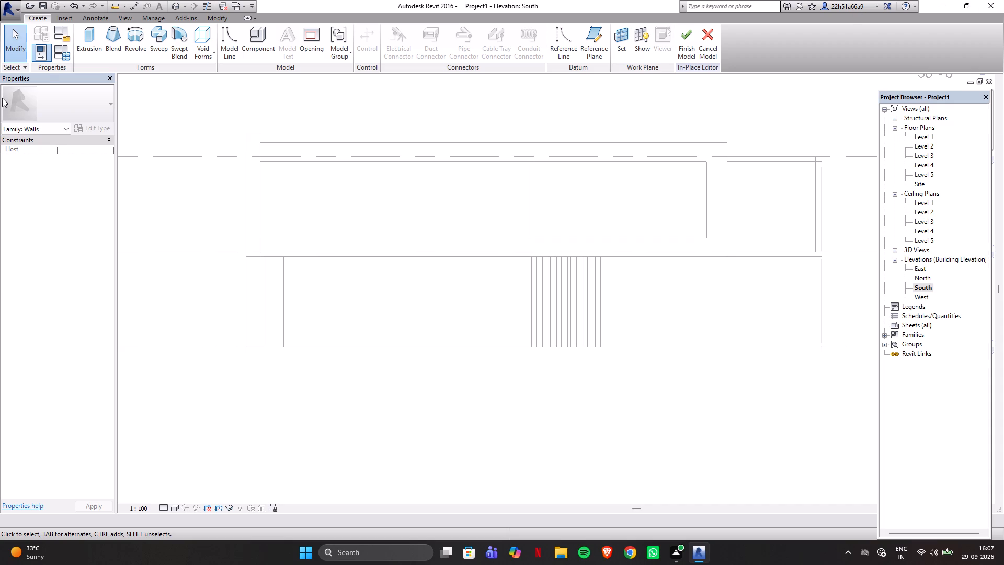
Start an extrusion on the Level 2 west wall's face and sketch a 2'-6" vertical line up from the frame's top level at the west edge.
left_click(90, 40)
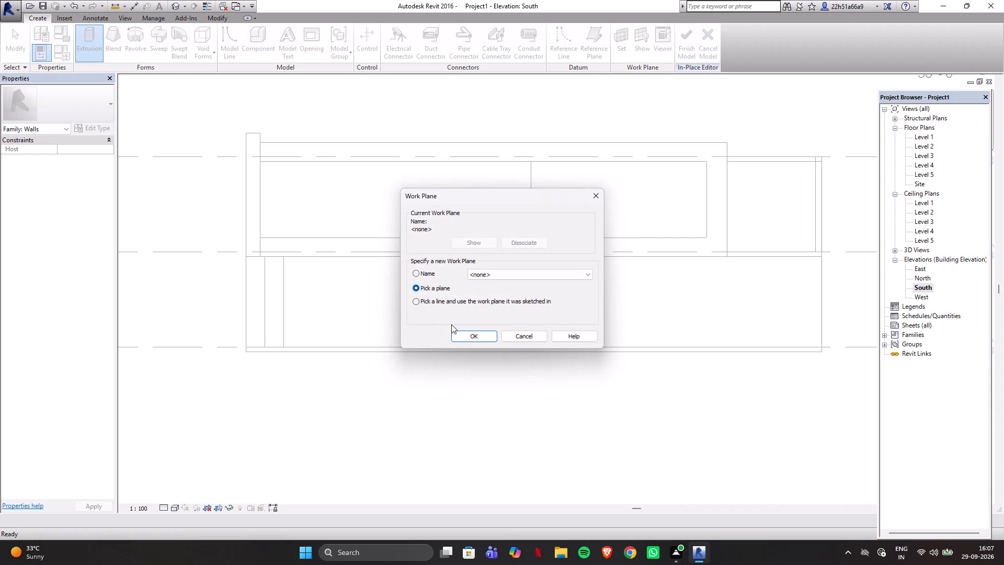
left_click(458, 338)
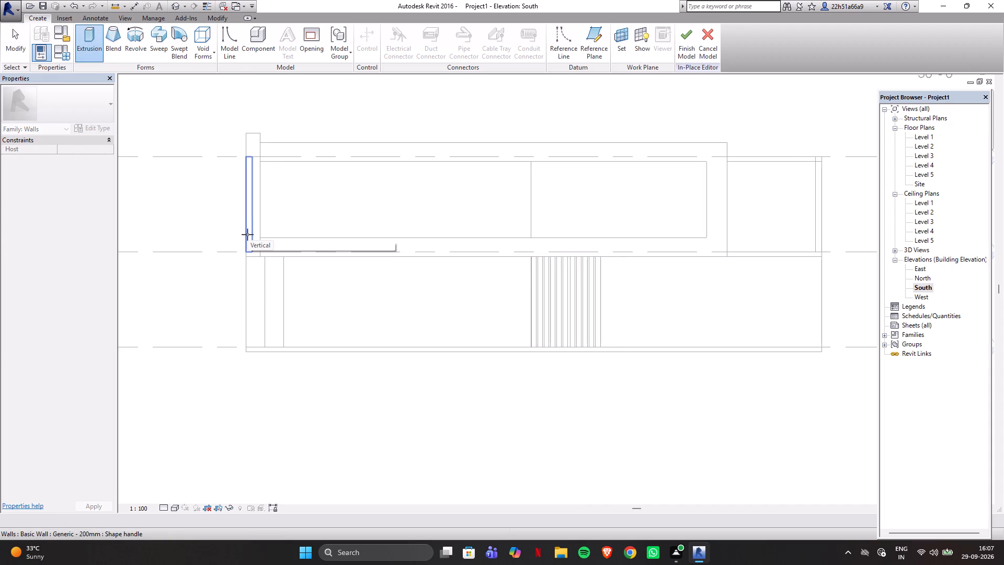
left_click(247, 234)
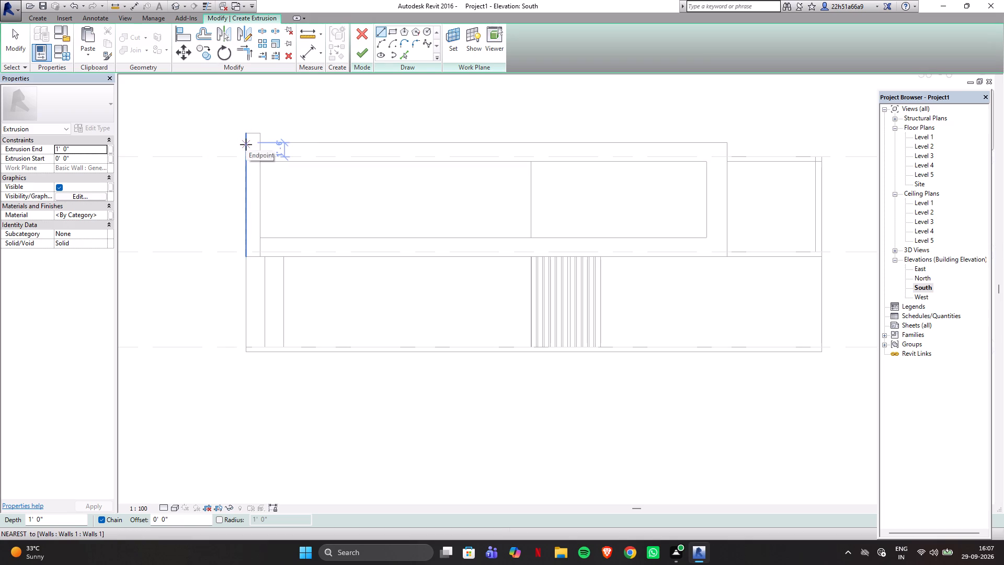
left_click(246, 144)
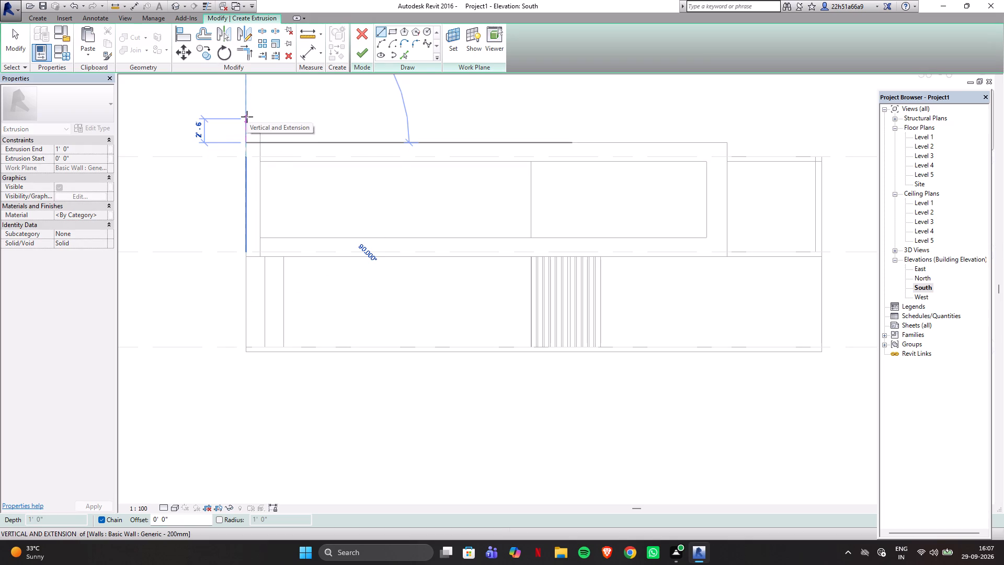
left_click(247, 117)
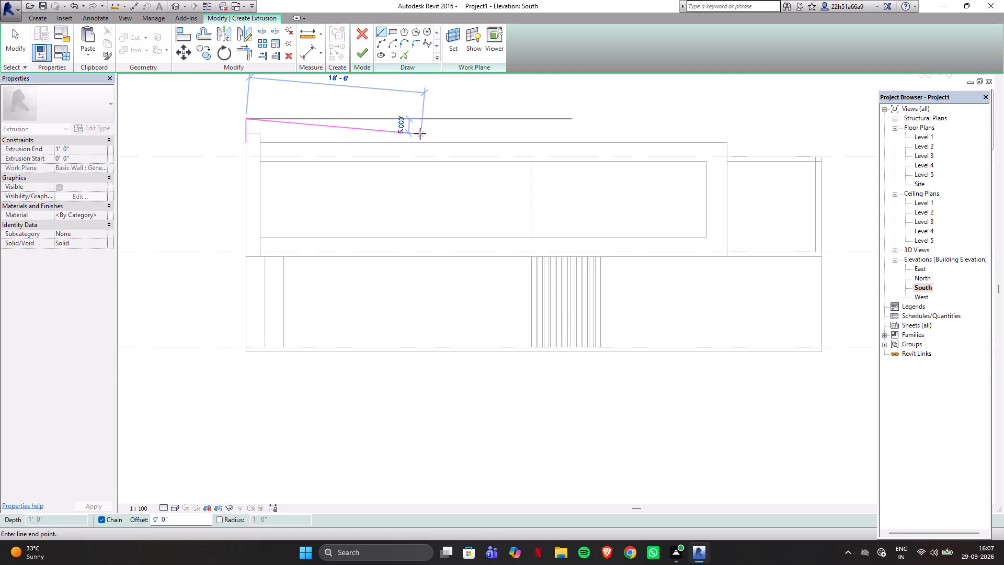
Complete the rectangular profile 20' east along the top, 2'-6" down to the frame's top edge, and back west to the starting point.
scroll(422, 118, "down", 4)
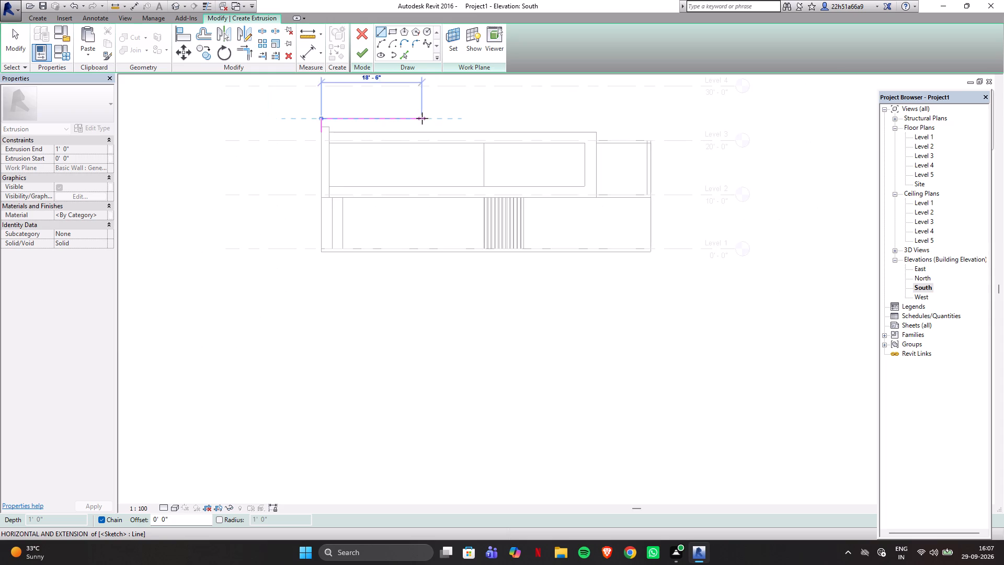
scroll(422, 118, "down", 5)
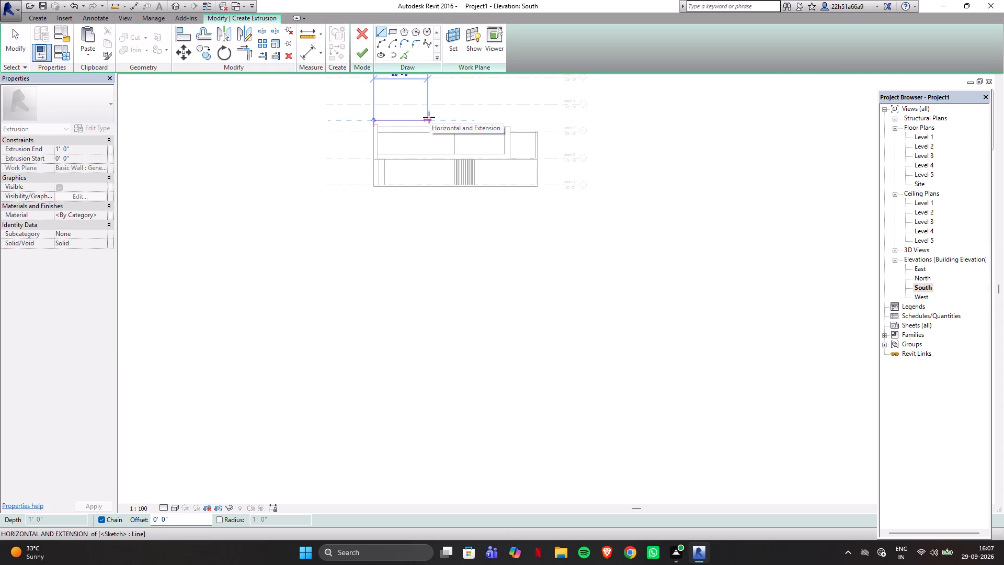
scroll(429, 117, "down", 1)
left_click(429, 117)
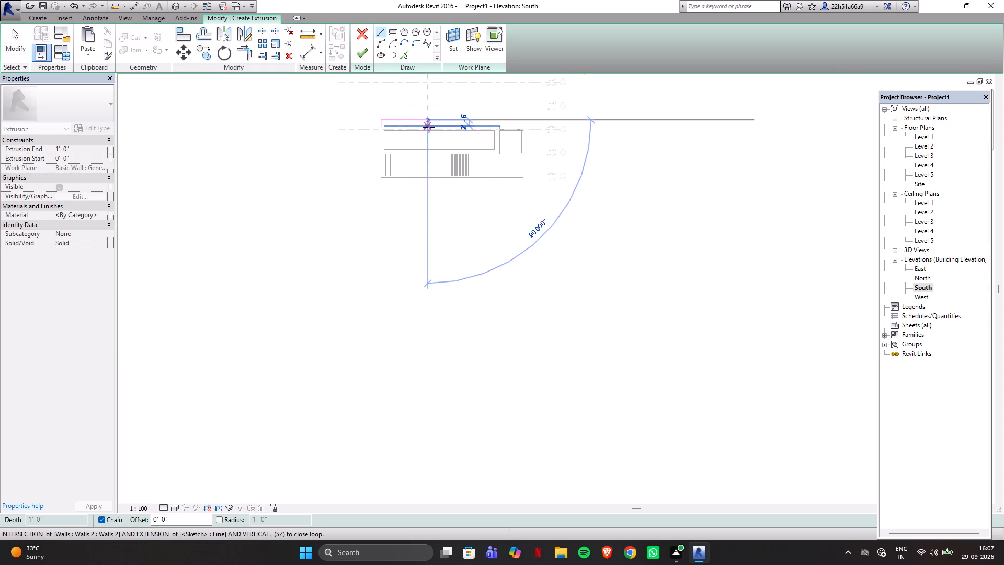
scroll(429, 127, "up", 11)
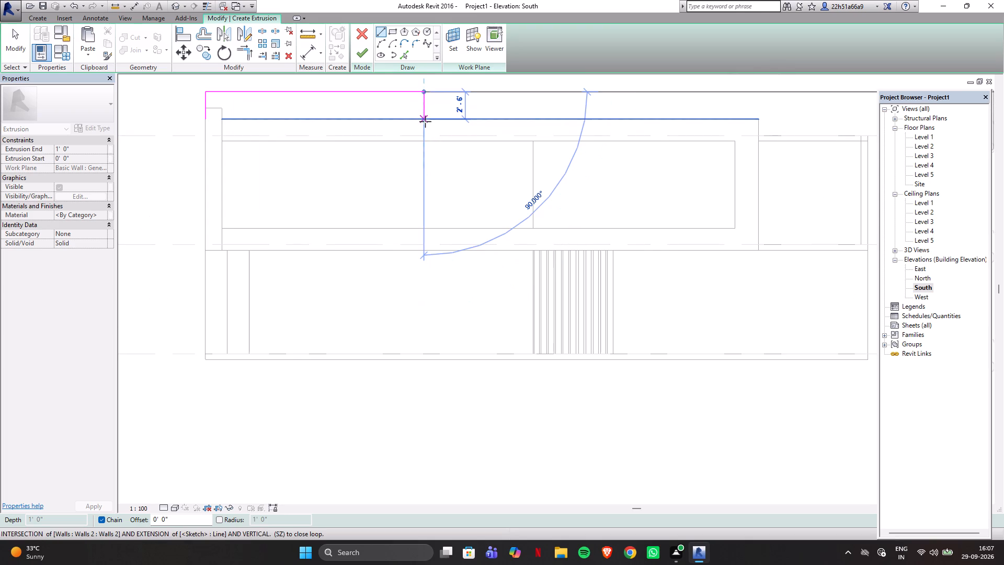
left_click(425, 121)
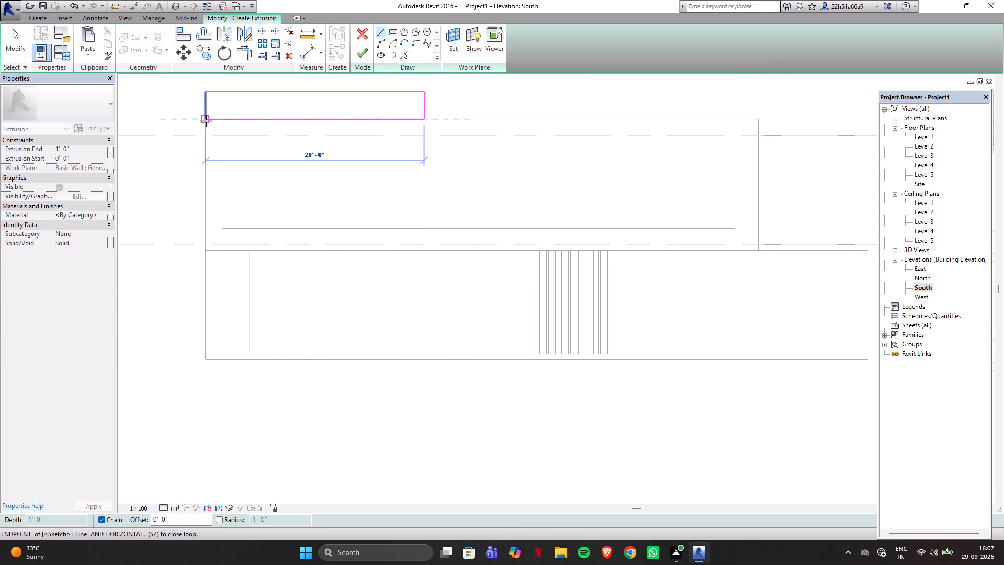
left_click(206, 121)
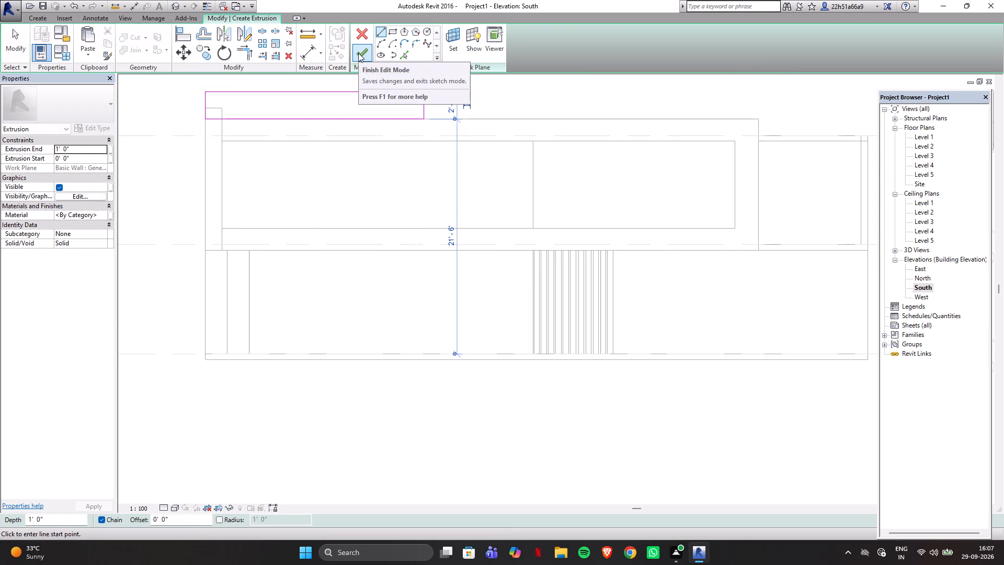
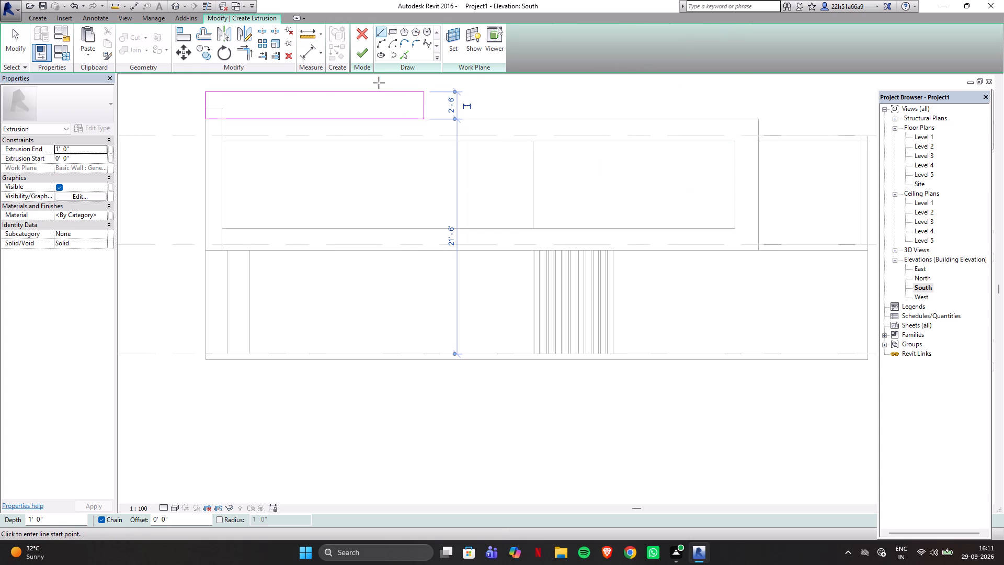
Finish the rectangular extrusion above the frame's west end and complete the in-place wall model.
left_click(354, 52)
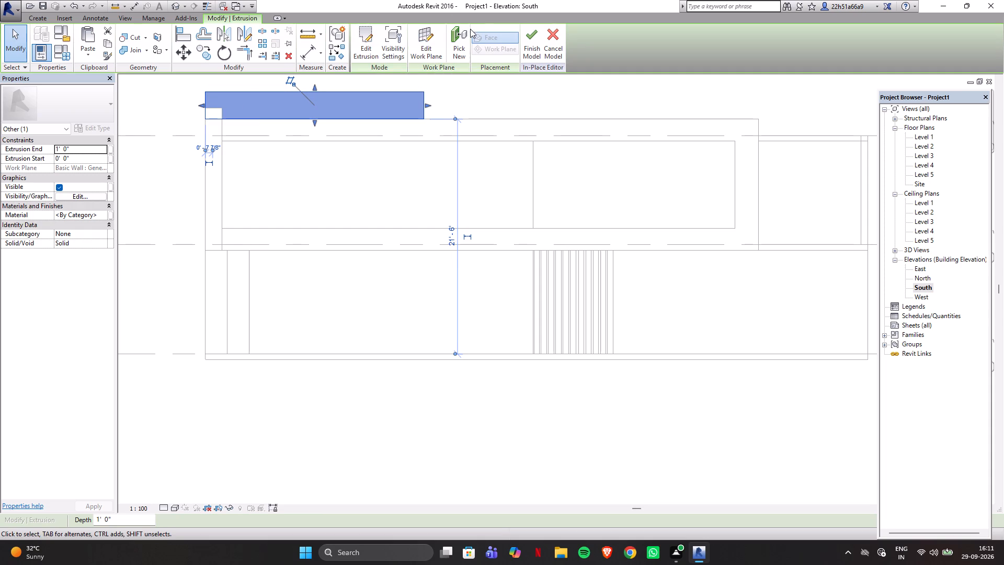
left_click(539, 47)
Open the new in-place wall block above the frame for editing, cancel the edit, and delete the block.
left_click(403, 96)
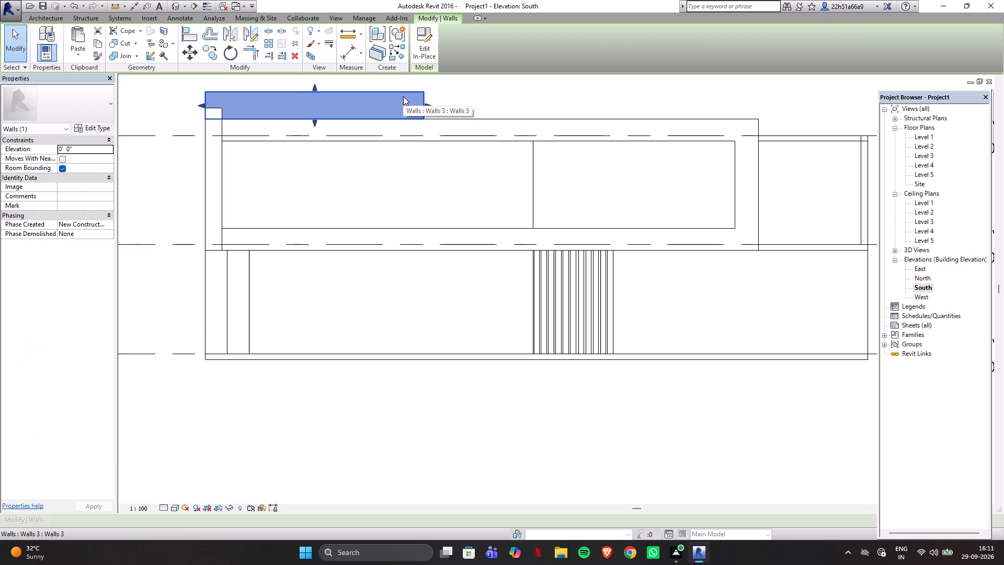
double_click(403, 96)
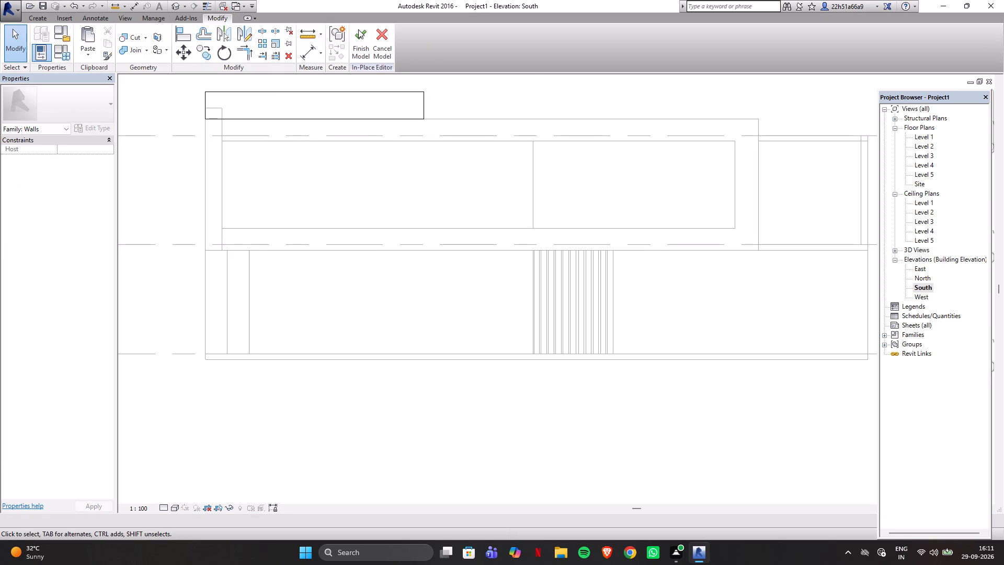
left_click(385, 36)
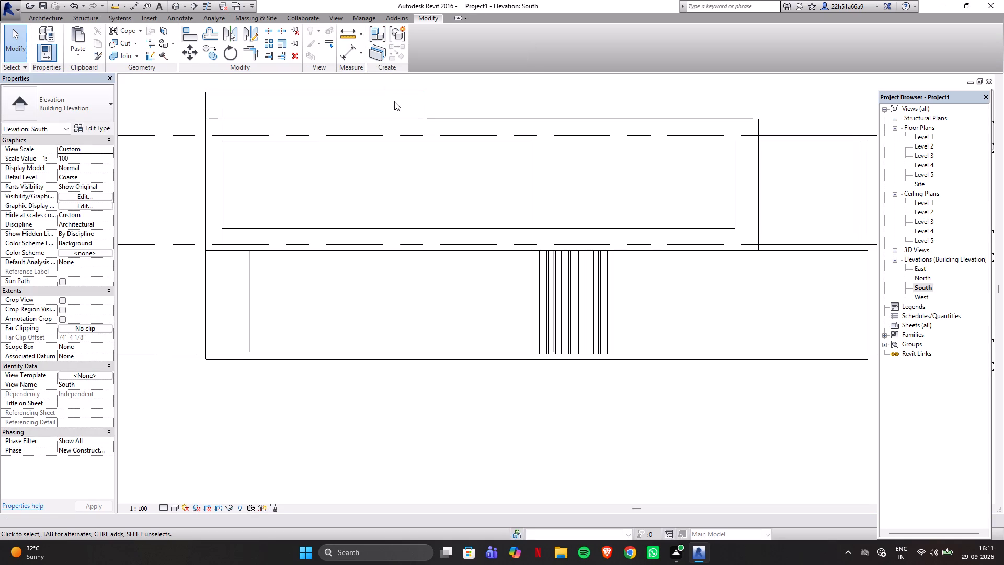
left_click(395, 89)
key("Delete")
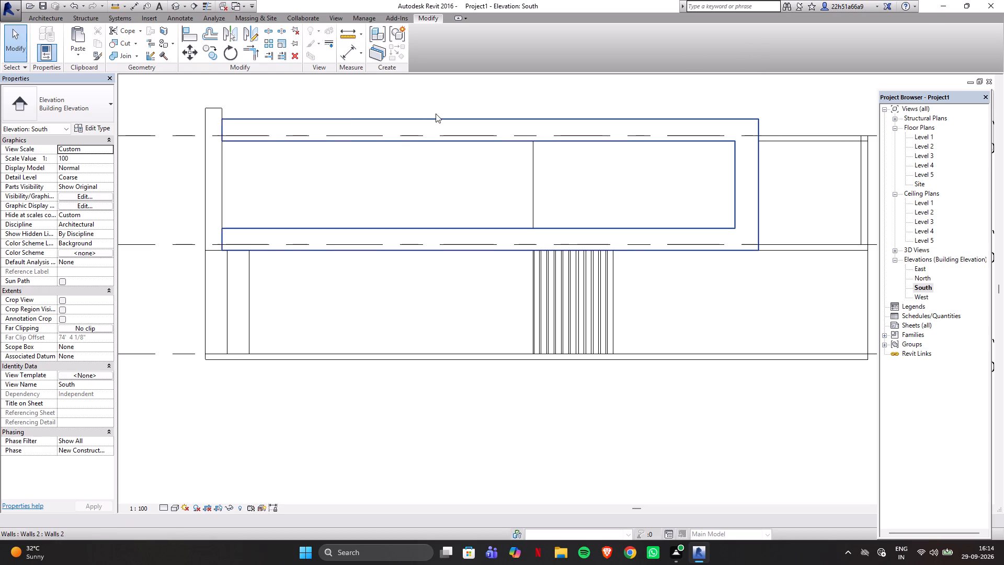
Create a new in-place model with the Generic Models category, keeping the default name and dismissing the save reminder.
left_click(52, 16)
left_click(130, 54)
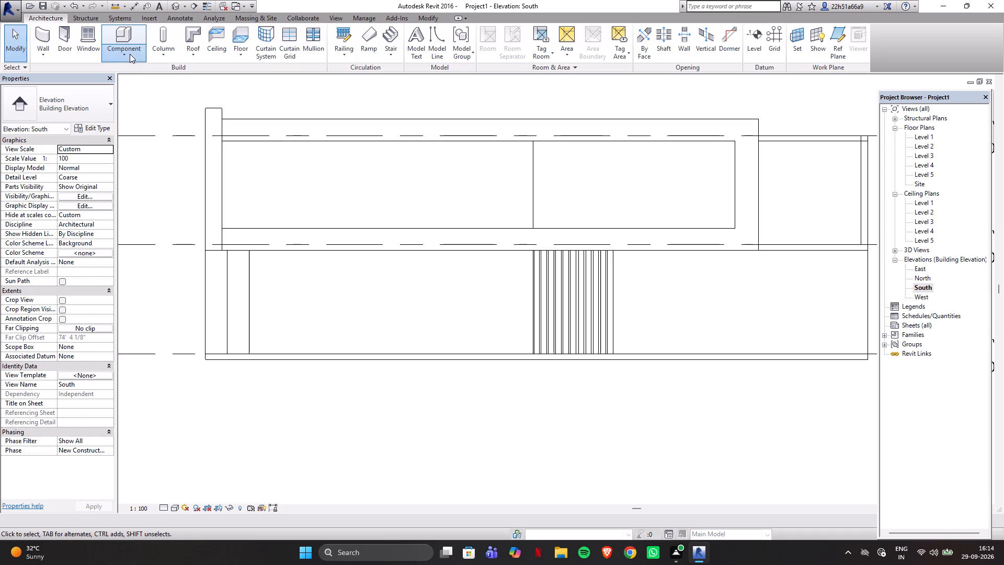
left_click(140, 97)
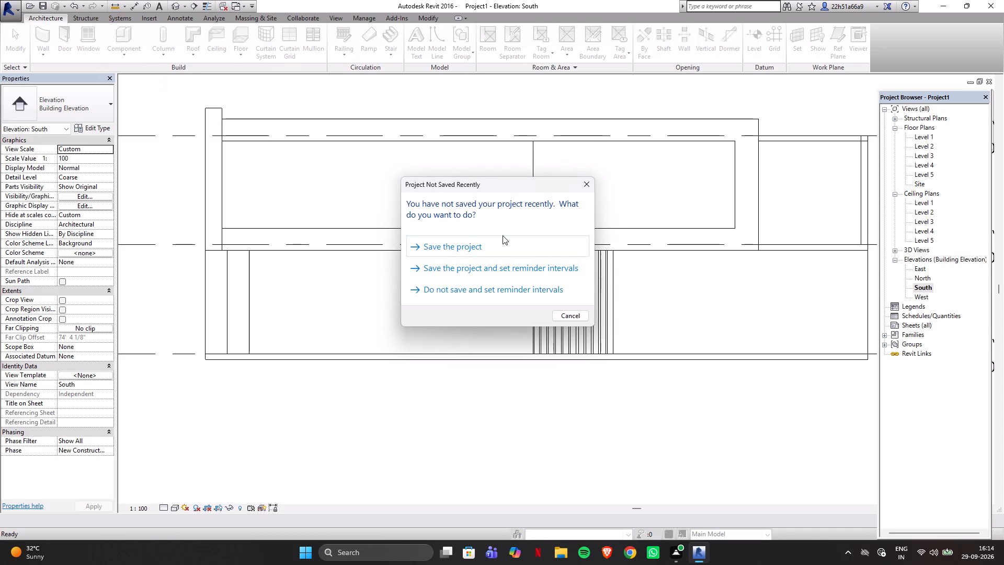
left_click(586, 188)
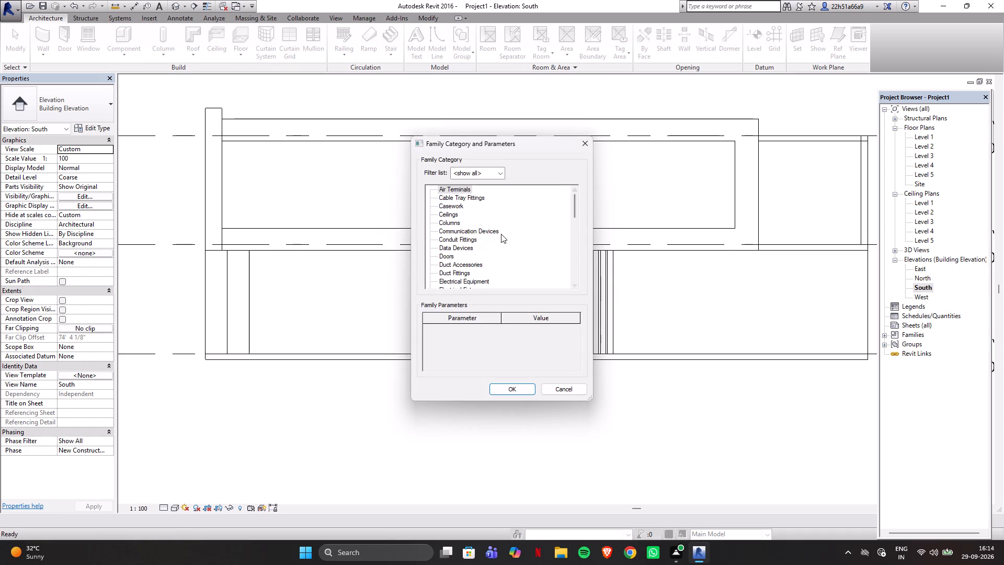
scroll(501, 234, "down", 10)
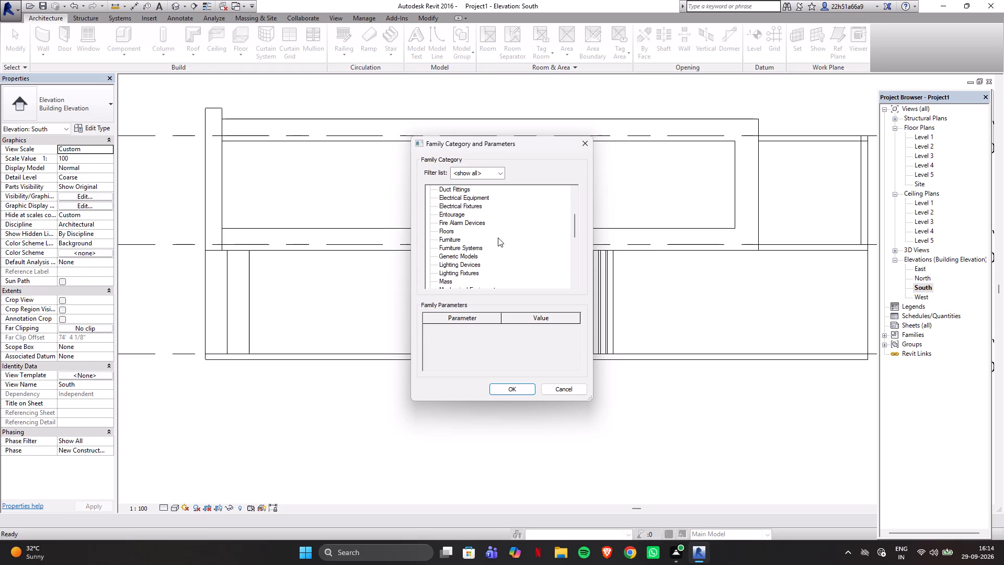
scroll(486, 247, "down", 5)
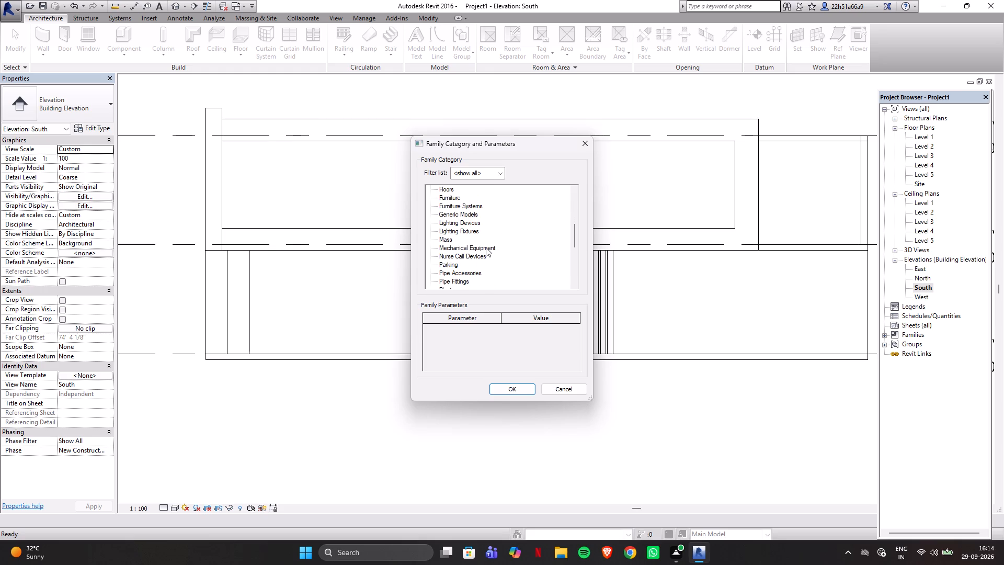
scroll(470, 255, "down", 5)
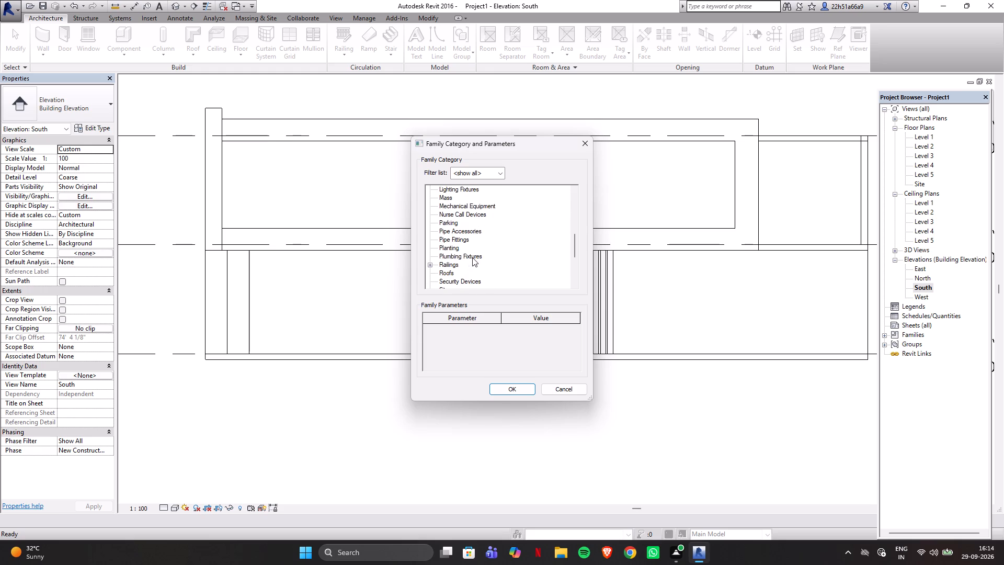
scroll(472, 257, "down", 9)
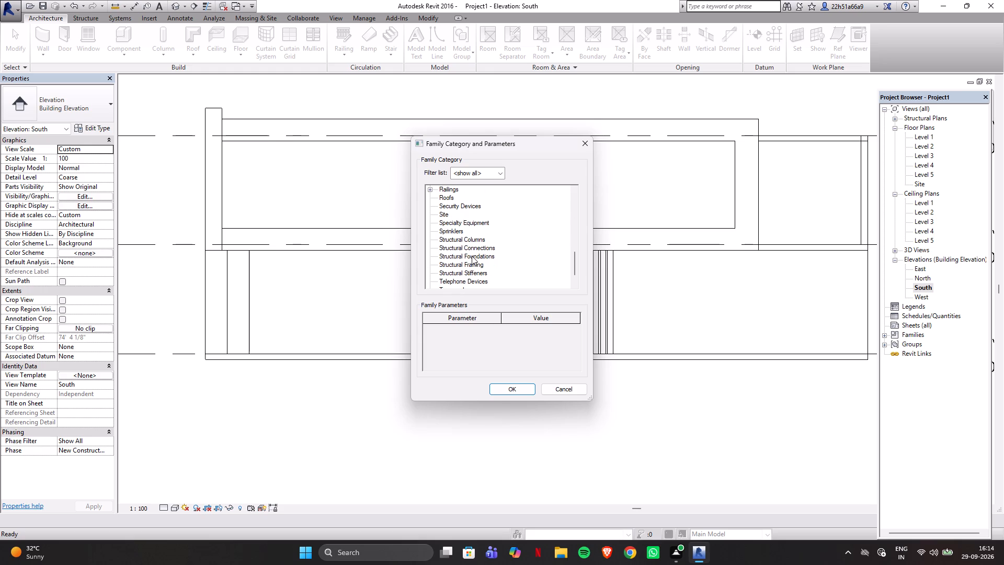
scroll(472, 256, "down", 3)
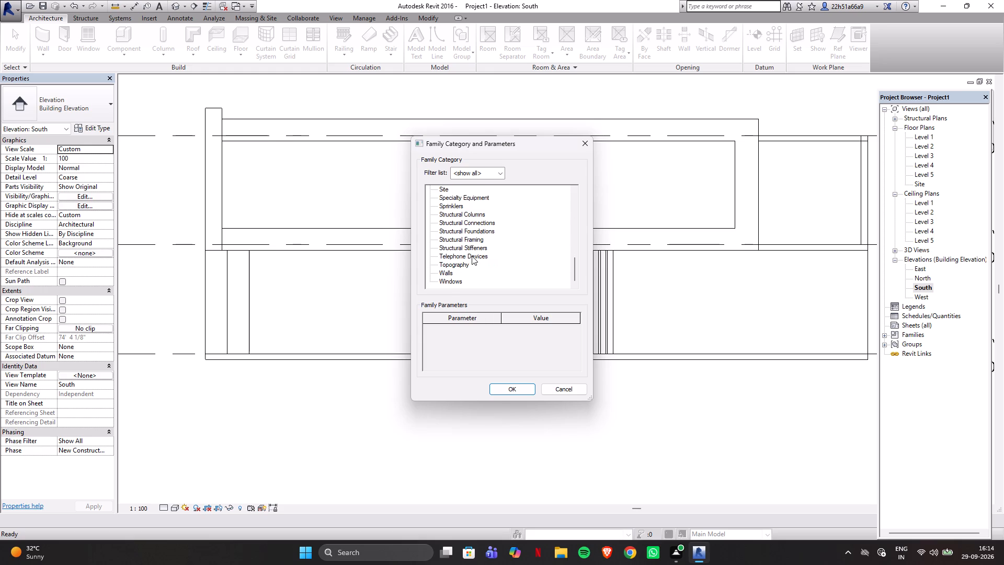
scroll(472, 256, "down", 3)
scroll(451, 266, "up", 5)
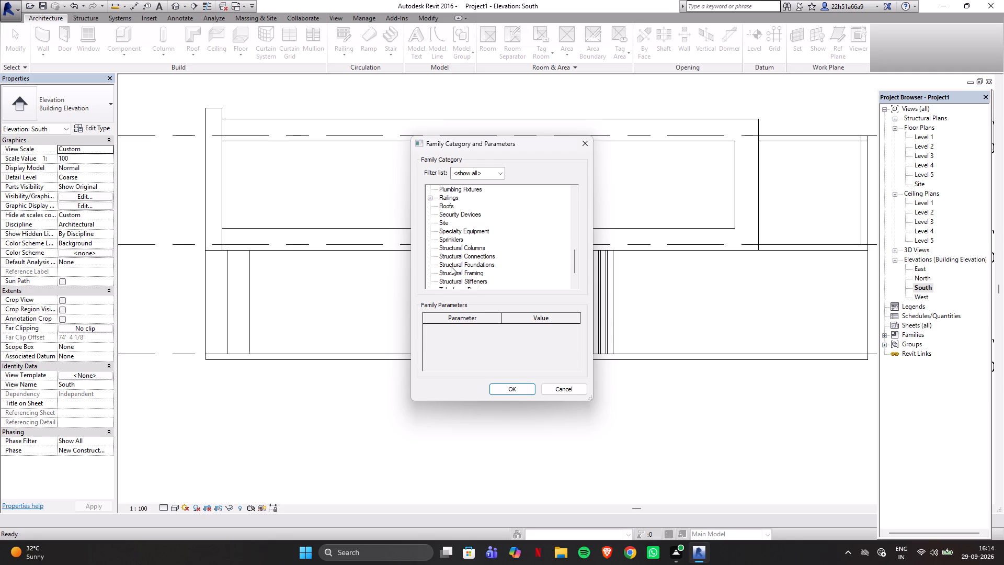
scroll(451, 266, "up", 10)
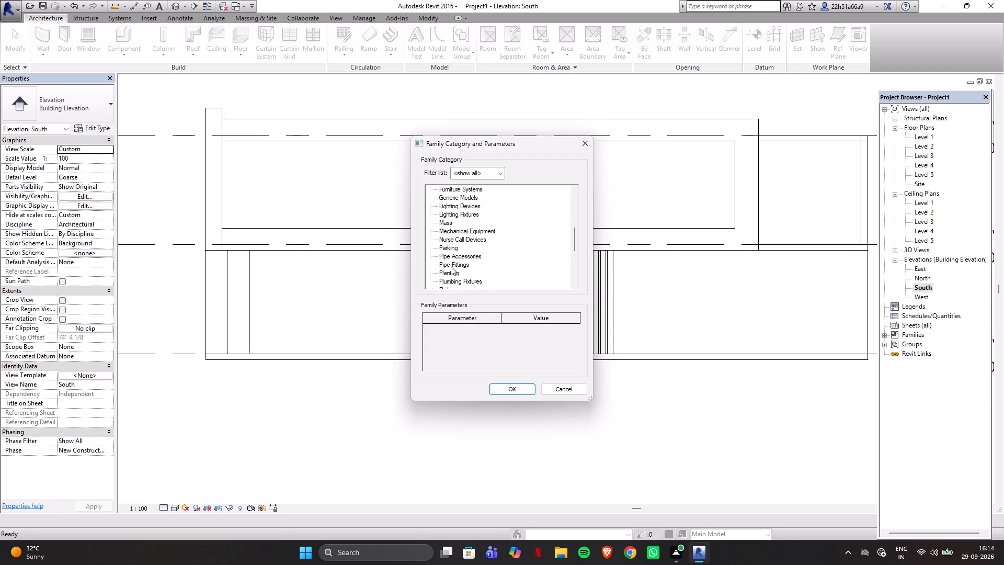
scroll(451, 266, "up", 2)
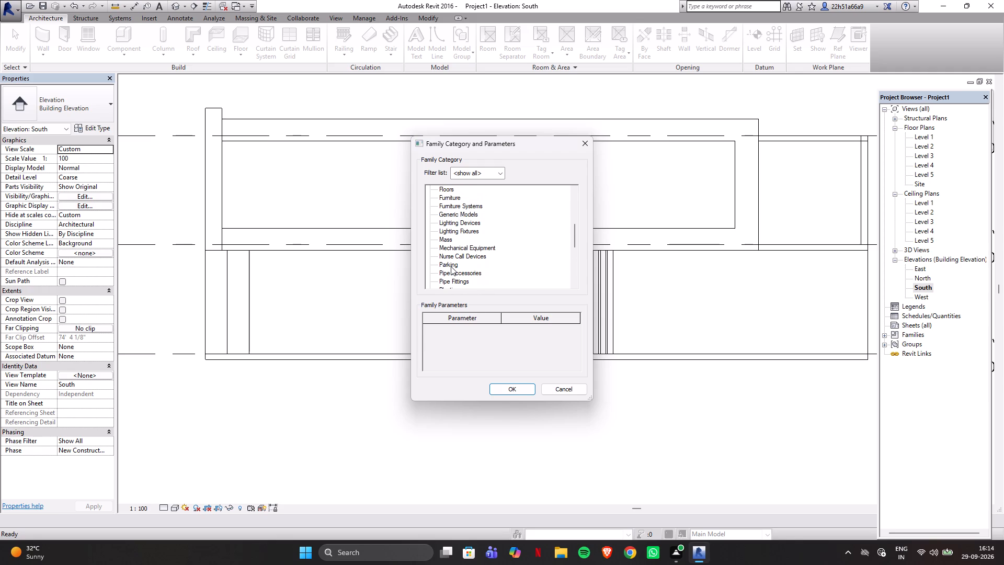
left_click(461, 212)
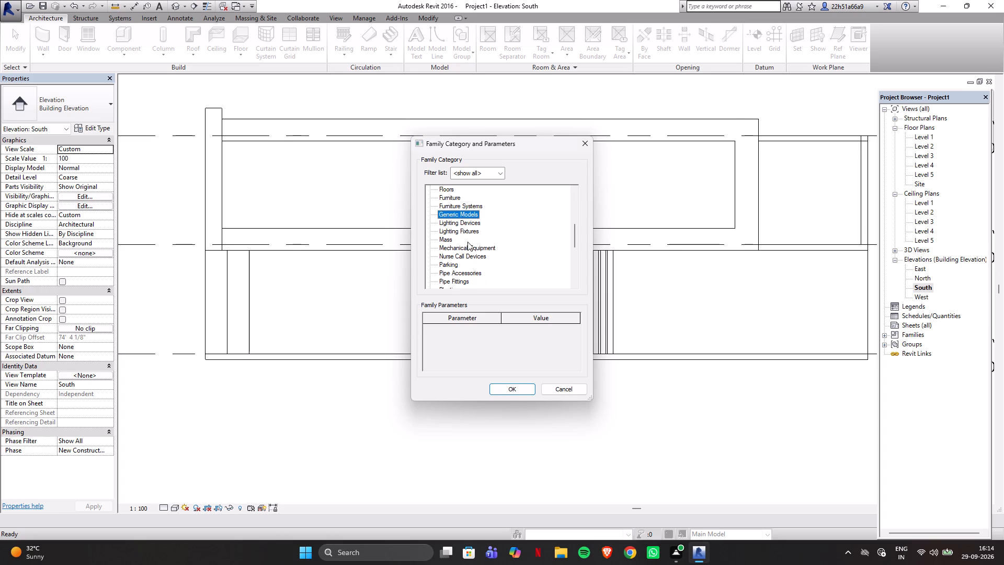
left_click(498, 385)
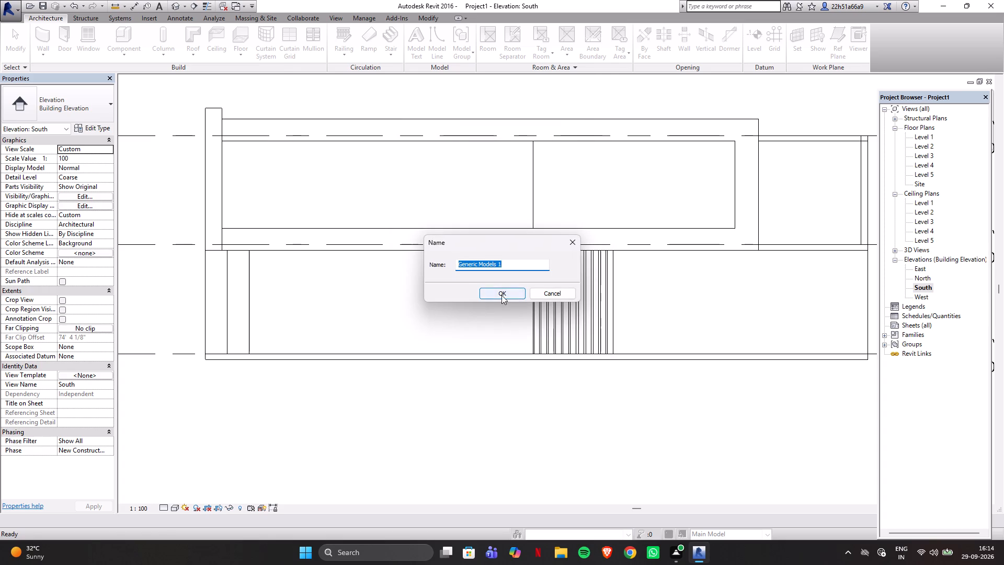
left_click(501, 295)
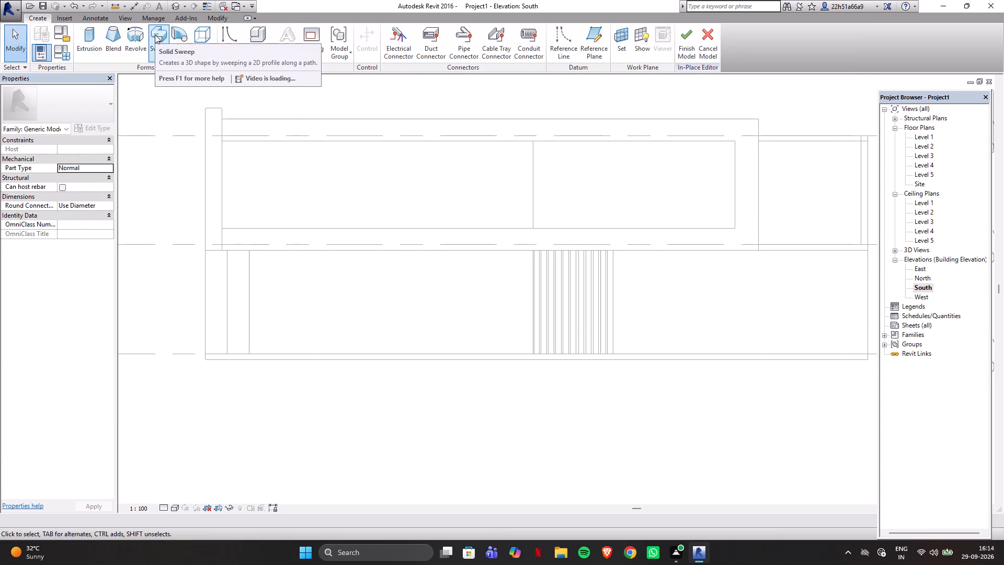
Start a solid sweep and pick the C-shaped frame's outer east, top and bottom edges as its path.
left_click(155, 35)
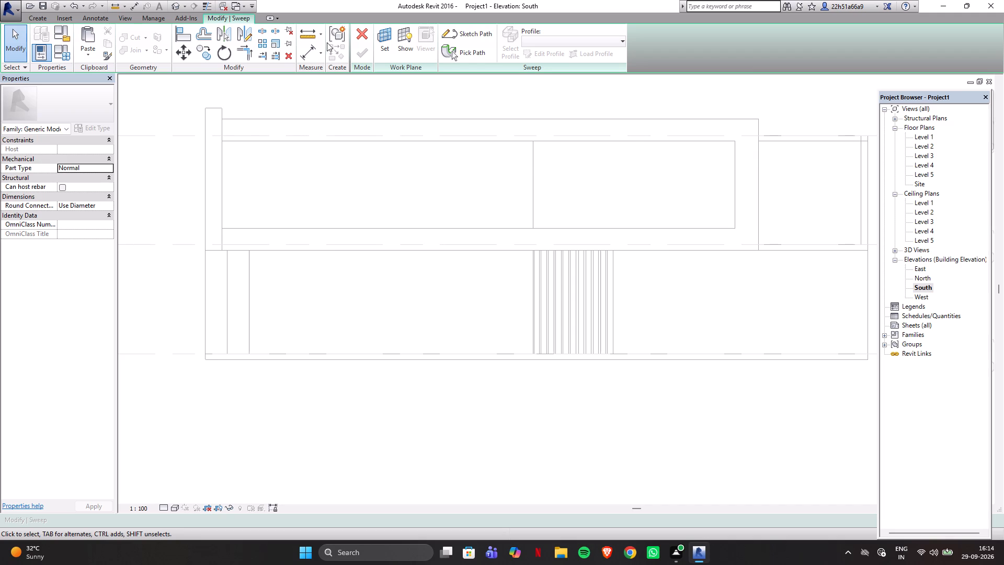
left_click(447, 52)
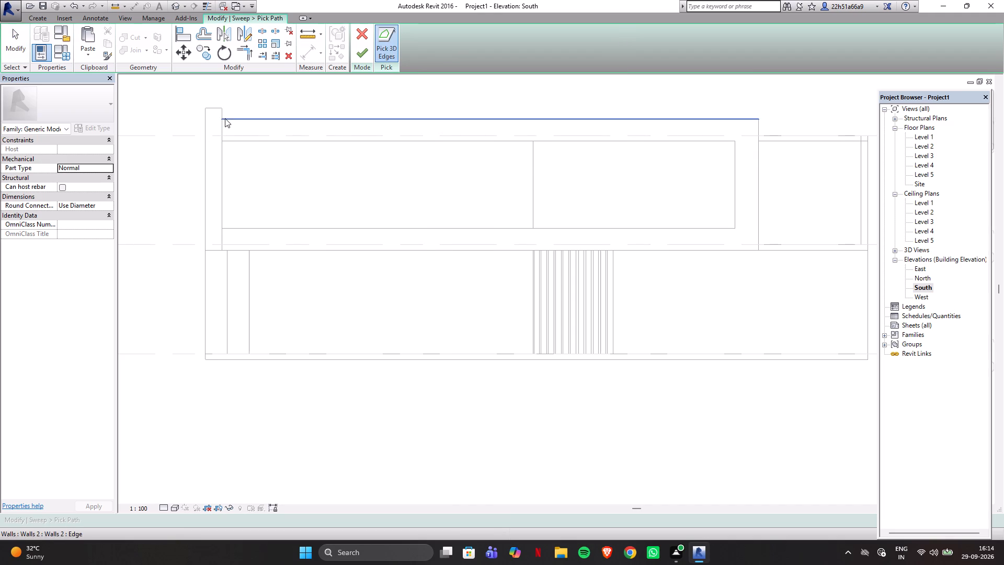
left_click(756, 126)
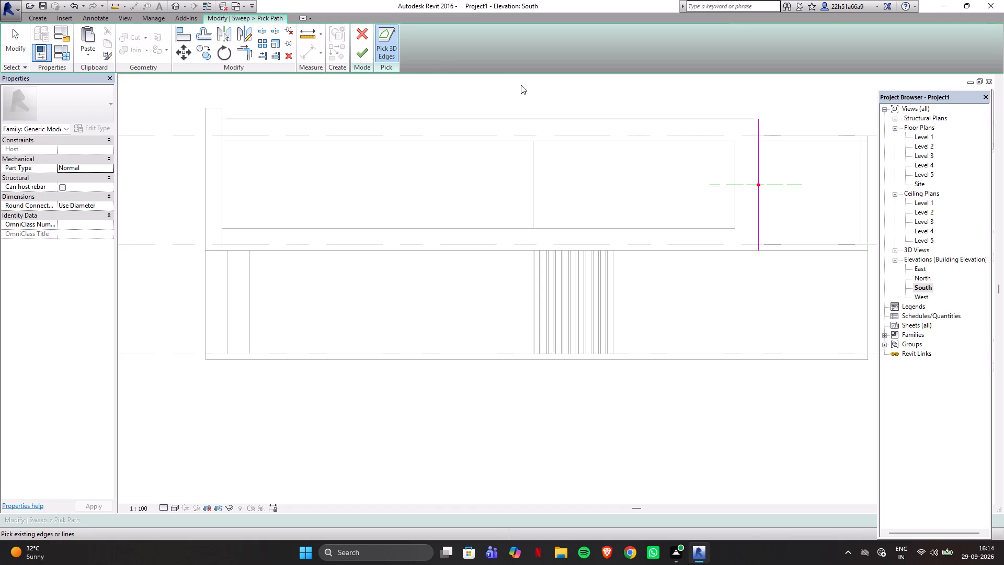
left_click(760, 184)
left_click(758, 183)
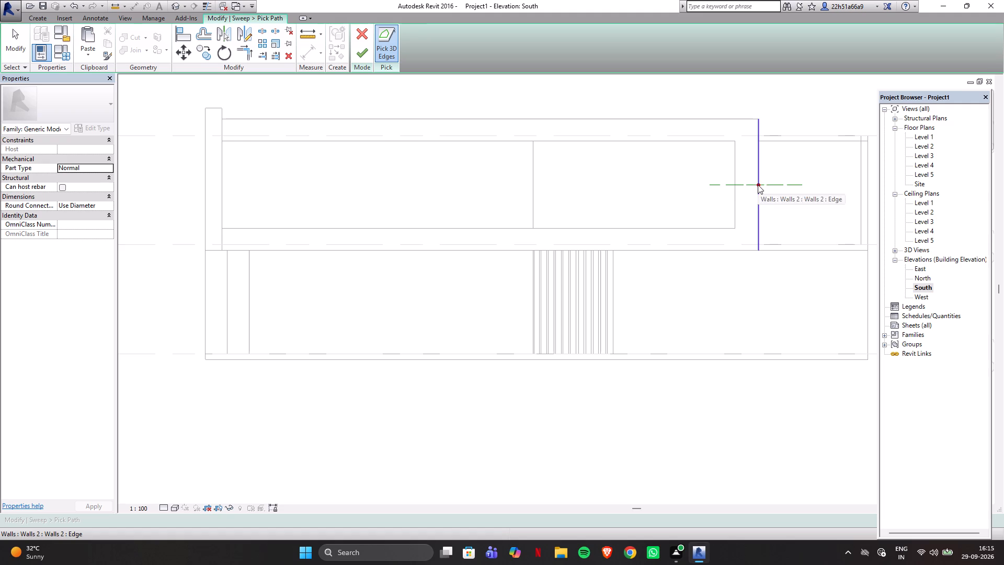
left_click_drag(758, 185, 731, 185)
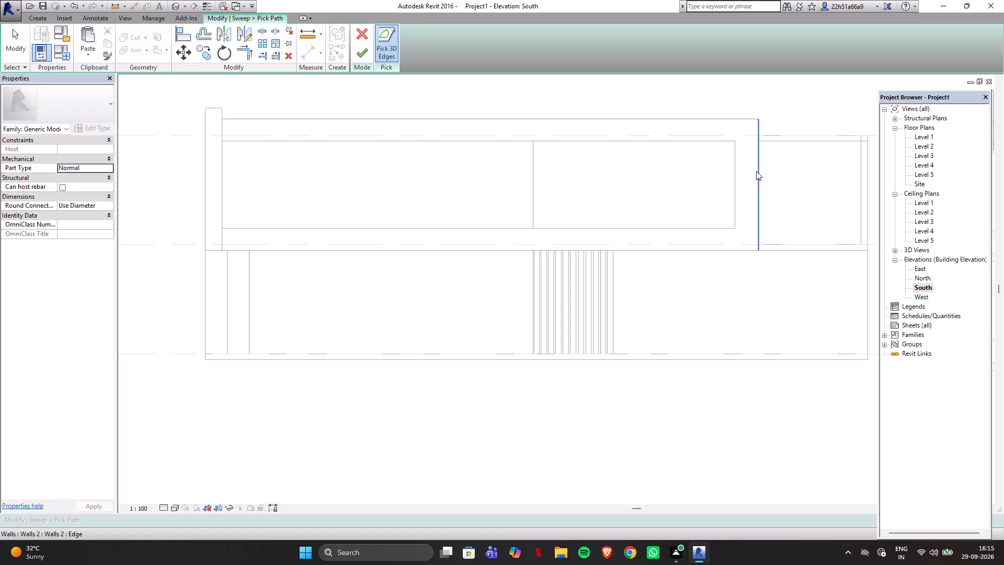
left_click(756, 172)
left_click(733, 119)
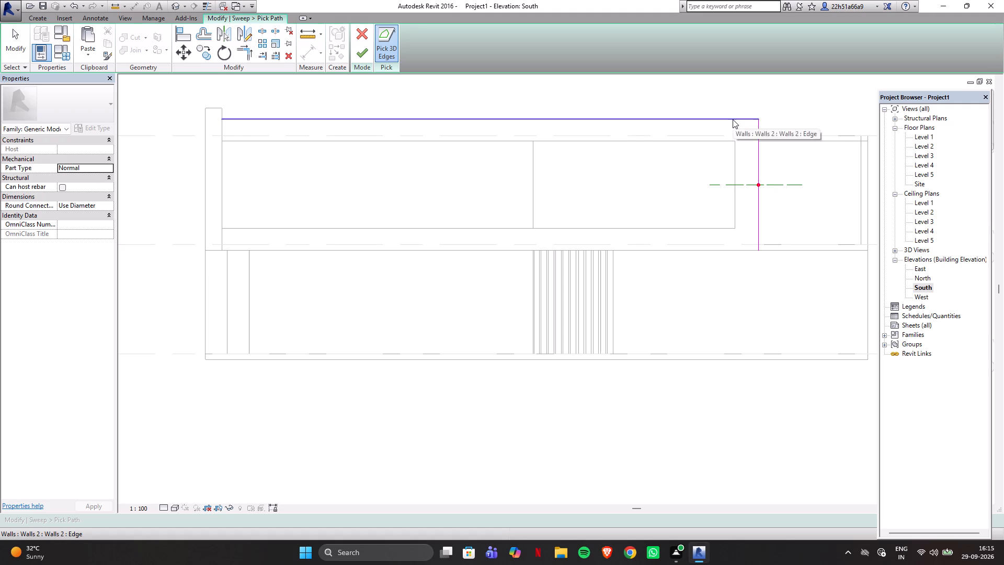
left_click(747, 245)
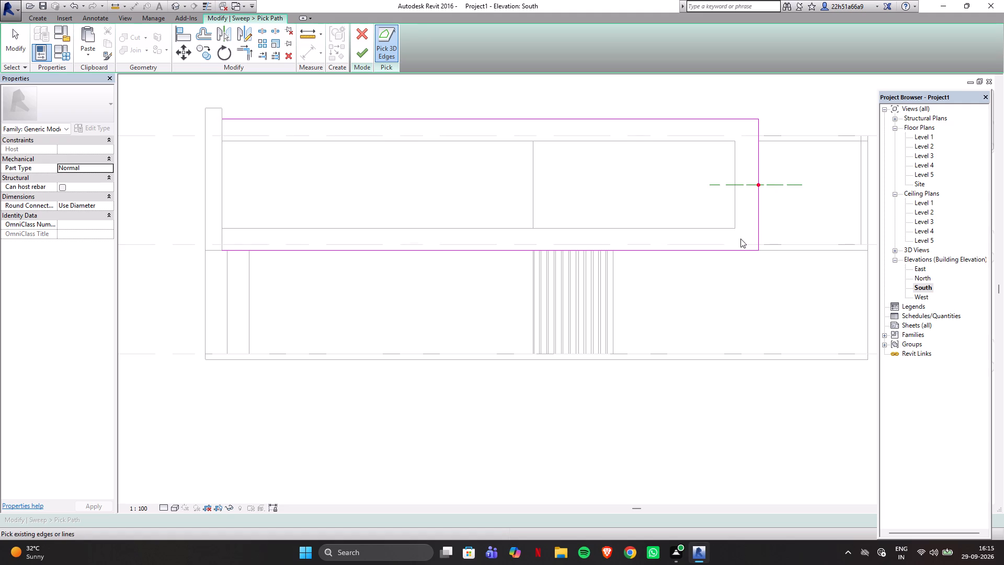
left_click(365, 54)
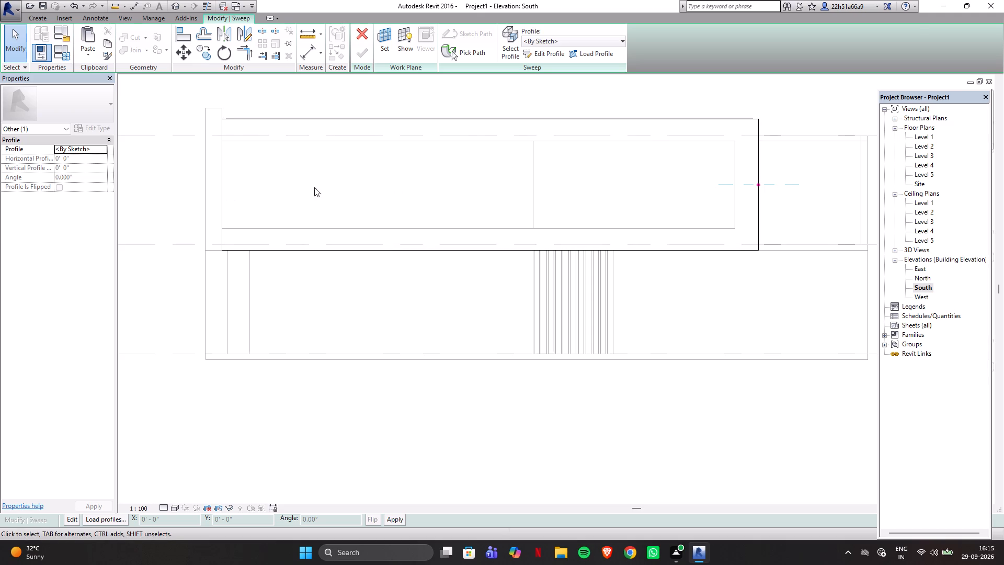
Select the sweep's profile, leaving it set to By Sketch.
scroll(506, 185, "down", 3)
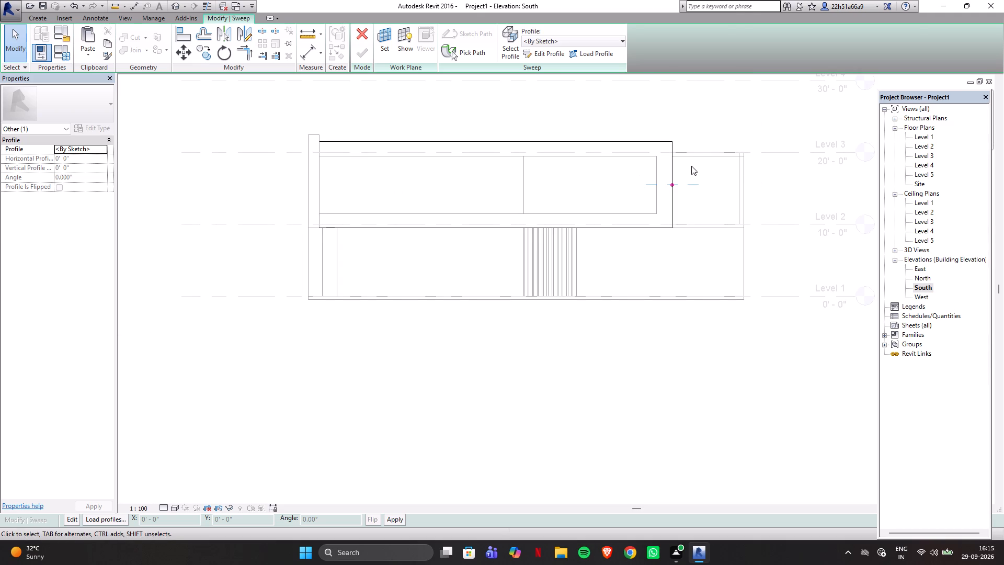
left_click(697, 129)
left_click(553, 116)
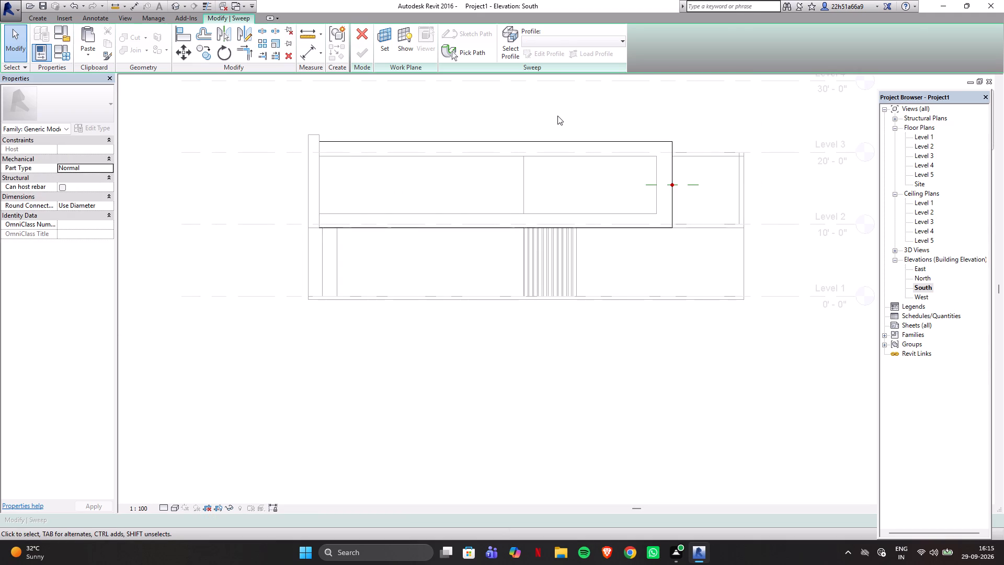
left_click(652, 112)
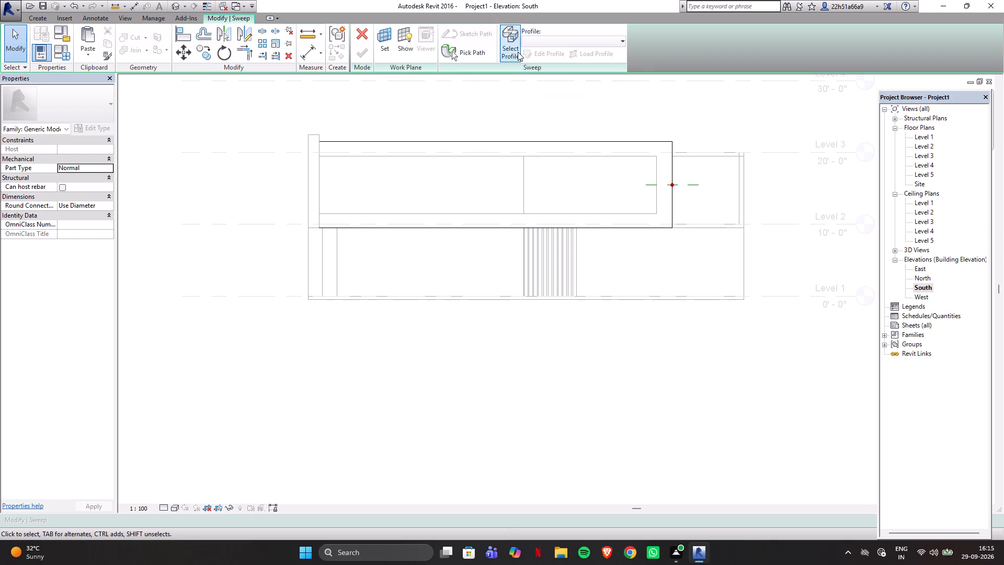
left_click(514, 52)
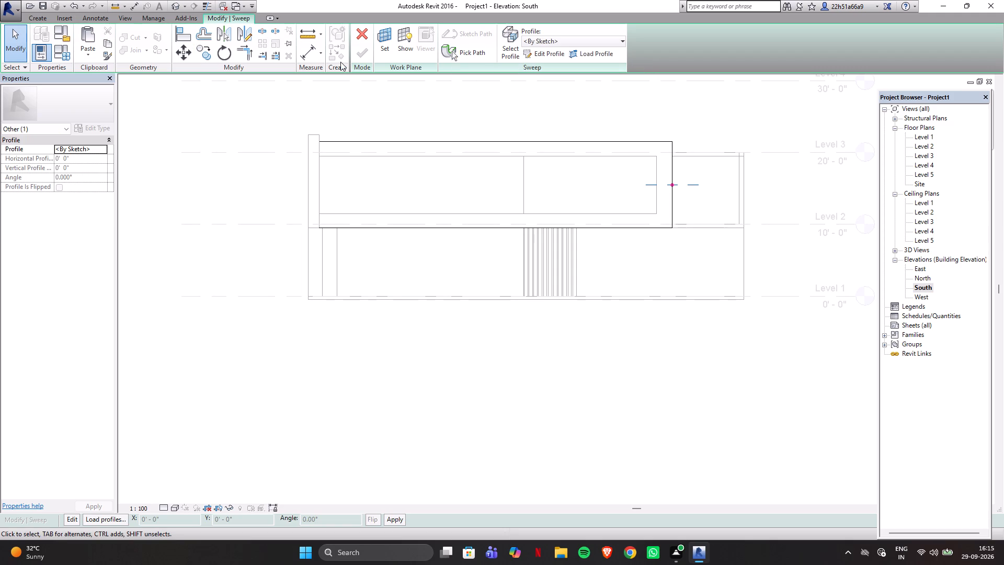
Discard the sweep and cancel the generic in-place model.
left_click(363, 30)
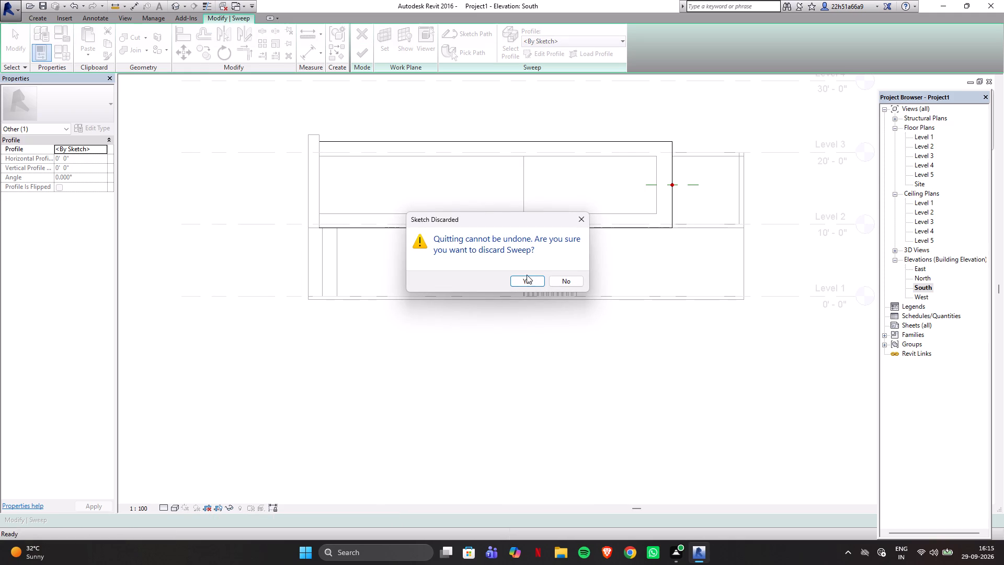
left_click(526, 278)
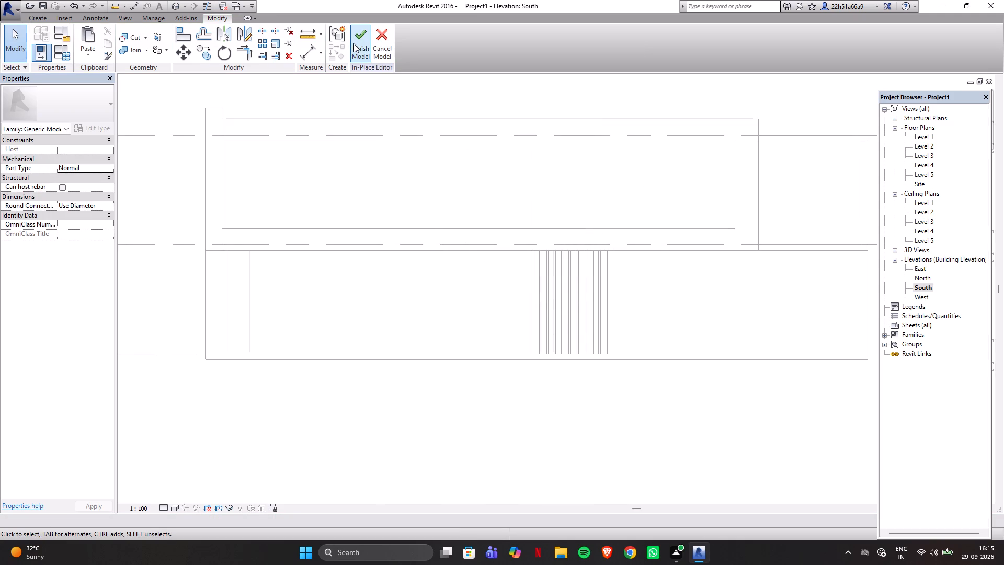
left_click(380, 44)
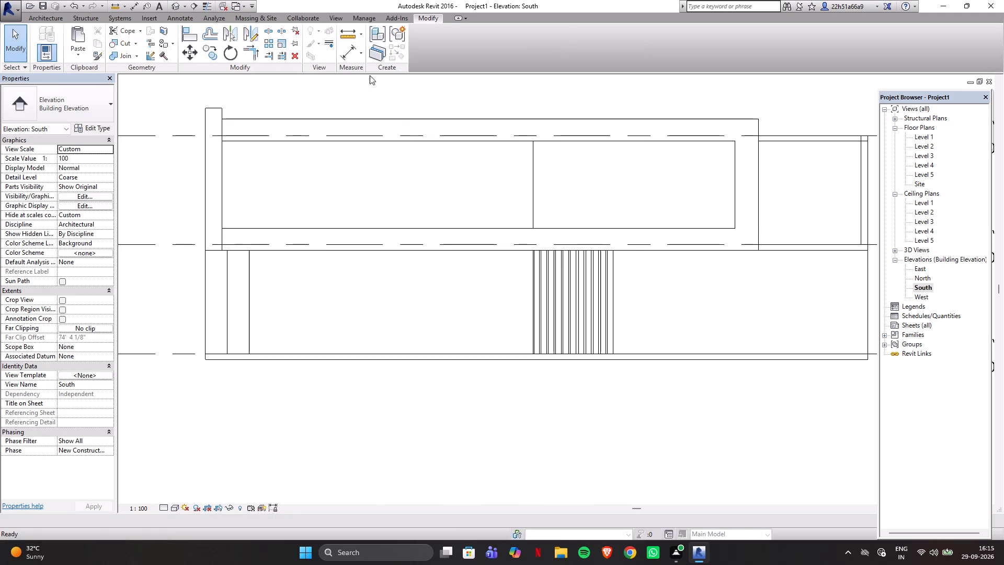
Start a new component in the South elevation, working around the upper end of the west wall.
scroll(437, 240, "down", 3)
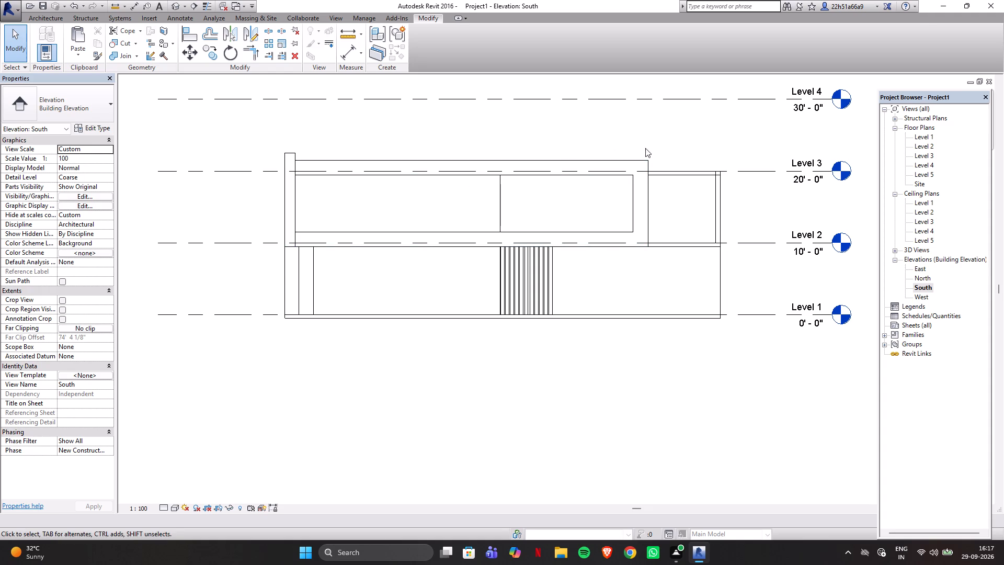
scroll(640, 173, "up", 3)
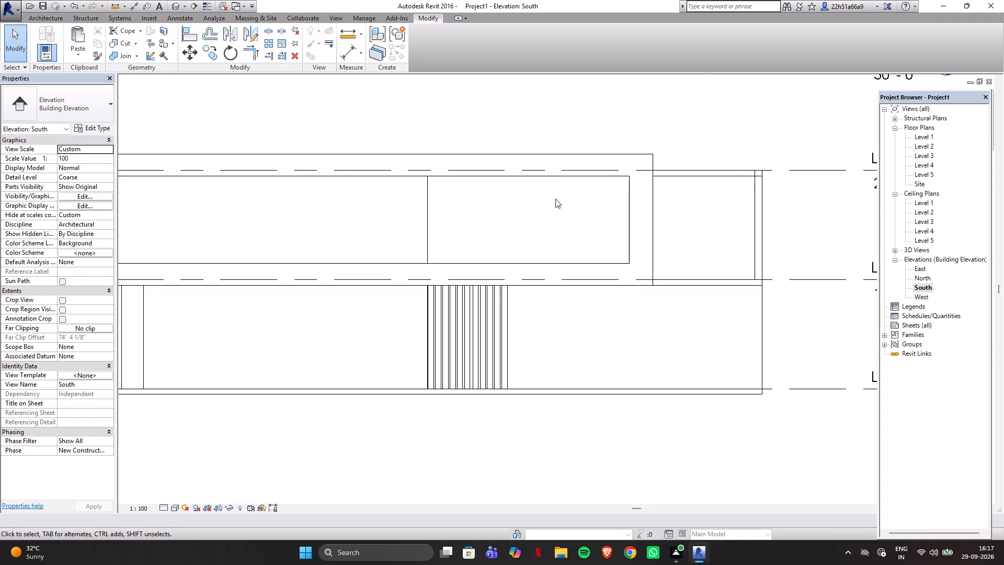
scroll(737, 141, "down", 4)
scroll(401, 164, "up", 4)
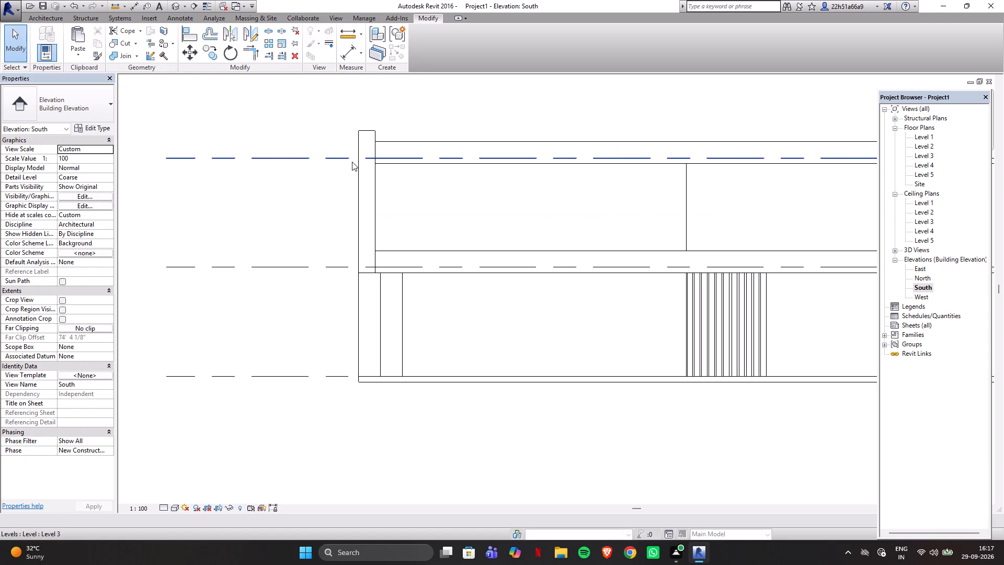
scroll(352, 162, "up", 2)
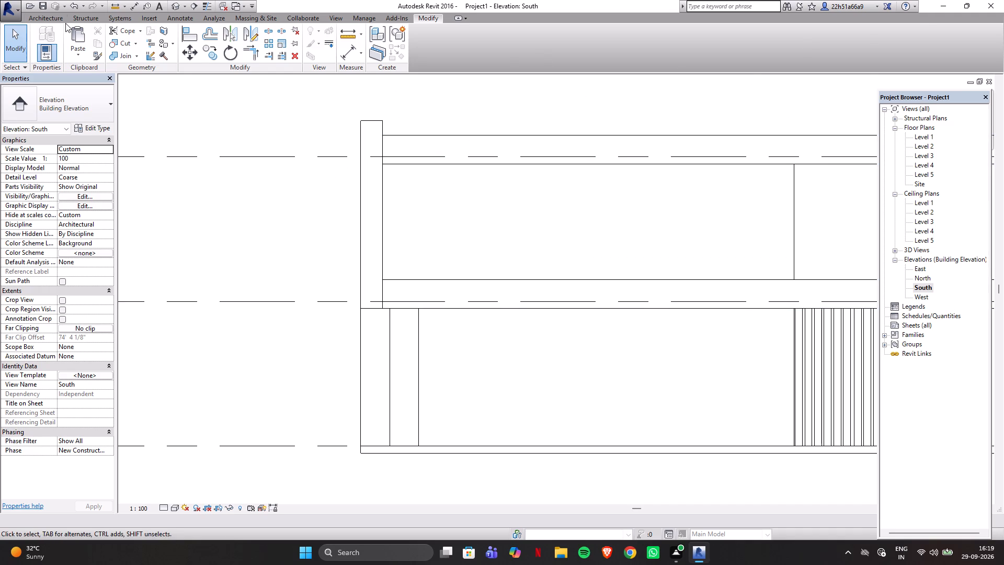
left_click(52, 20)
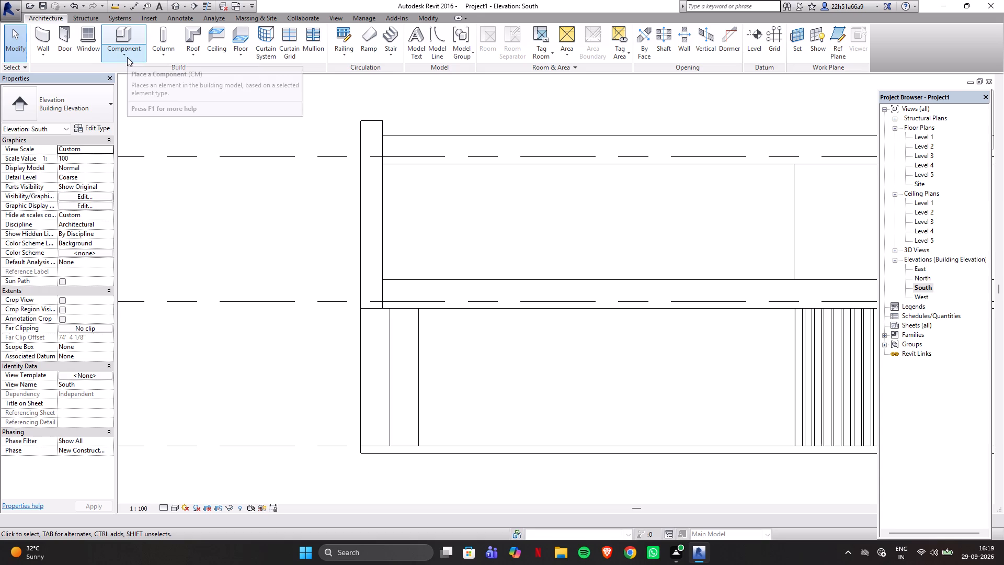
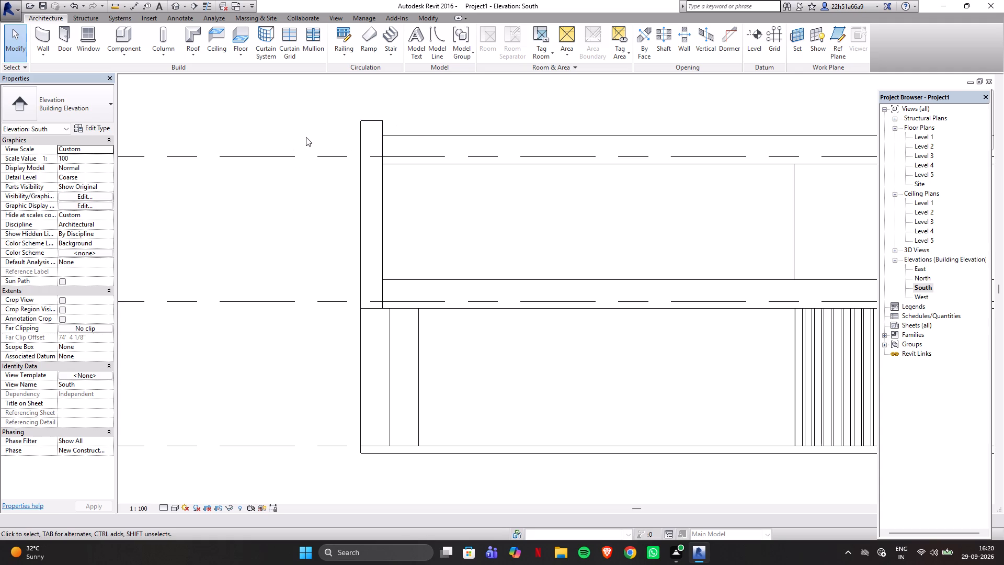
Start an in-place model component in the Walls category, accepting the suggested name.
left_click(129, 56)
left_click(144, 98)
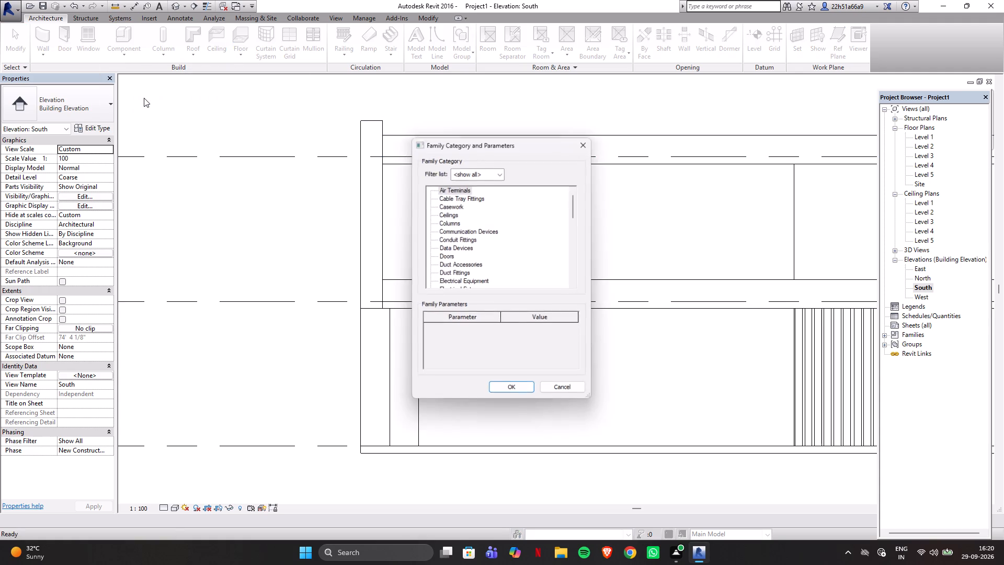
scroll(470, 232, "down", 10)
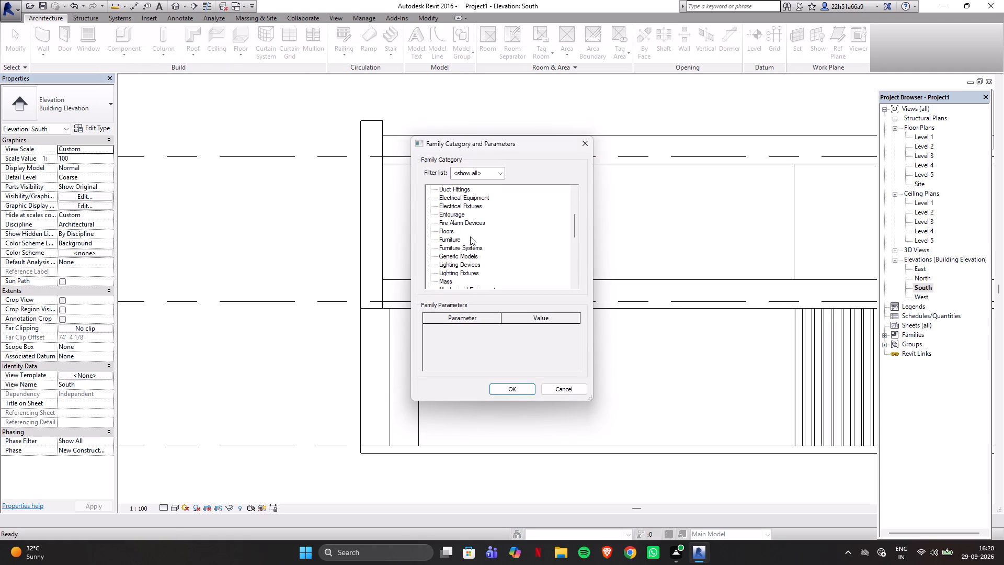
scroll(470, 236, "down", 20)
scroll(470, 236, "down", 7)
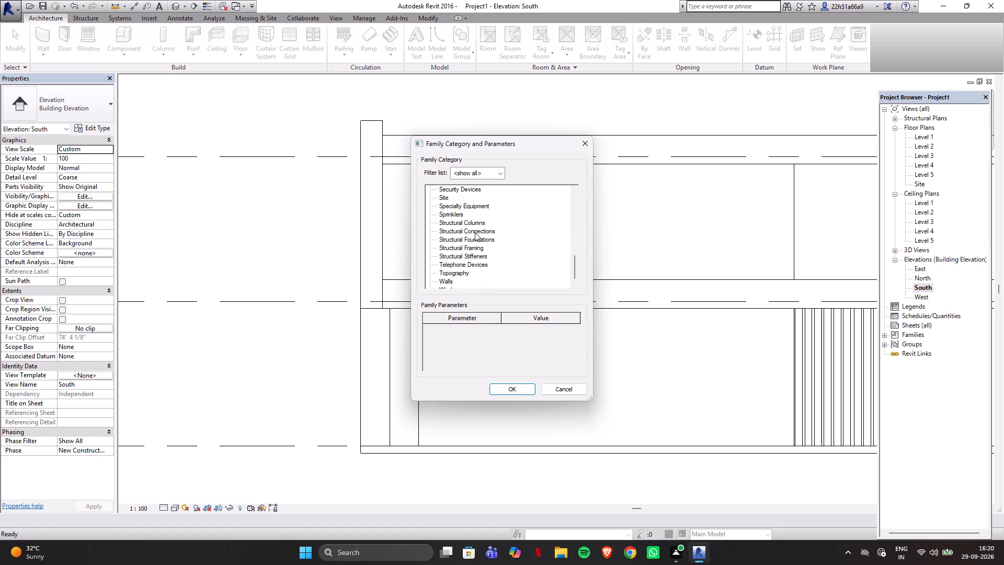
left_click(442, 274)
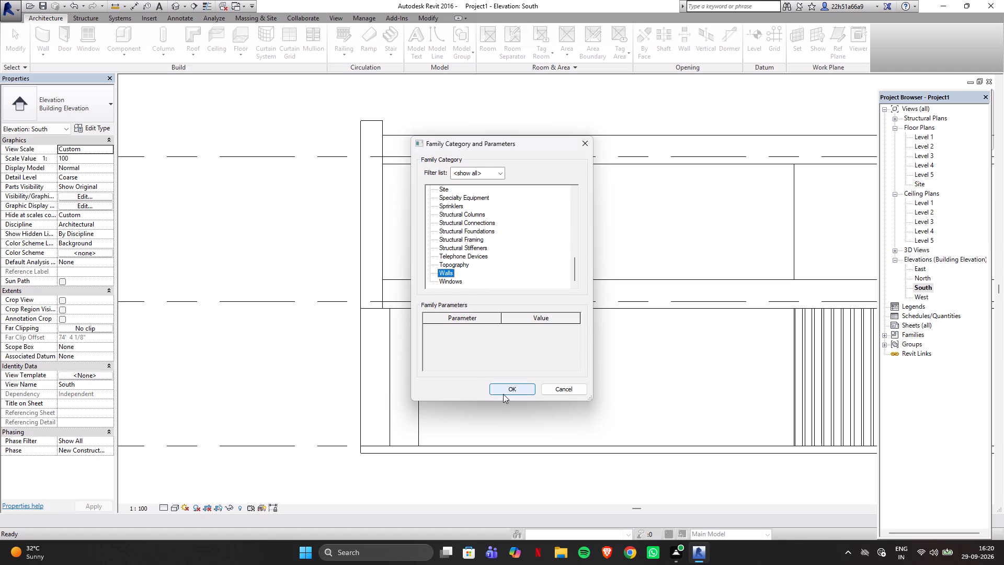
left_click(503, 394)
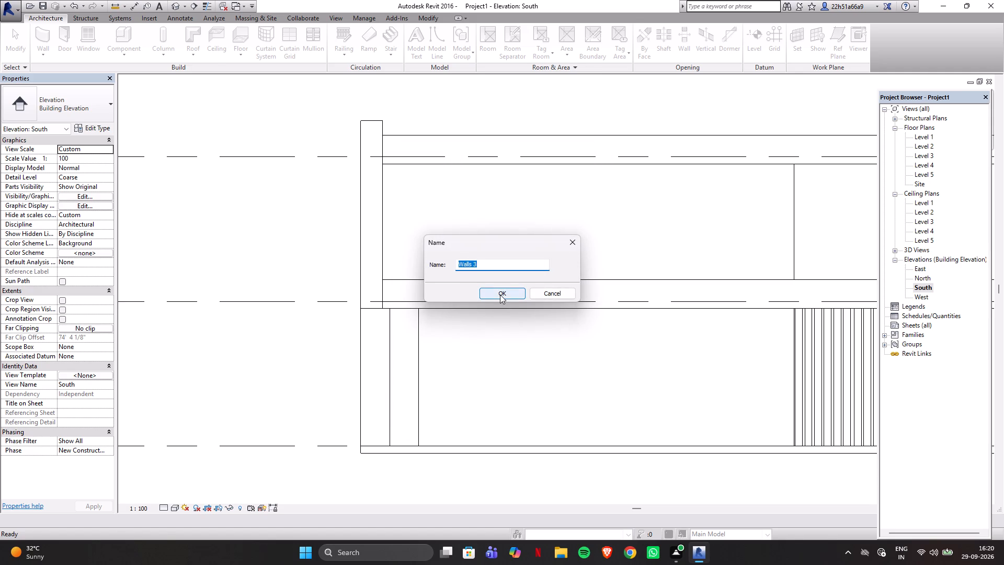
left_click(500, 295)
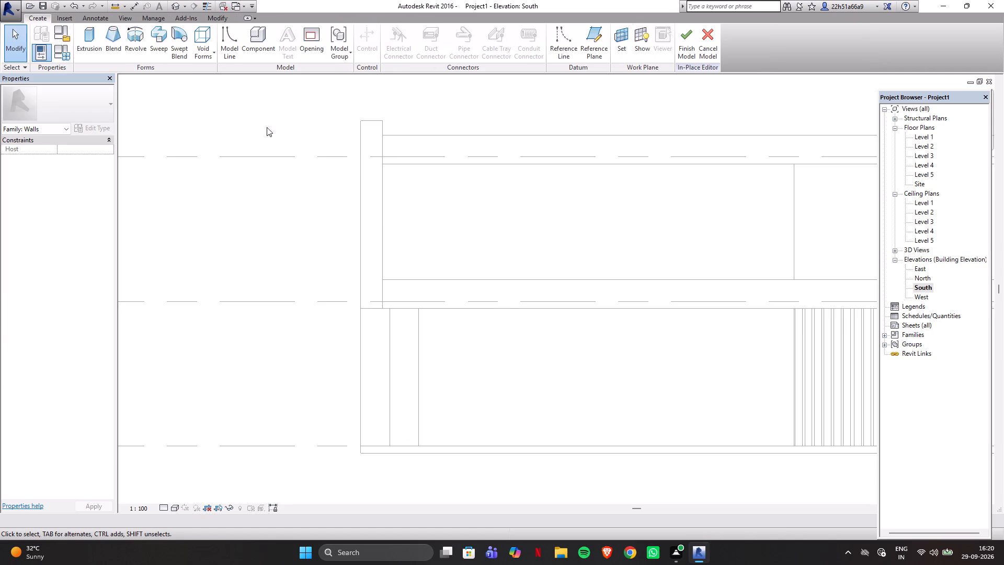
Extrude a 20' by 2'-6" rectangle on the west wall's south face, from the frame's top west corner down to Level 3.
left_click(85, 32)
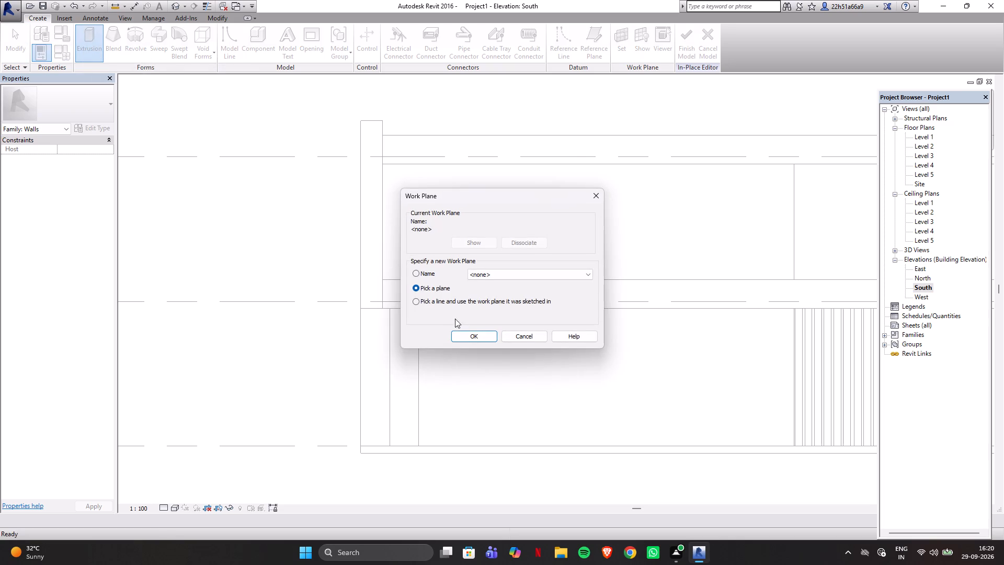
left_click(474, 337)
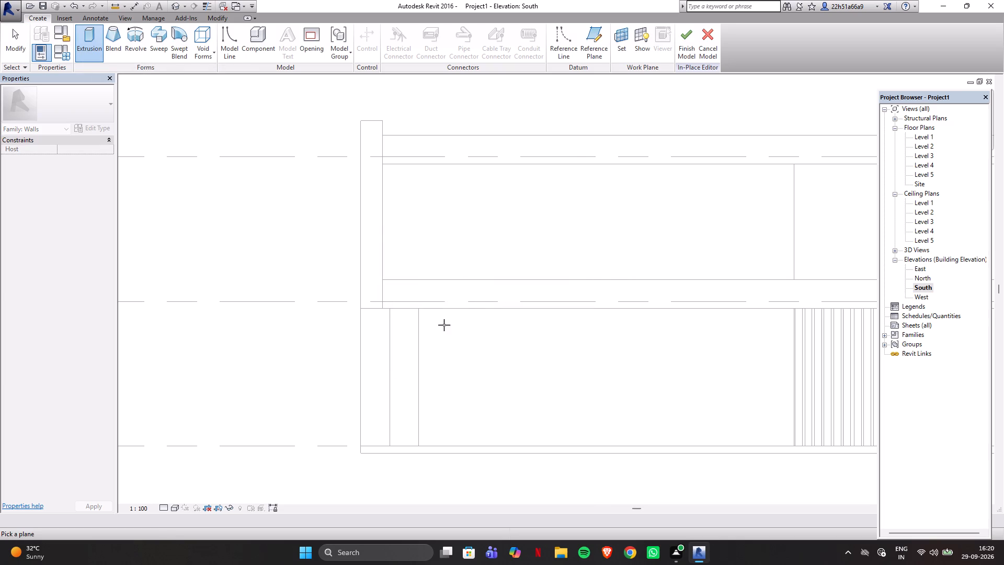
left_click(363, 267)
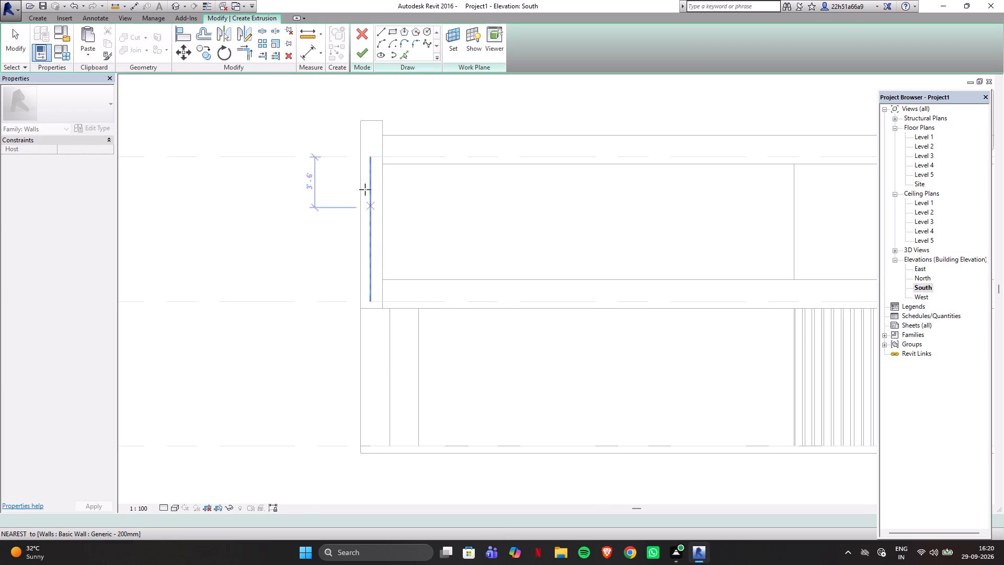
left_click(361, 155)
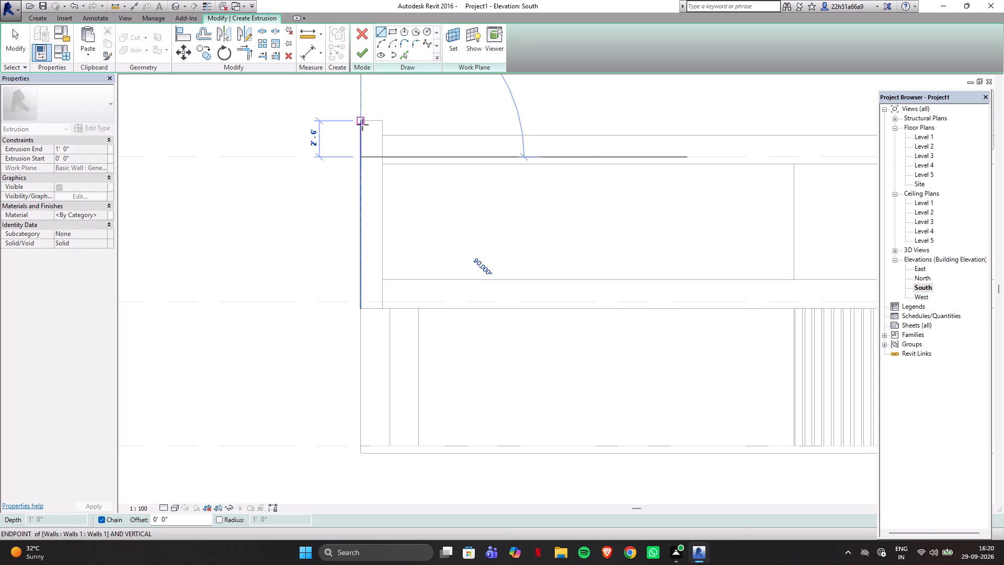
left_click(361, 120)
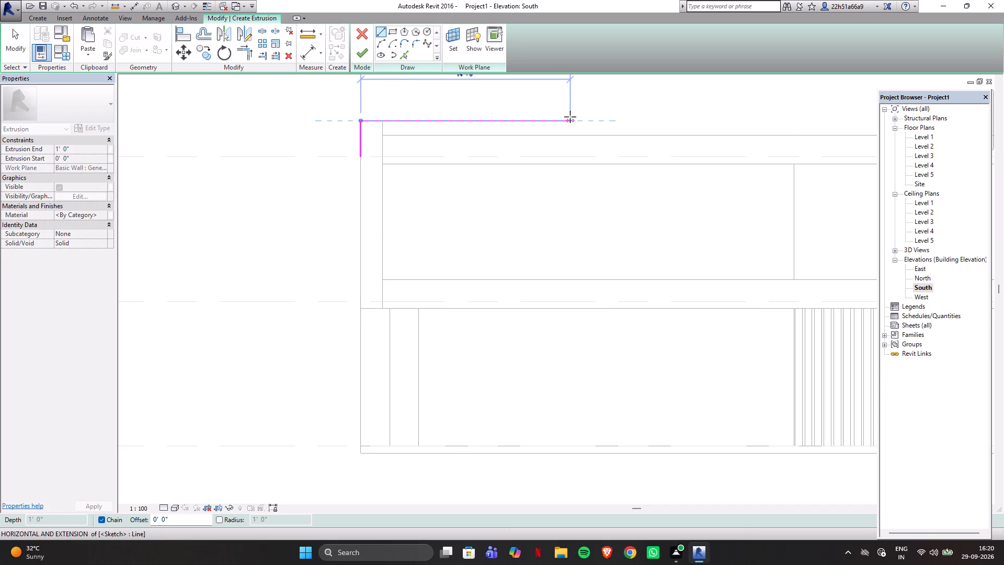
scroll(535, 213, "down", 2)
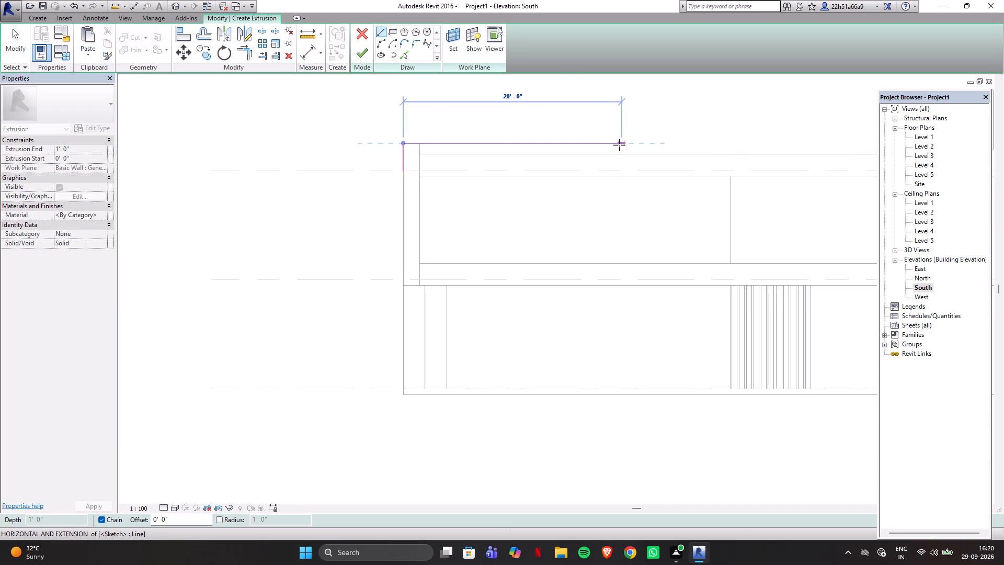
left_click(620, 145)
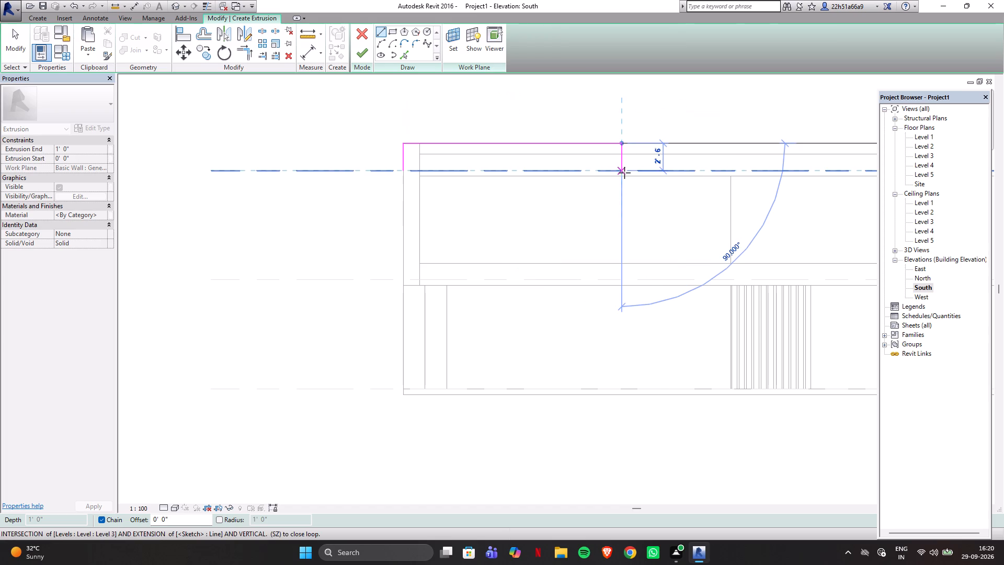
scroll(624, 173, "up", 2)
left_click(621, 171)
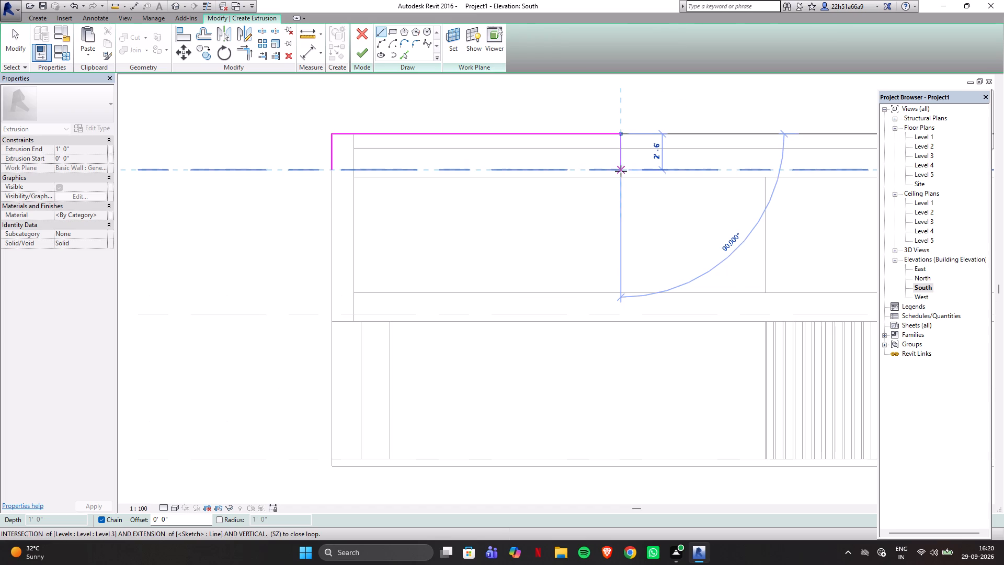
left_click(335, 167)
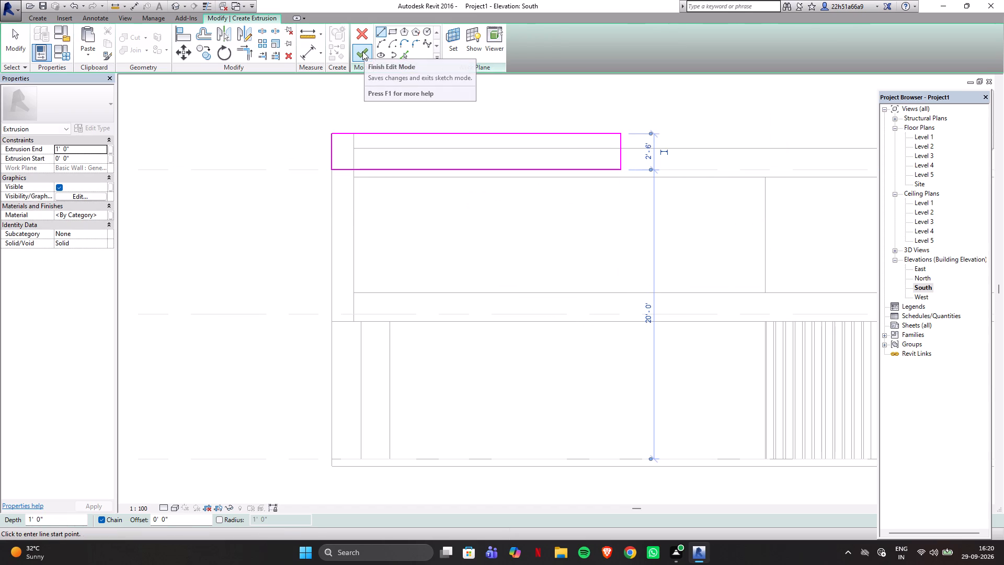
left_click(361, 53)
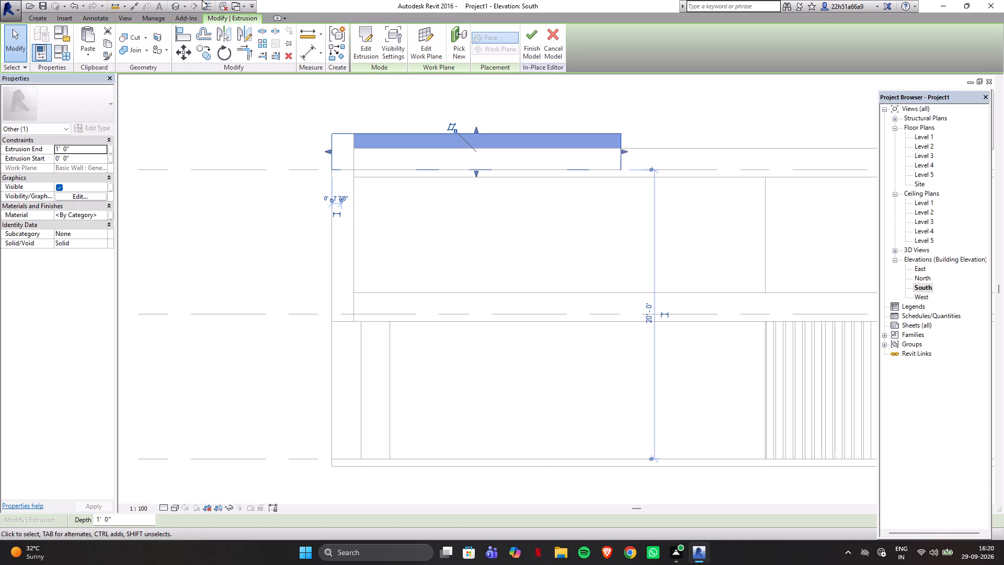
In 3D, stretch the extrusion north to the recessed area's far edge, about 31' 2 7/8" deep, and finish the in-place wall.
left_click(174, 3)
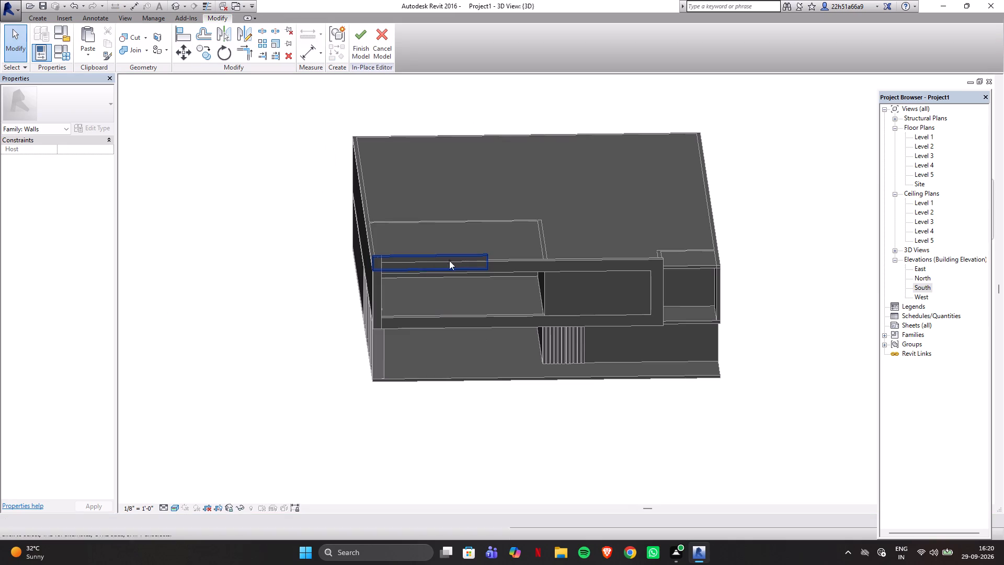
scroll(818, 227, "up", 1)
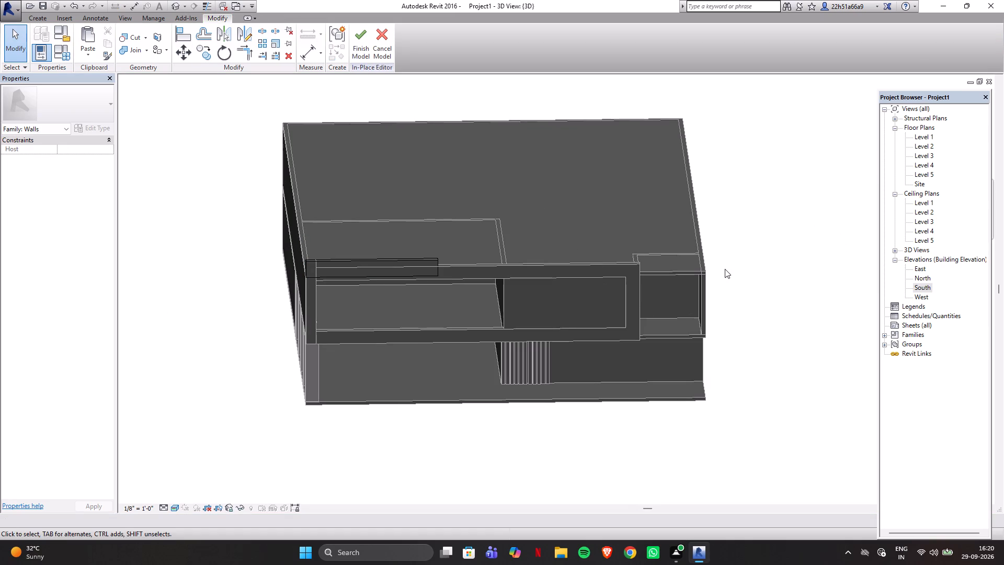
middle_click_drag(749, 245, 834, 331, "shift")
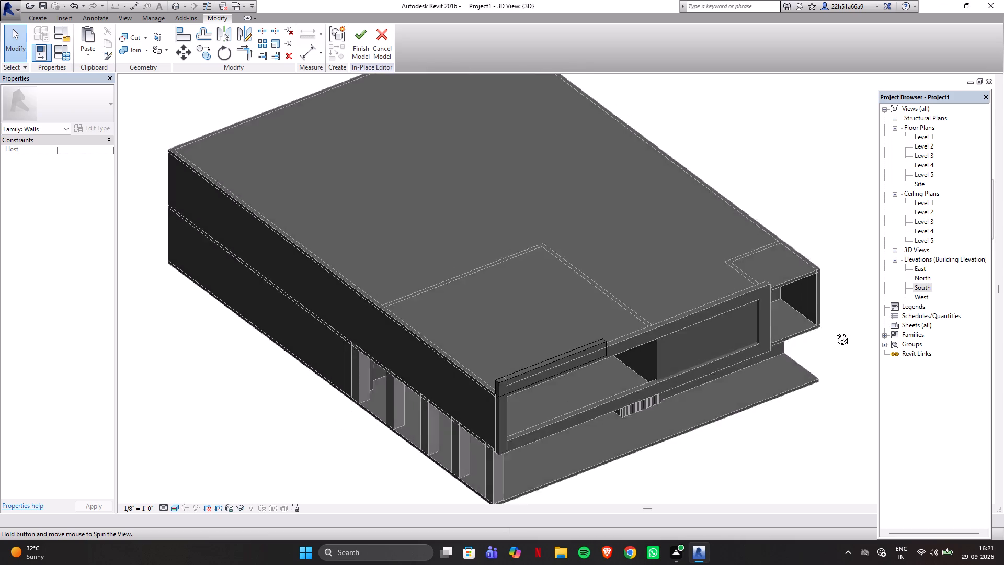
middle_click_drag(834, 331, 916, 372, "shift")
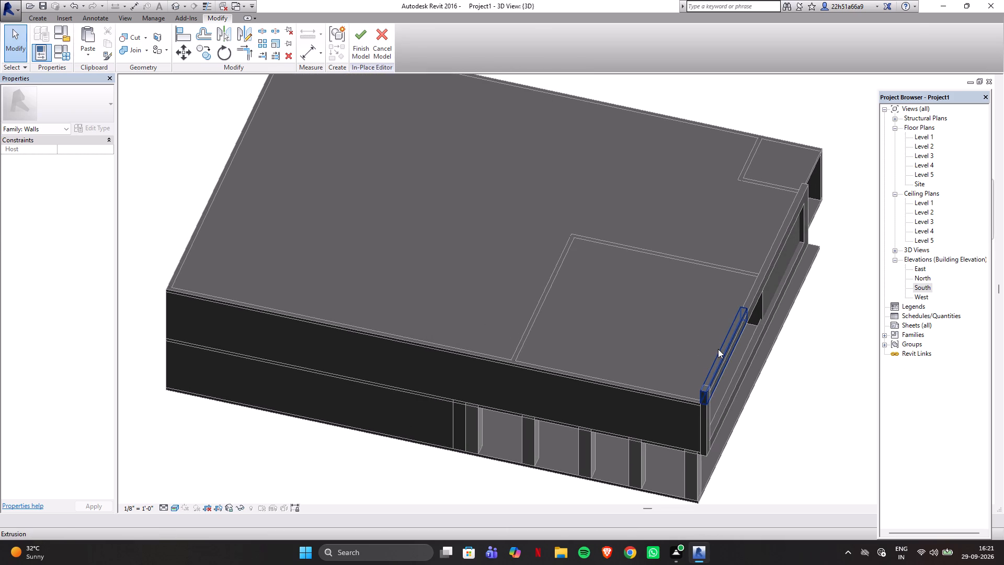
left_click(718, 349)
middle_click_drag(794, 400, 813, 427, "shift")
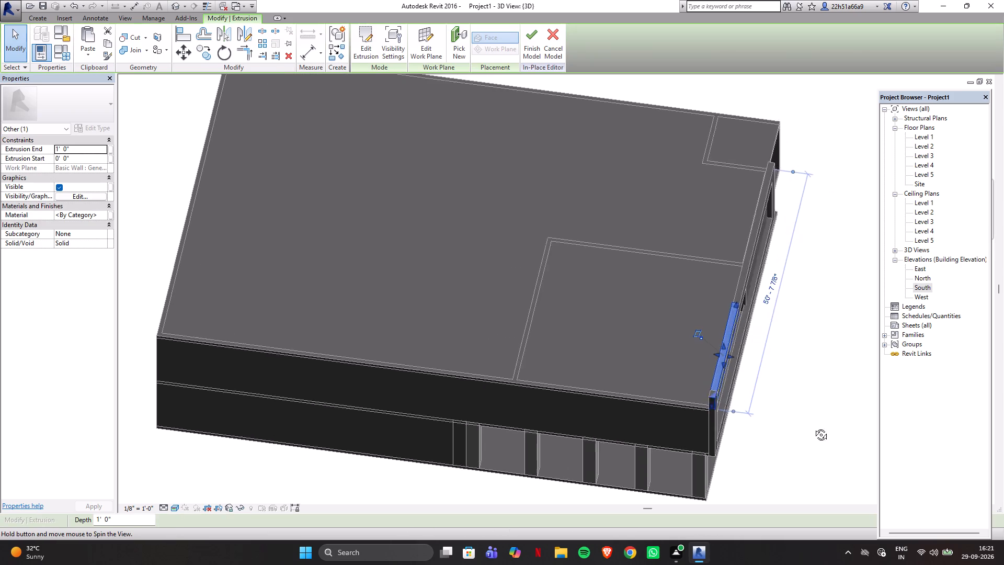
middle_click_drag(813, 427, 836, 496, "shift")
middle_click_drag(801, 353, 800, 443, "shift")
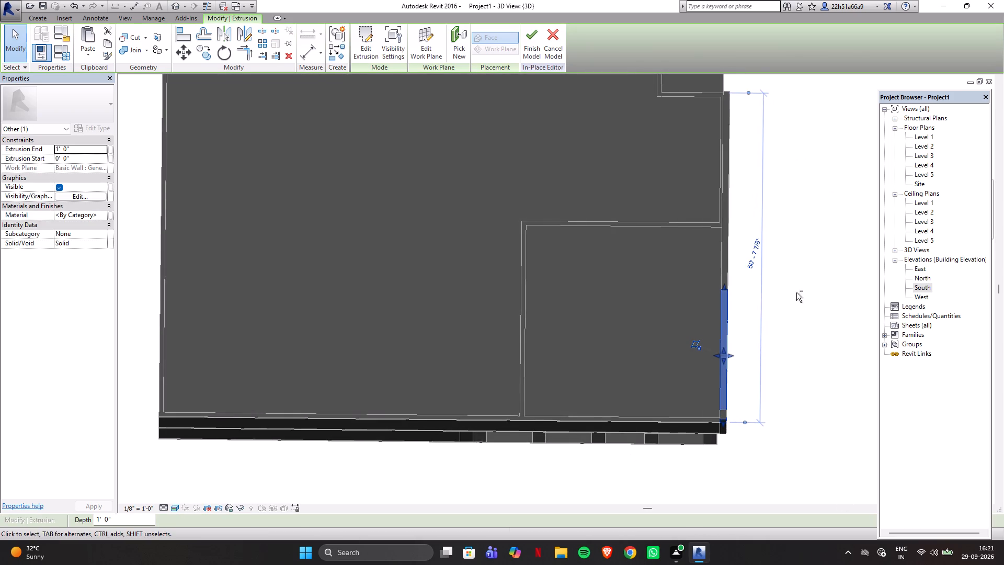
middle_click_drag(793, 258, 790, 337, "shift")
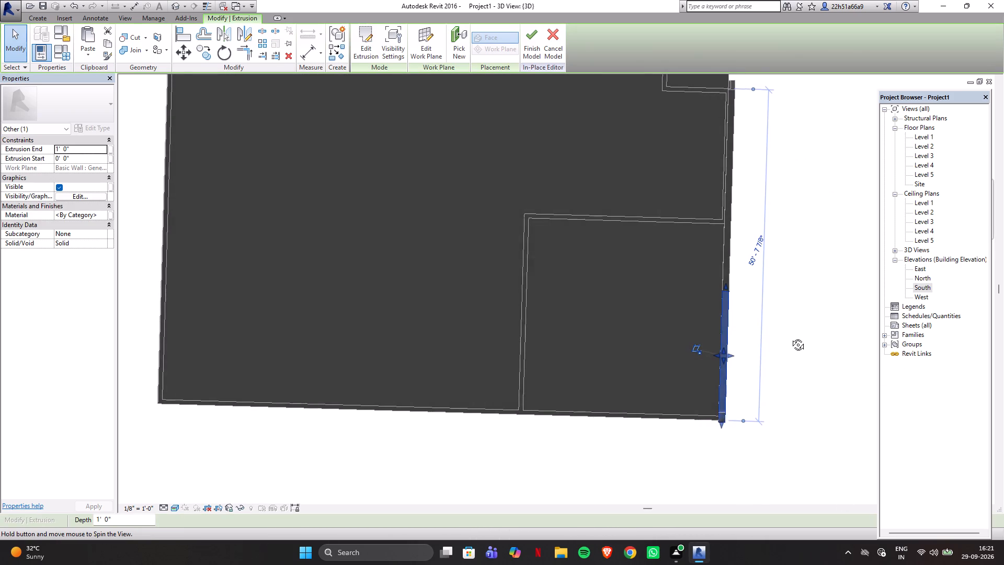
middle_click_drag(790, 337, 791, 430, "shift")
middle_click_drag(773, 334, 773, 265, "shift")
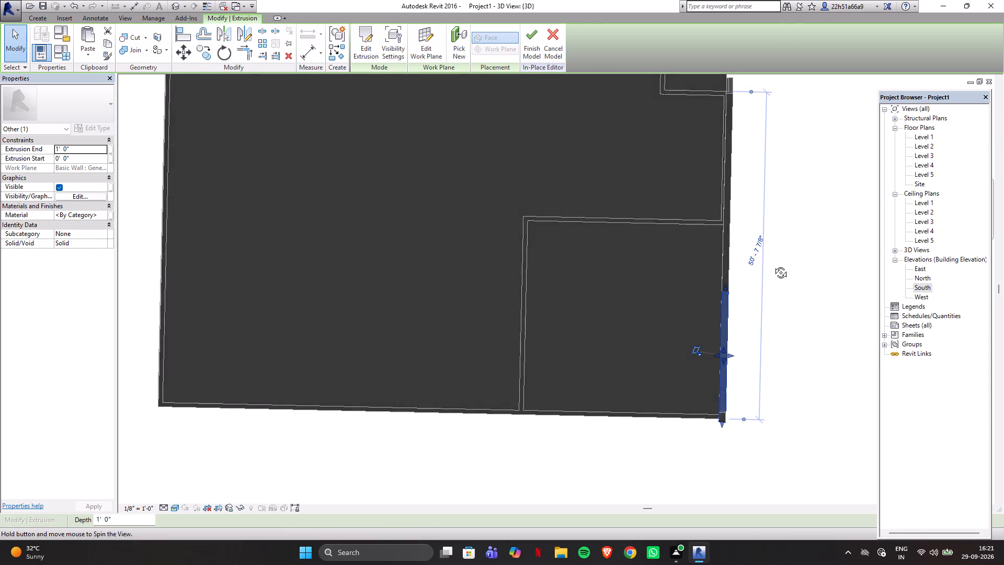
middle_click_drag(773, 265, 774, 206, "shift")
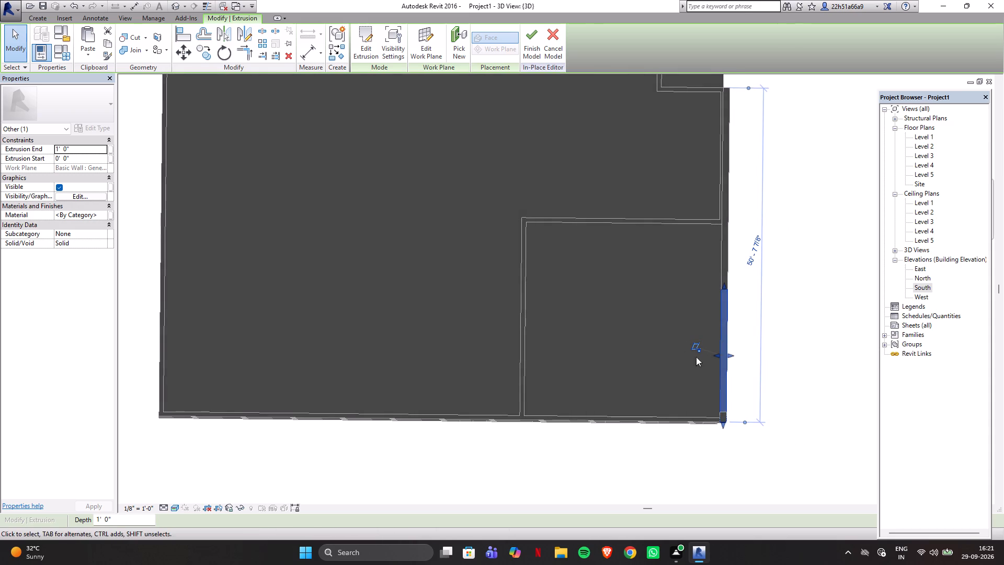
left_click_drag(718, 357, 660, 363)
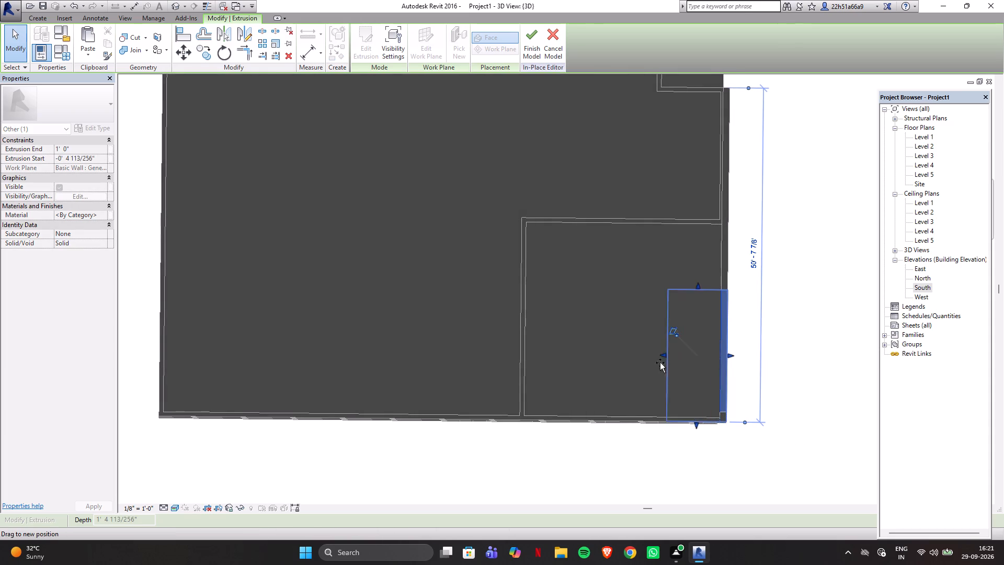
left_click_drag(660, 363, 520, 368)
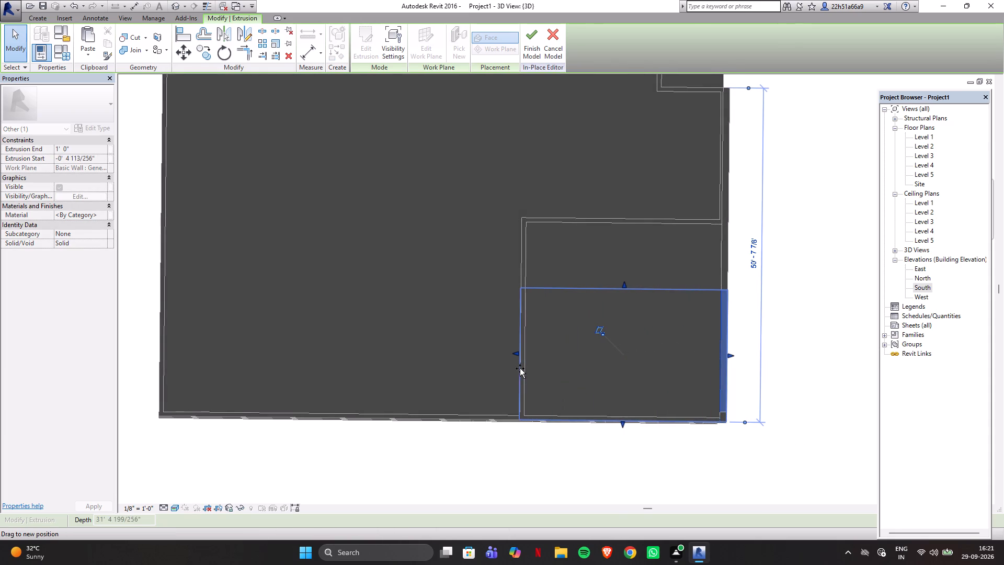
left_click_drag(520, 368, 521, 368)
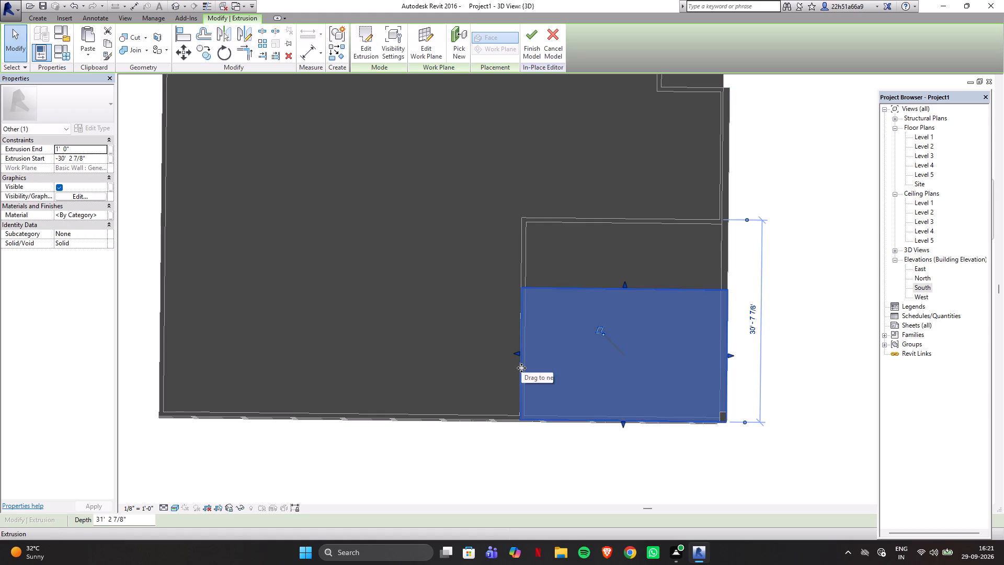
left_click(529, 33)
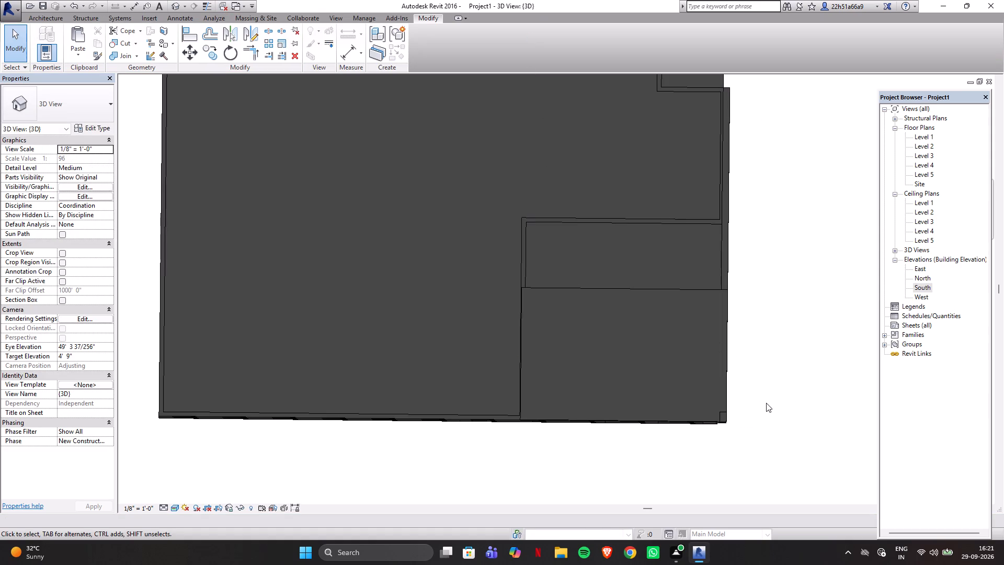
Start an in-place model component in the Casework category and name it CS1.
middle_click_drag(780, 396, 627, 243, "shift")
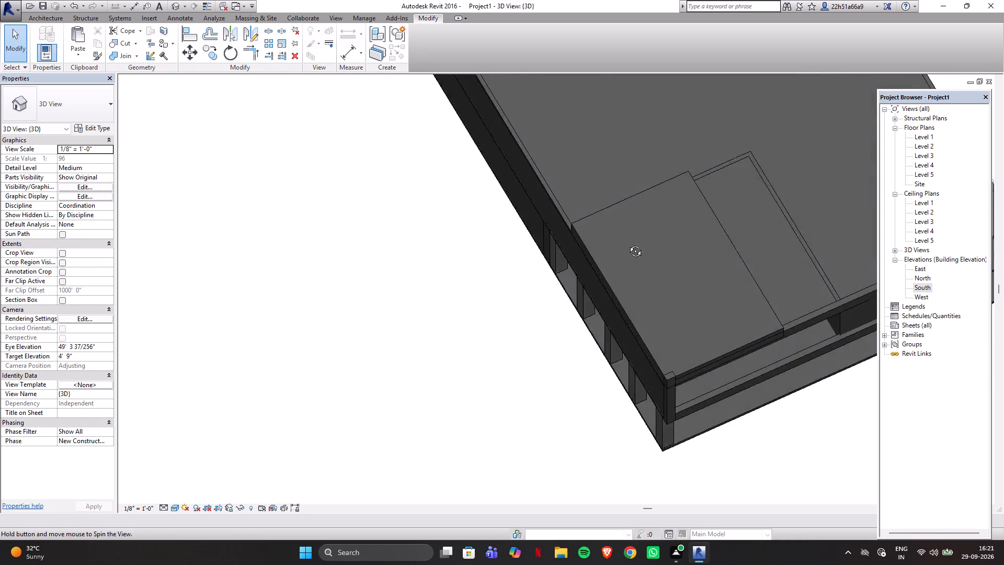
middle_click_drag(627, 243, 716, 126, "shift")
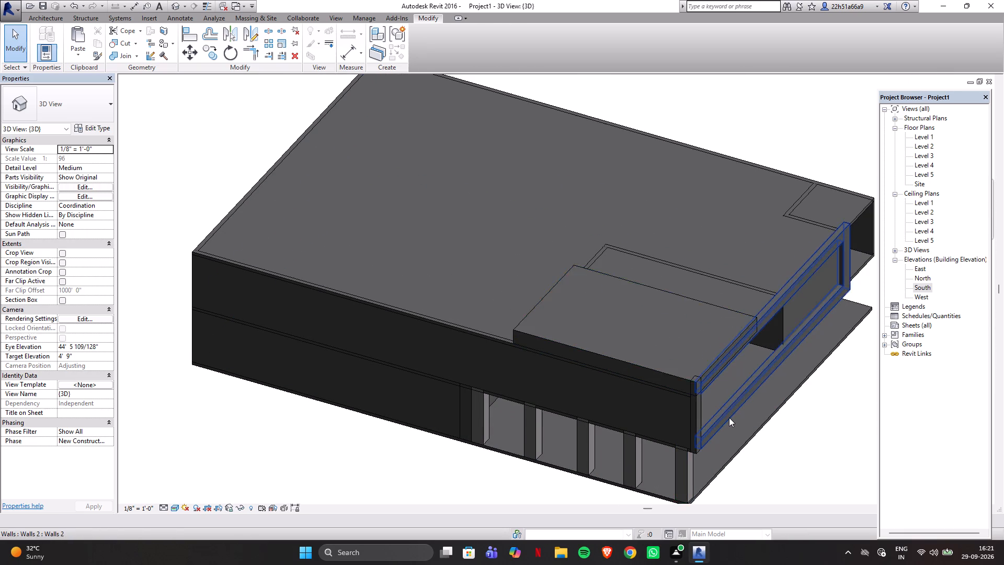
scroll(729, 417, "up", 7)
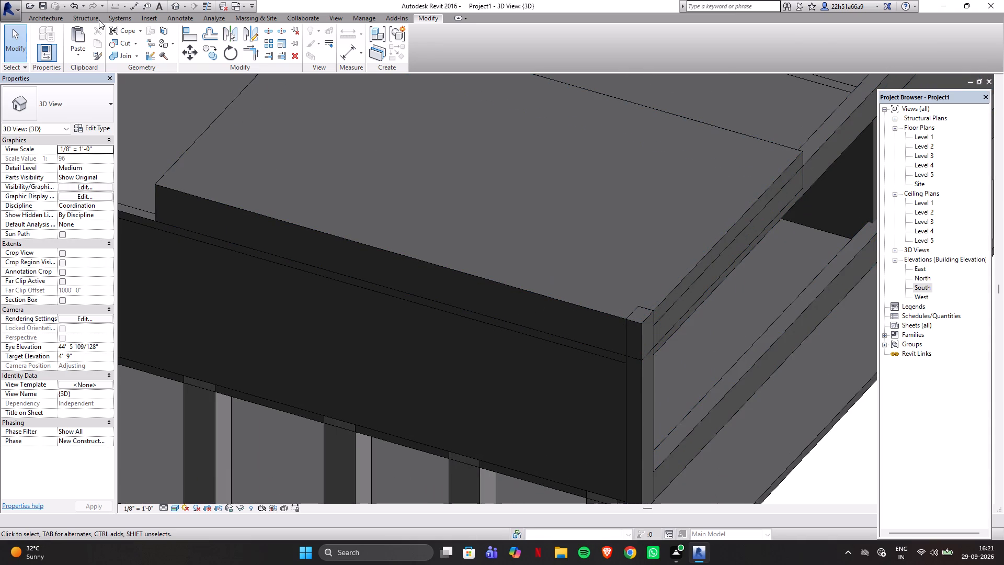
left_click(56, 16)
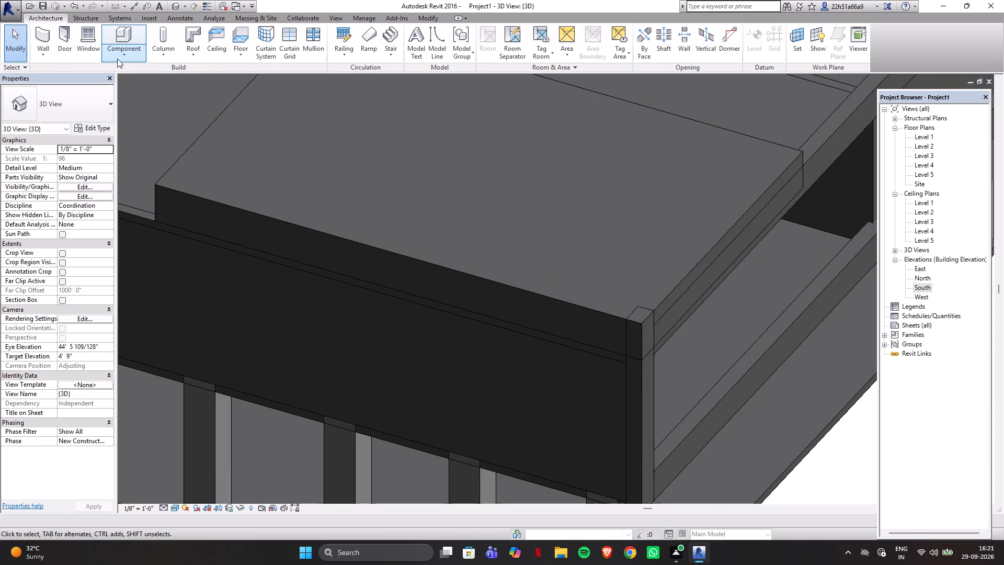
left_click(117, 59)
left_click(147, 97)
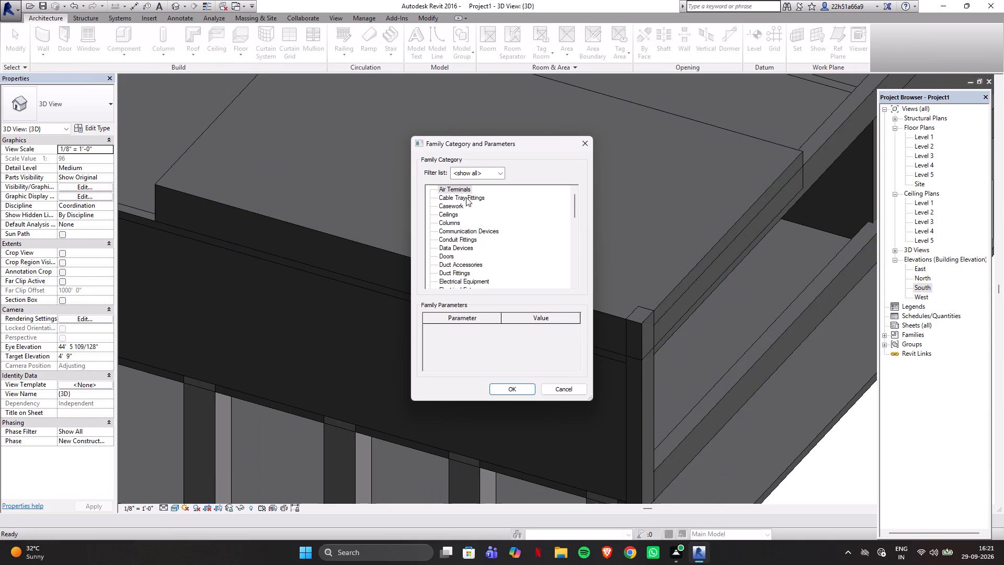
left_click(454, 207)
left_click(522, 397)
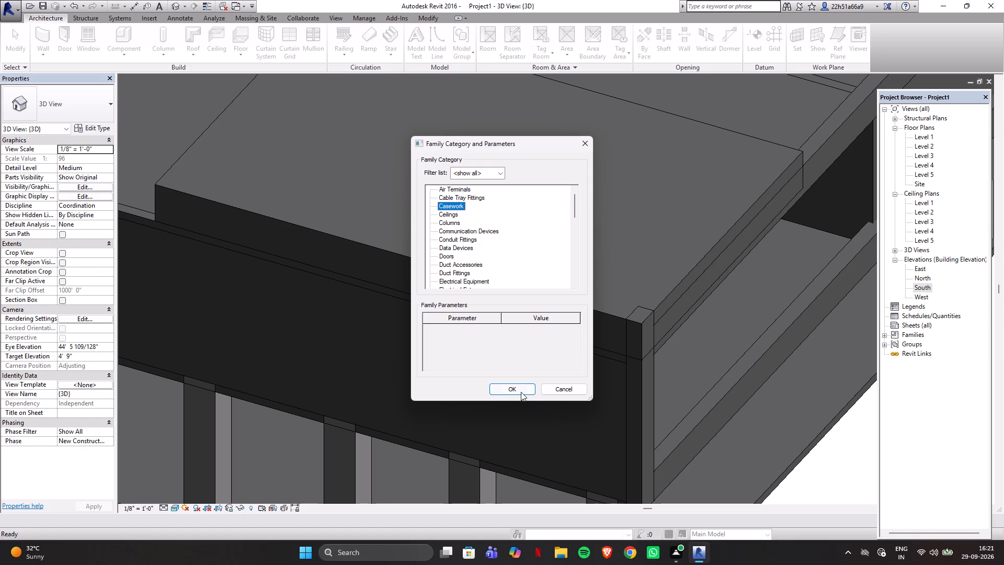
left_click(521, 391)
type("CS1")
left_click(499, 291)
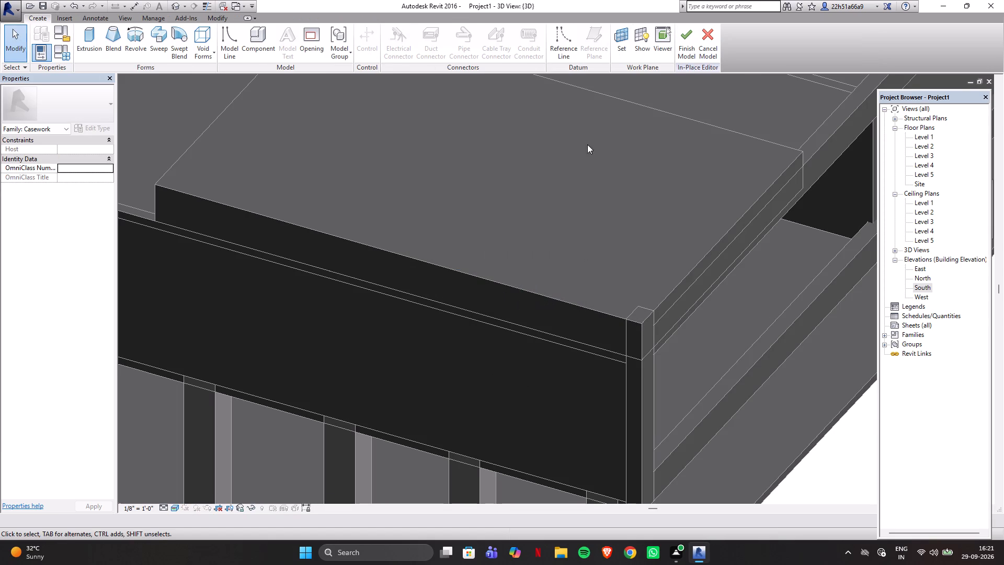
Start a sweep and sketch its closed rectangular path on Level 3 around the southwest in-place block's outline, 20' wide, and finish the path.
left_click(157, 37)
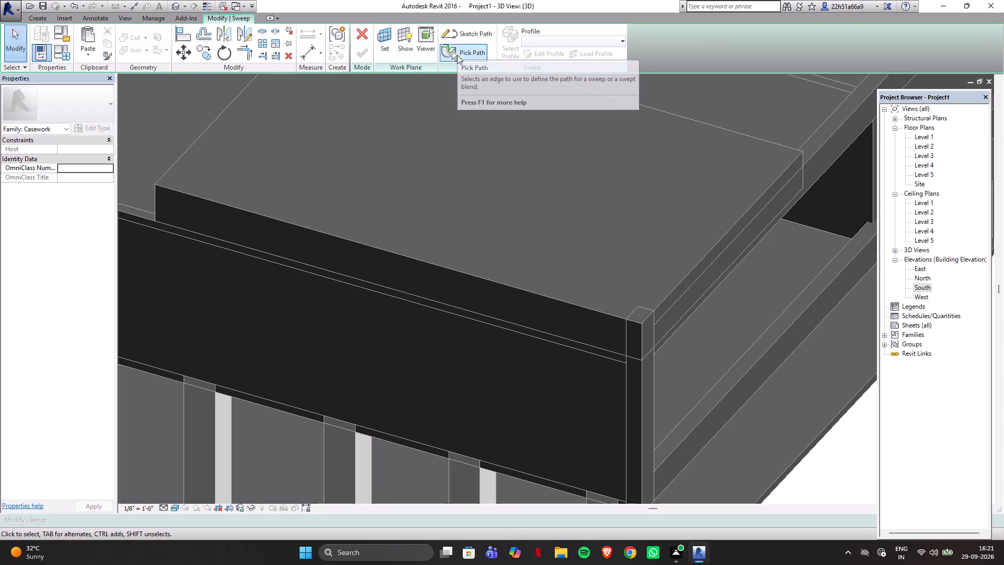
left_click(443, 36)
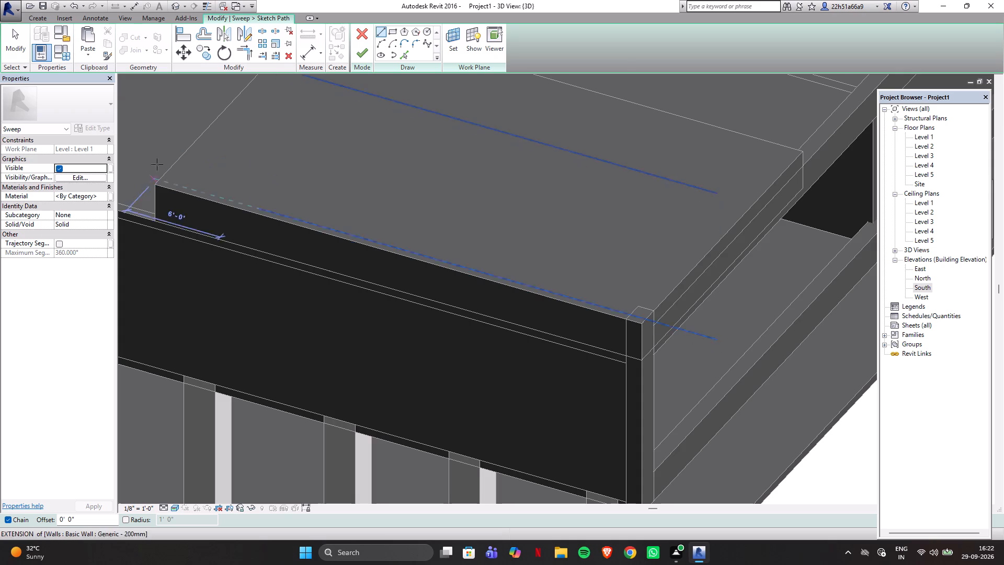
double_click(922, 152)
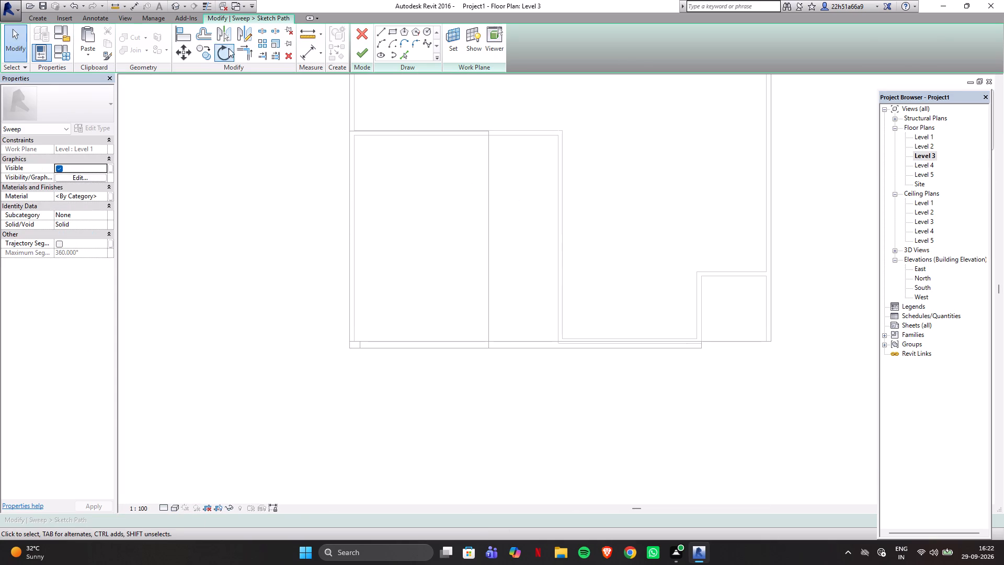
left_click(381, 31)
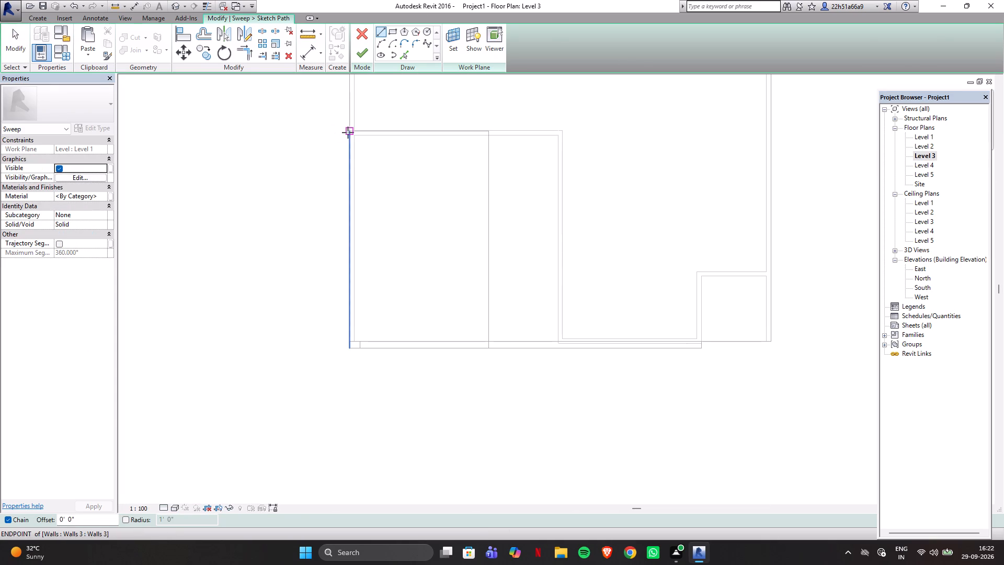
left_click(349, 130)
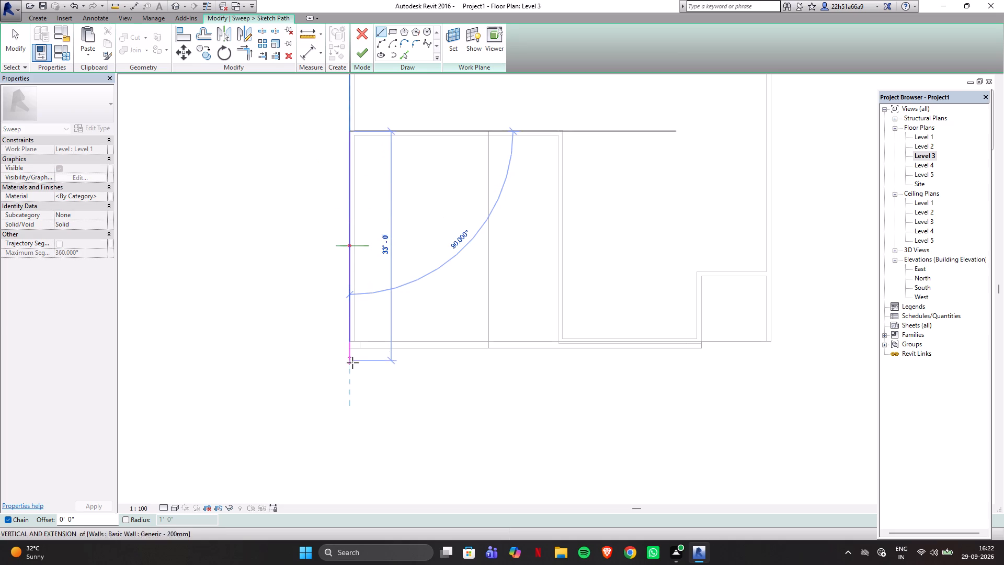
left_click(349, 349)
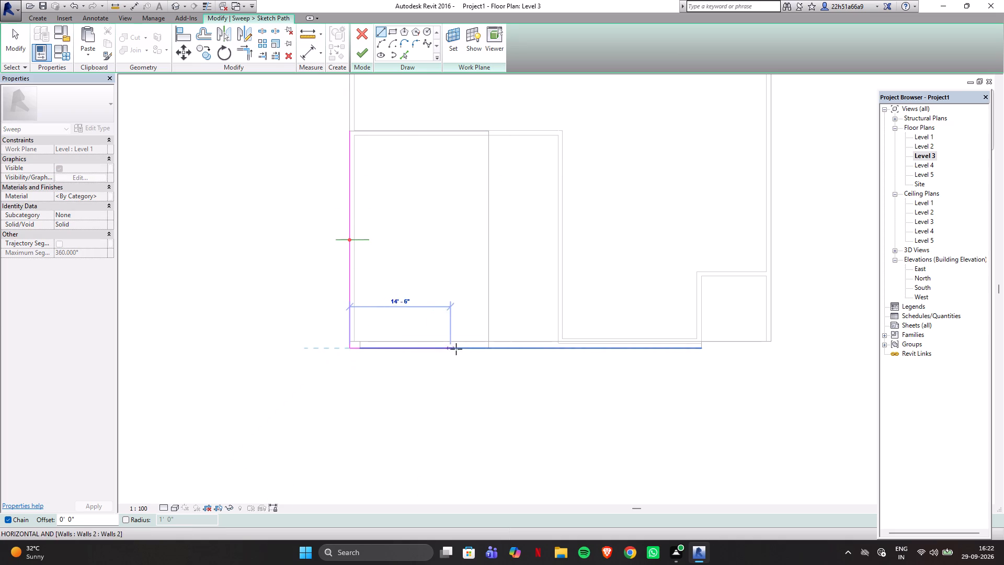
left_click(488, 348)
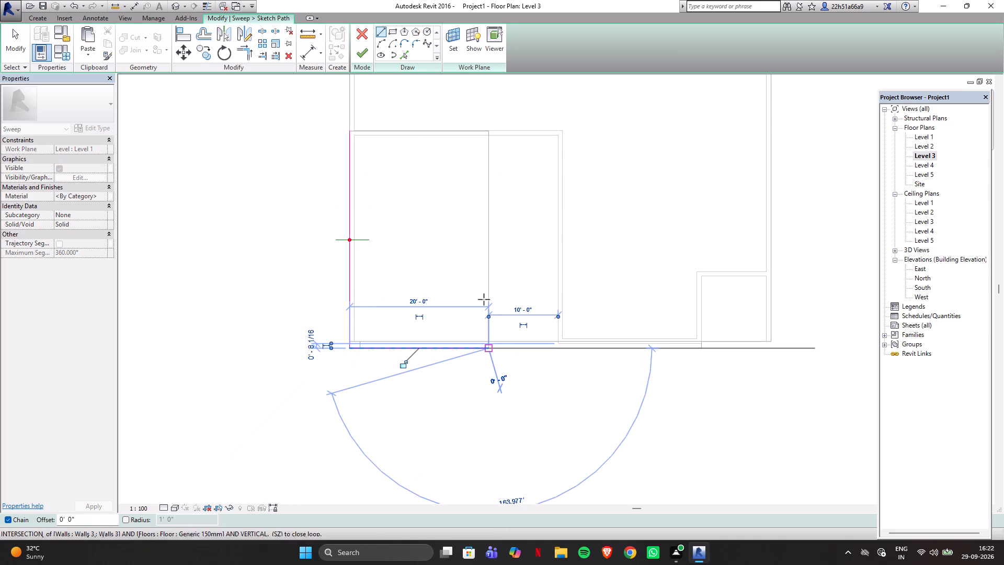
left_click(488, 132)
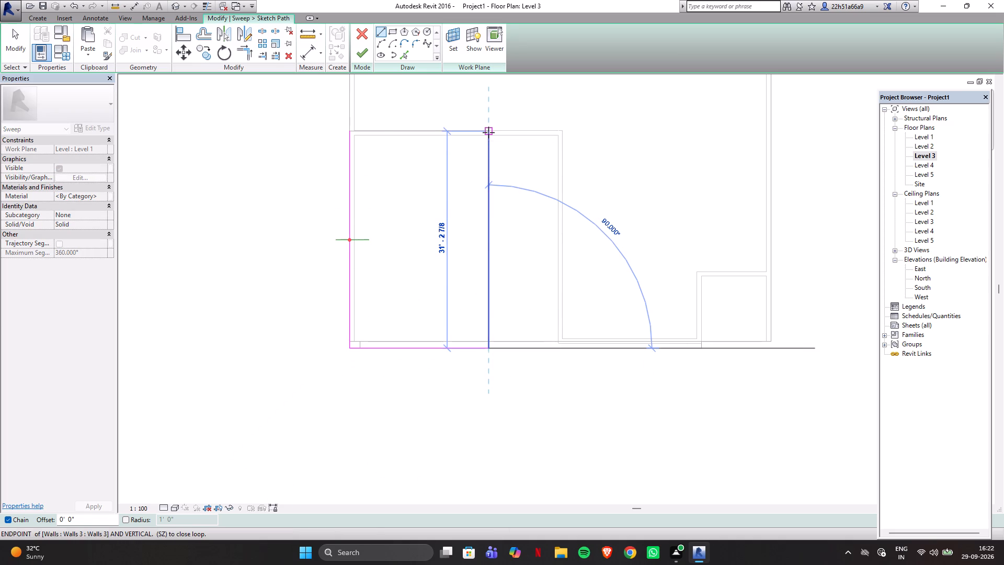
left_click(351, 132)
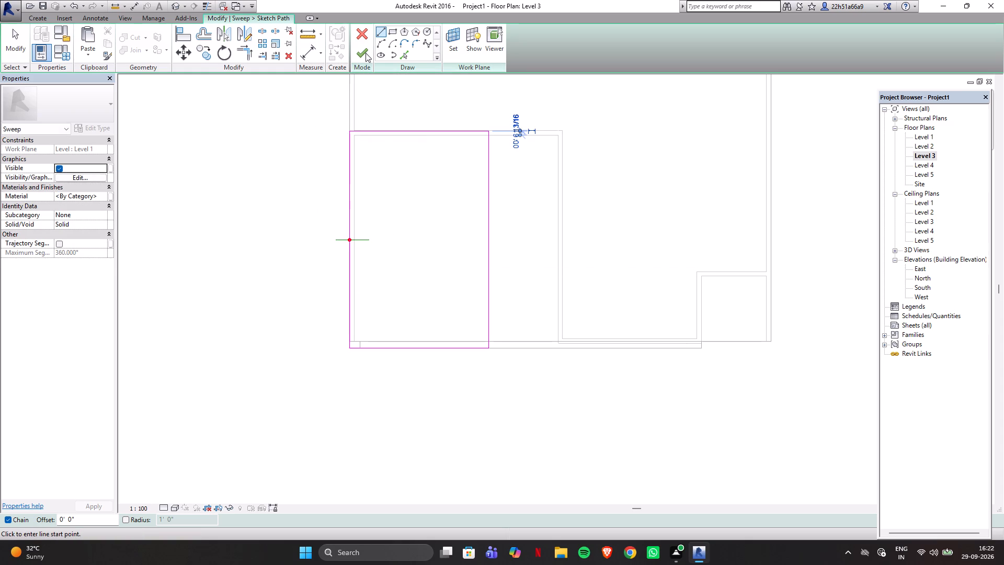
left_click(364, 53)
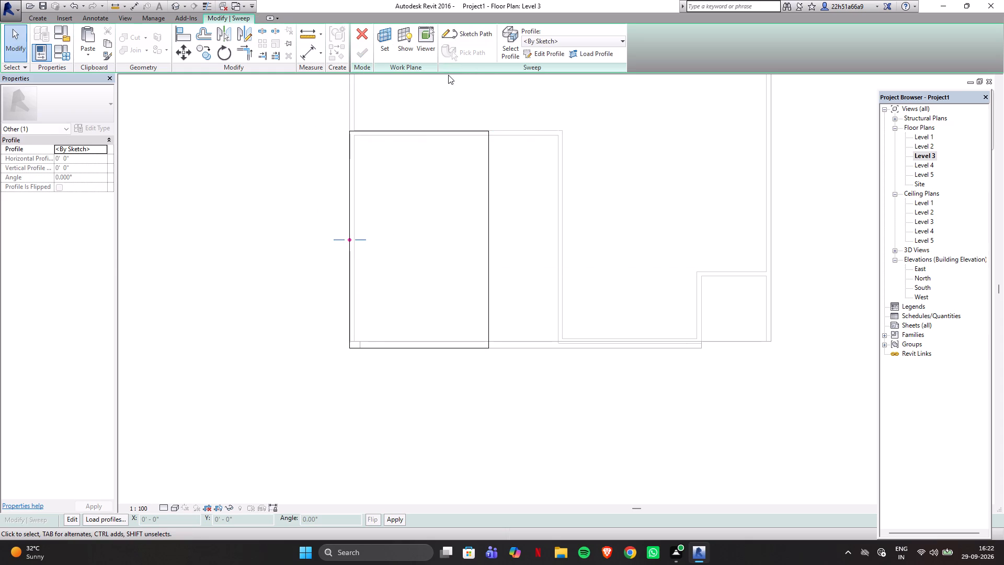
Open the sweep profile in the South elevation and sketch a 2'-0" vertical line up the frame's west face from Level 3, ending in a short outward line.
left_click(534, 53)
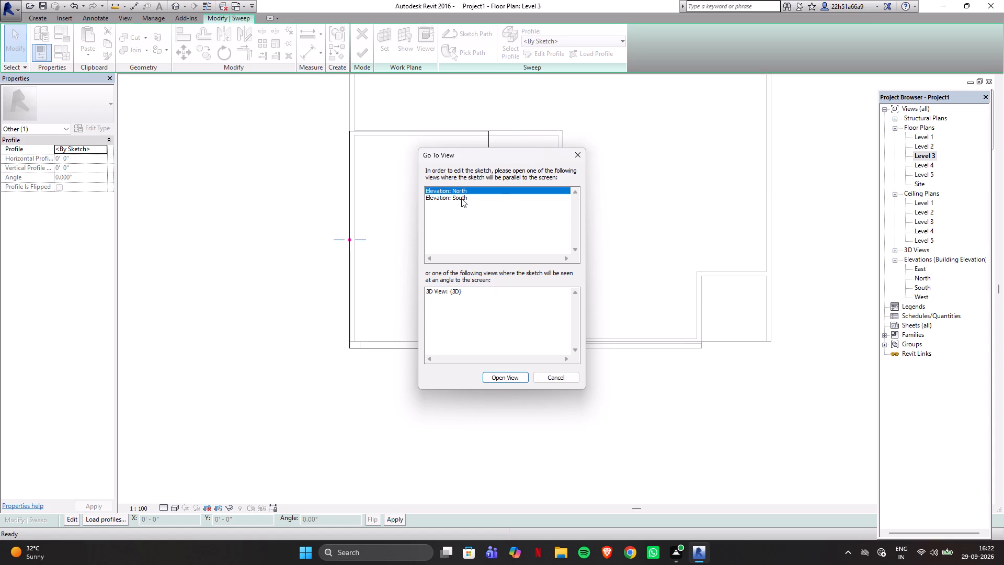
left_click(461, 198)
left_click(500, 377)
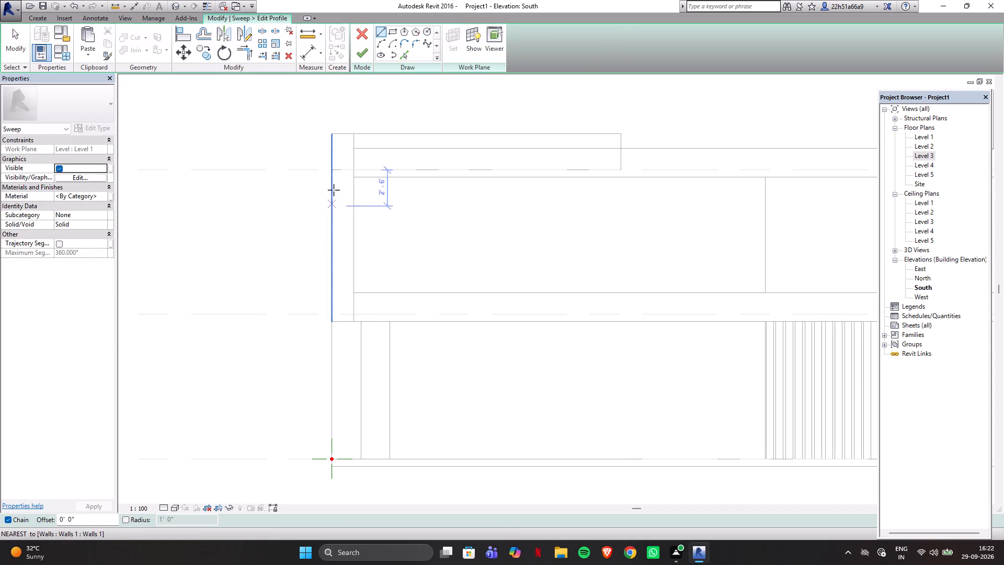
scroll(328, 134, "up", 4)
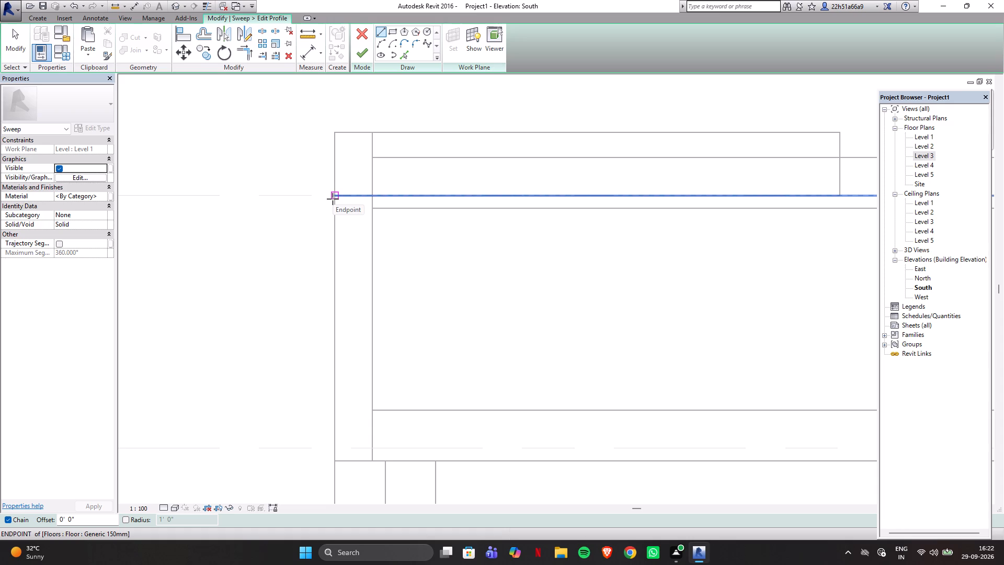
left_click(333, 199)
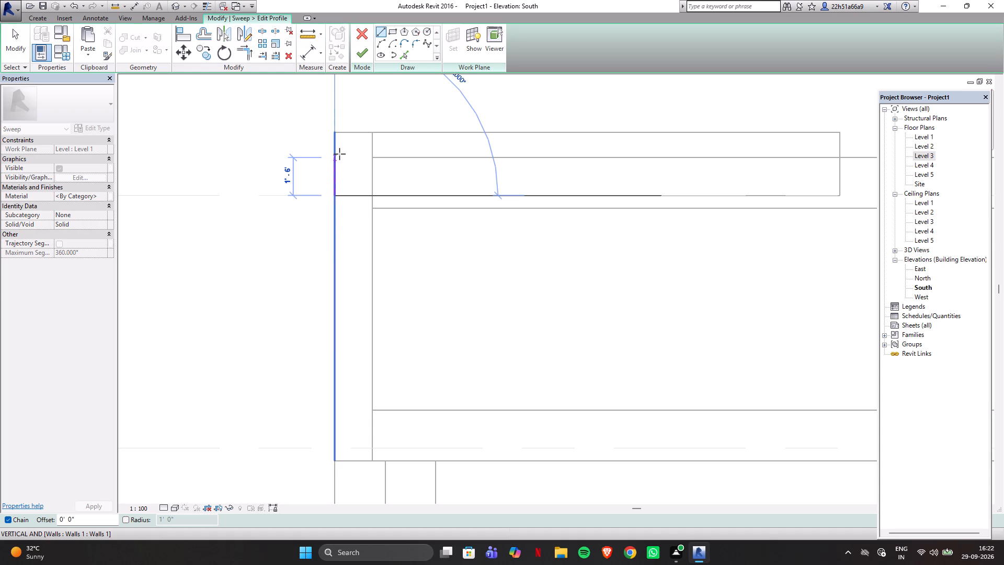
scroll(332, 150, "up", 2)
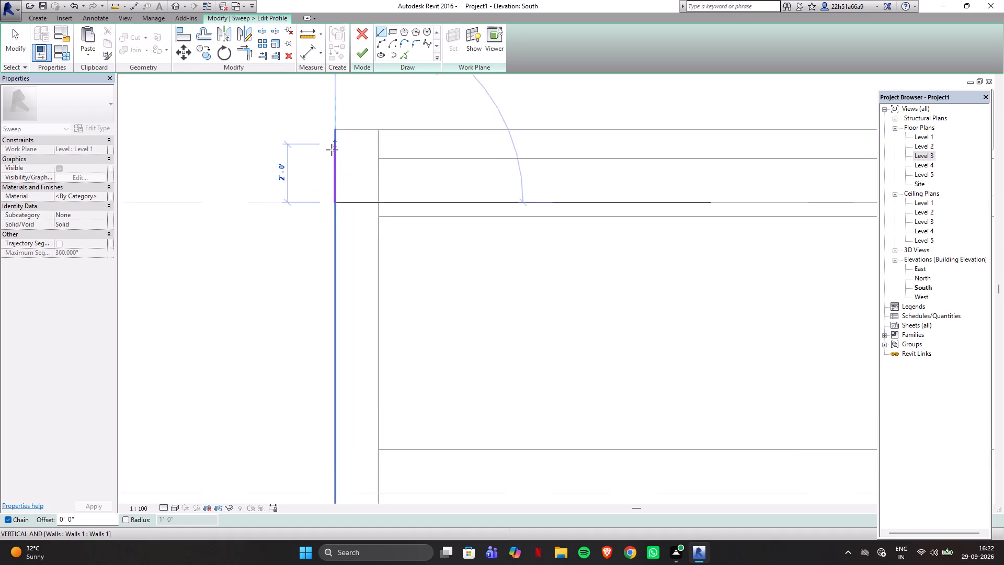
scroll(332, 150, "up", 4)
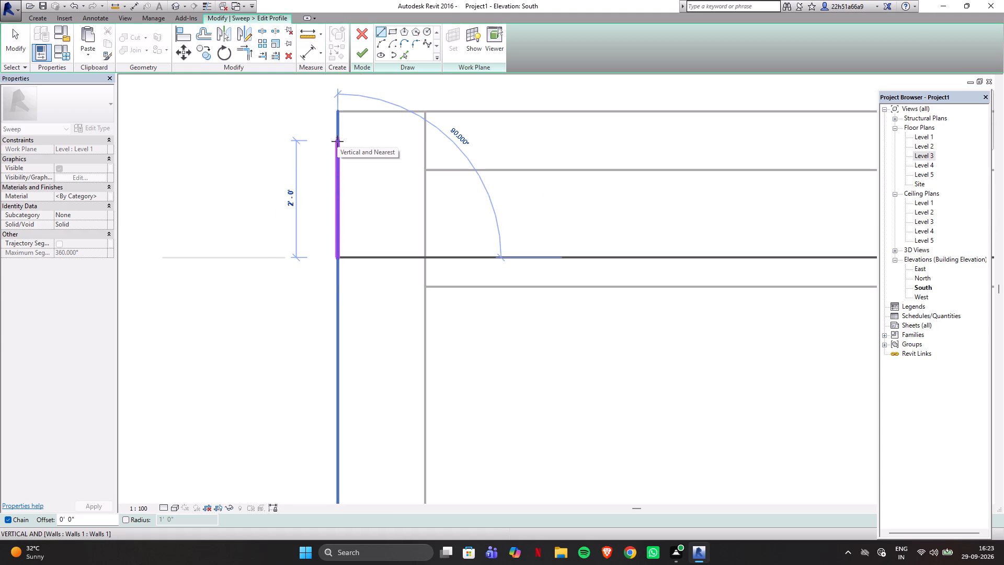
left_click(337, 141)
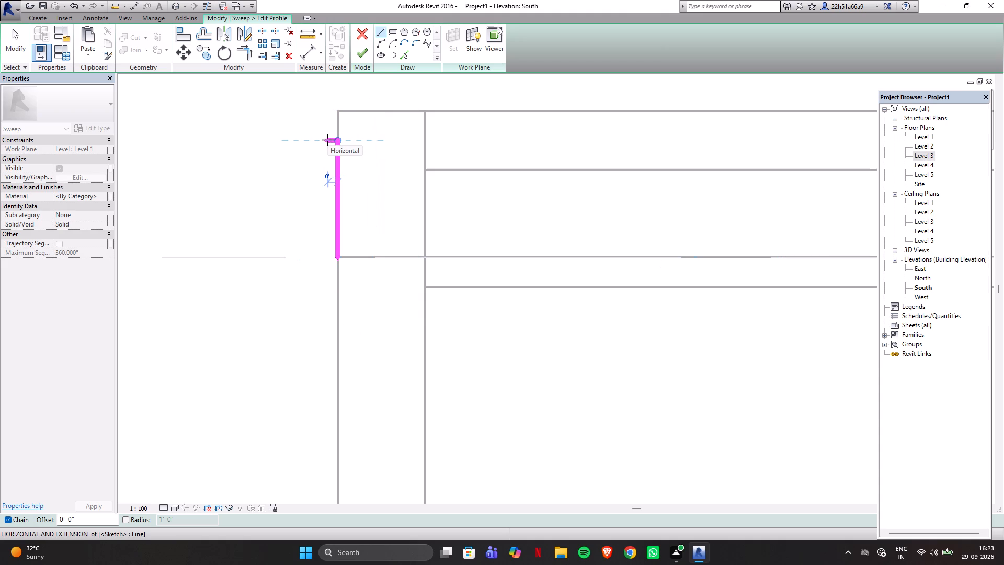
left_click(327, 140)
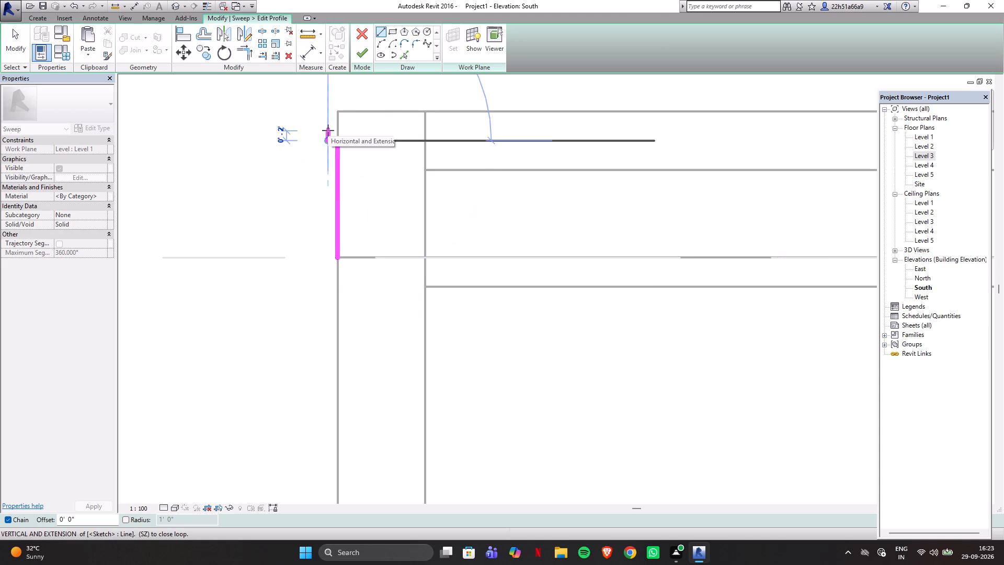
Add a small outward-bulging arc with its ends about 3" apart, rising from the end of the profile's short outward line.
left_click(379, 44)
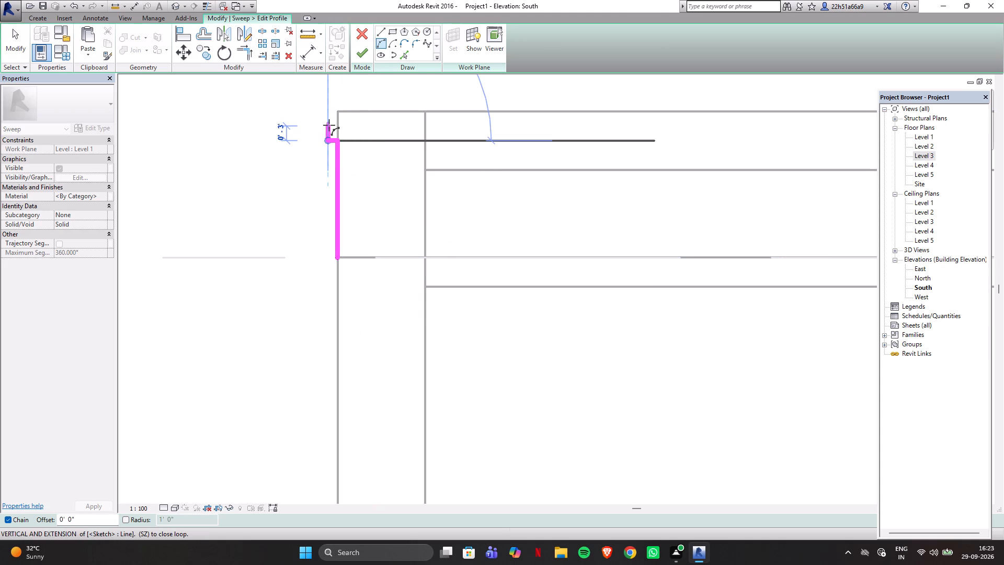
scroll(336, 128, "up", 2)
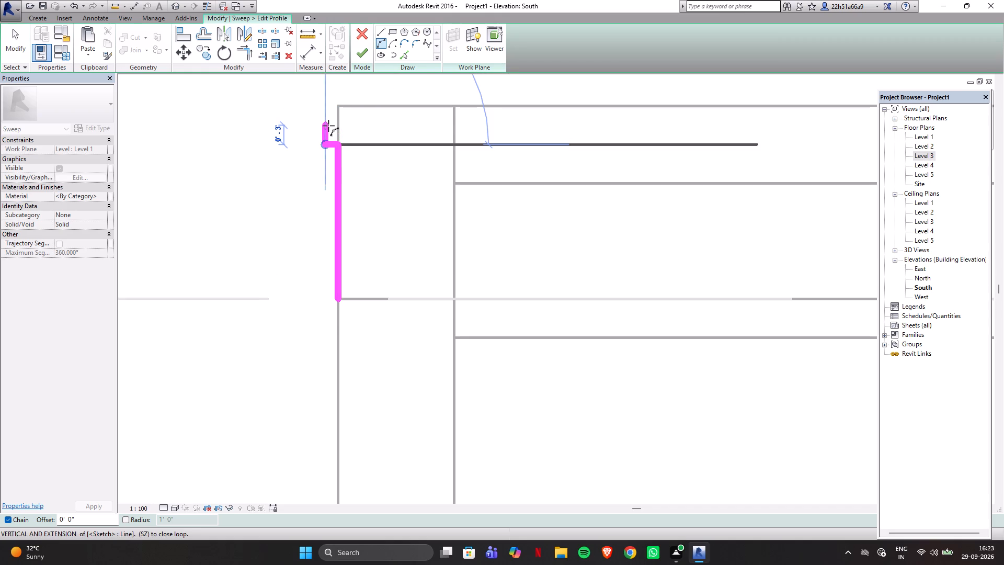
scroll(330, 126, "up", 3)
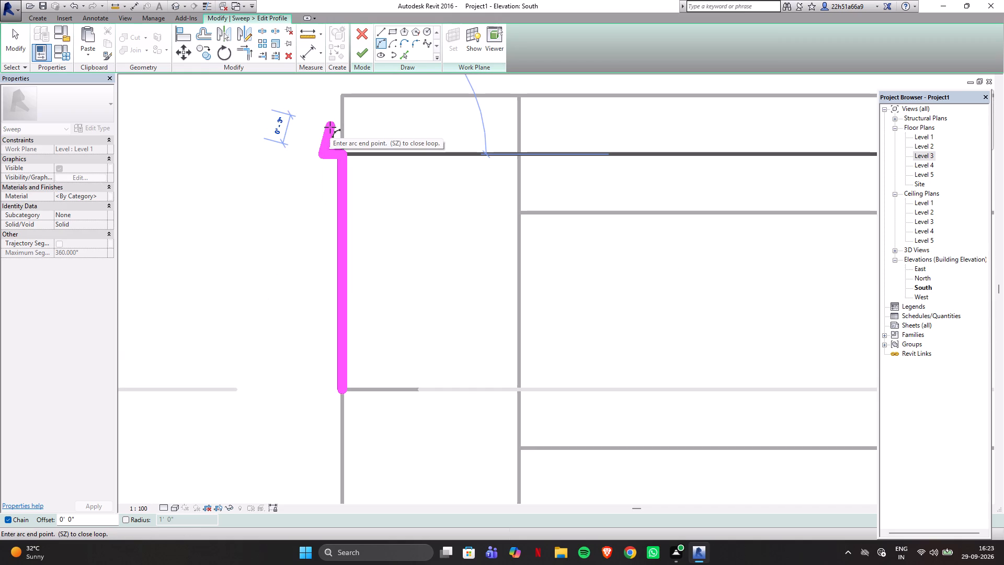
left_click(330, 127)
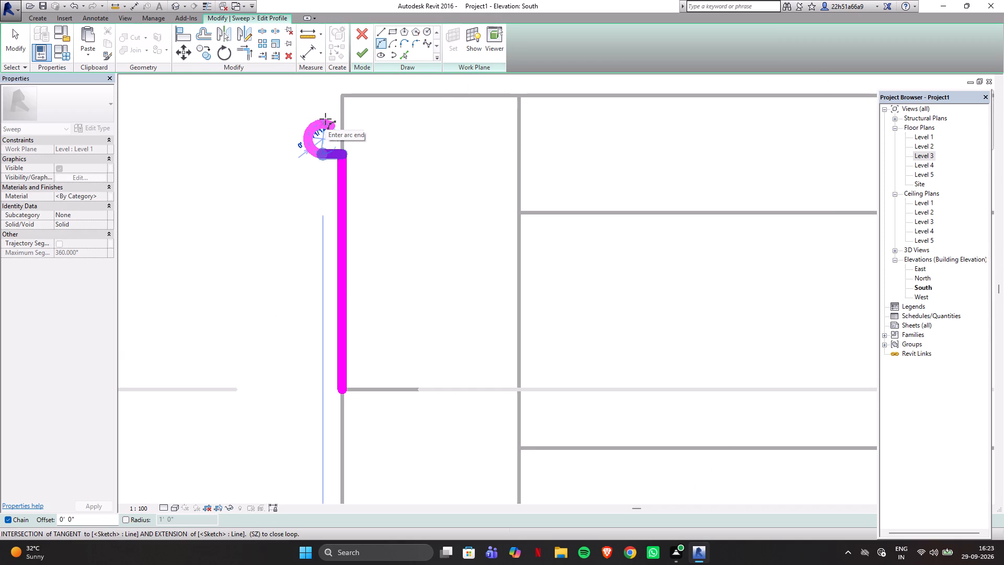
left_click(325, 119)
left_click(318, 99)
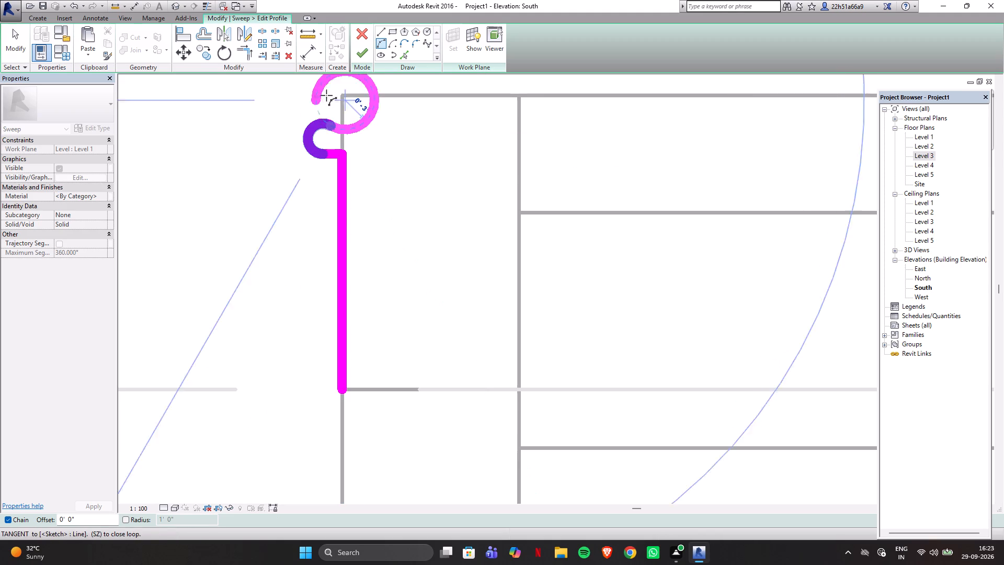
Close the profile with a 45° outward slant, horizontal top, 2'-5" inner vertical and 1'-6" base, and finish profile and sweep.
left_click(381, 32)
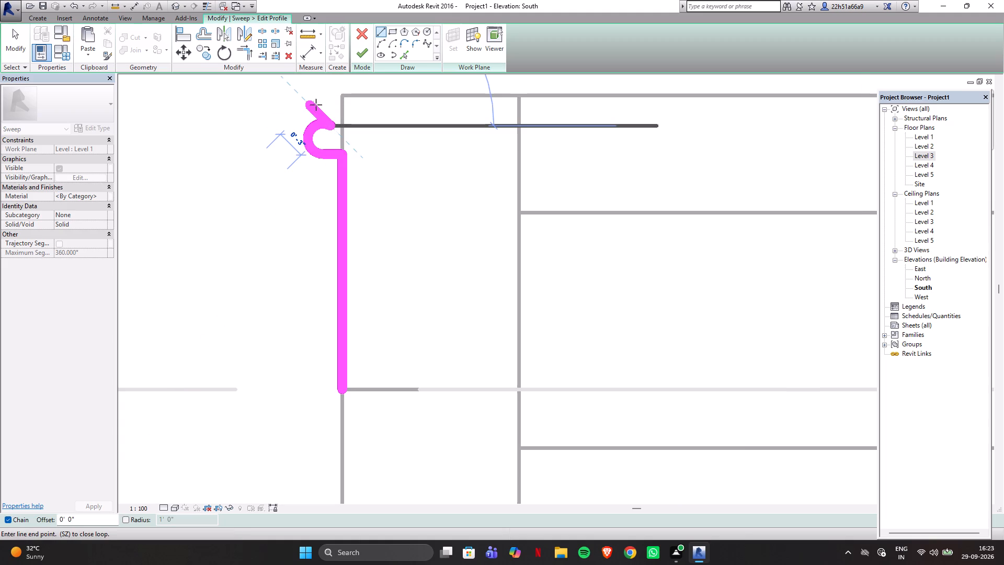
left_click(306, 105)
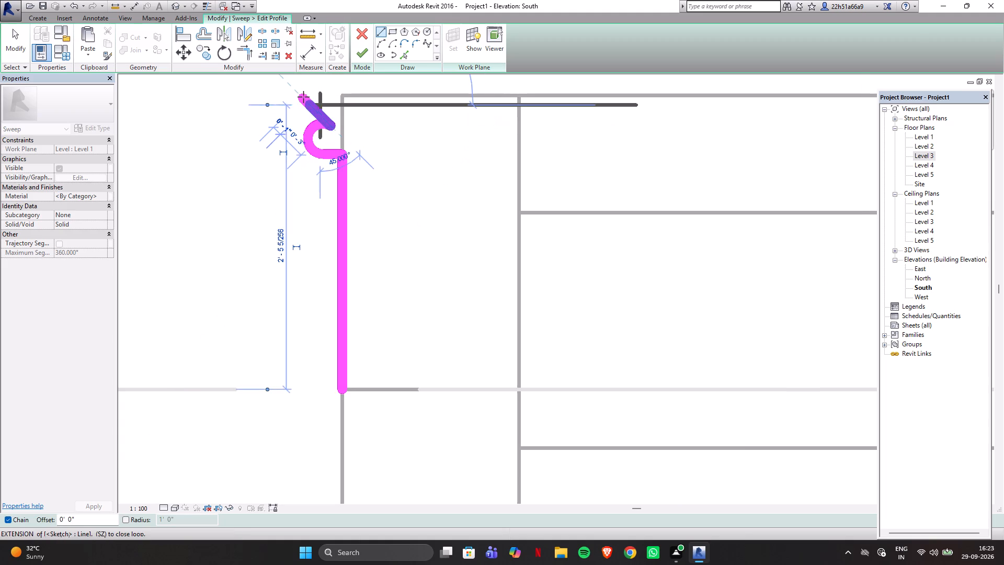
left_click(303, 97)
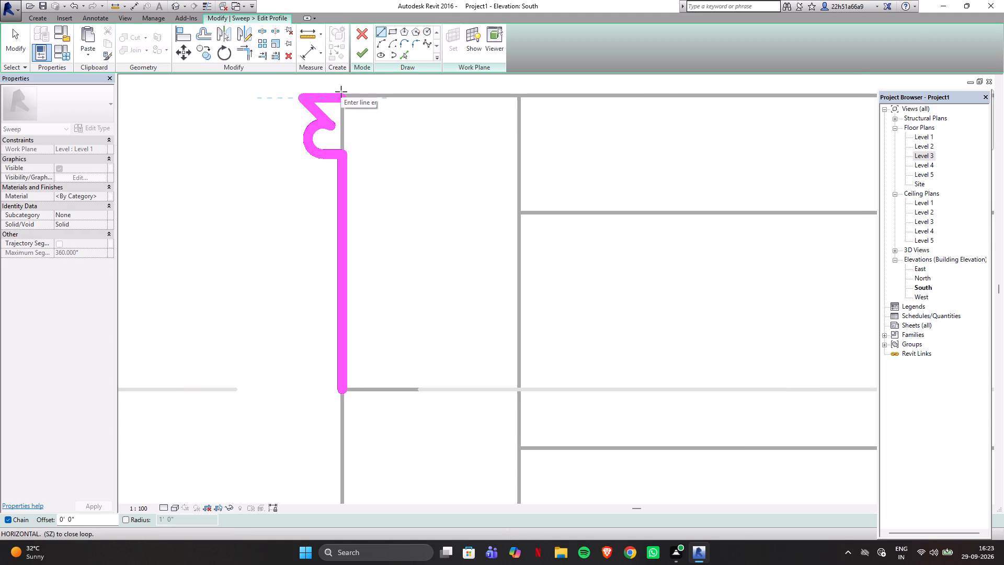
left_click(341, 92)
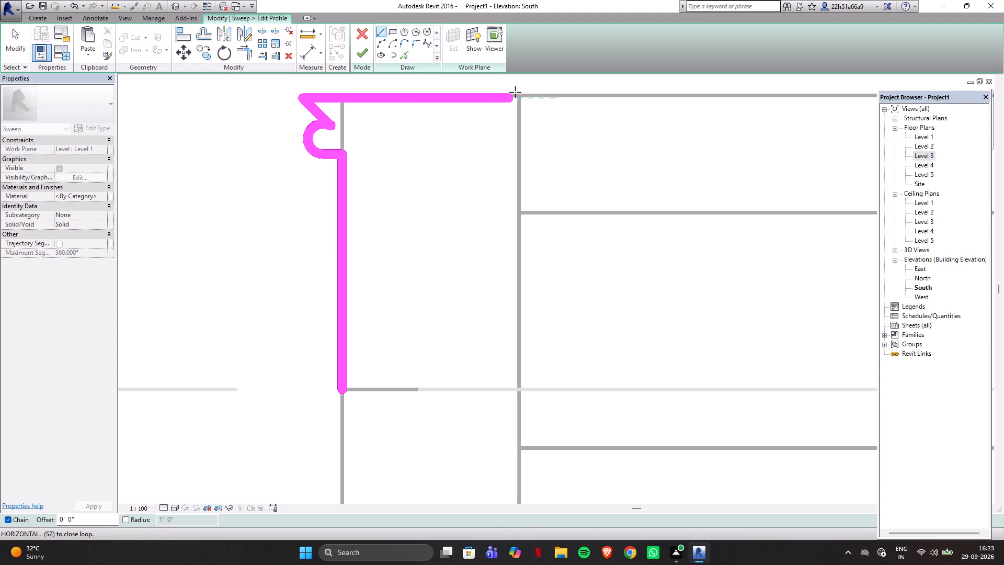
left_click(515, 92)
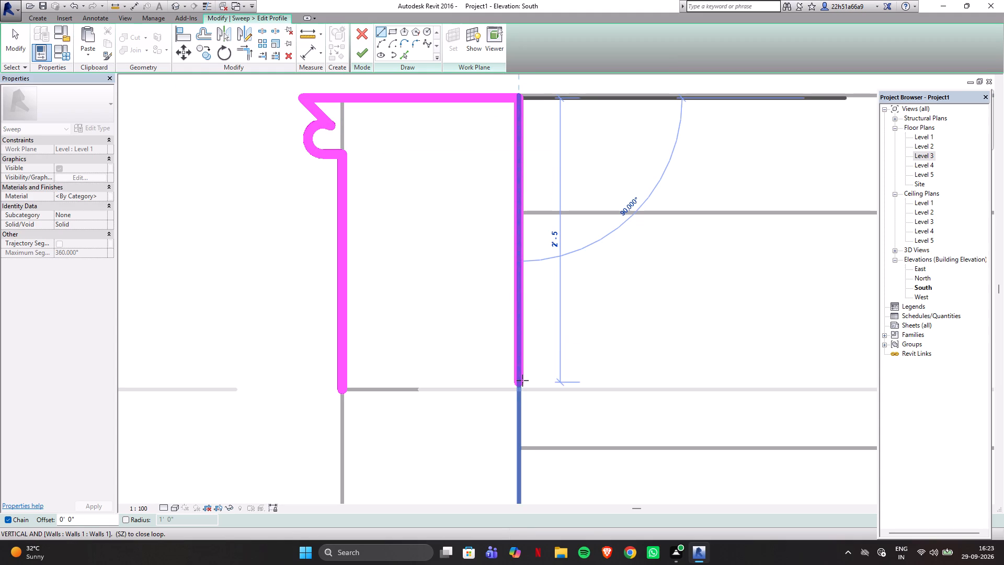
left_click(523, 387)
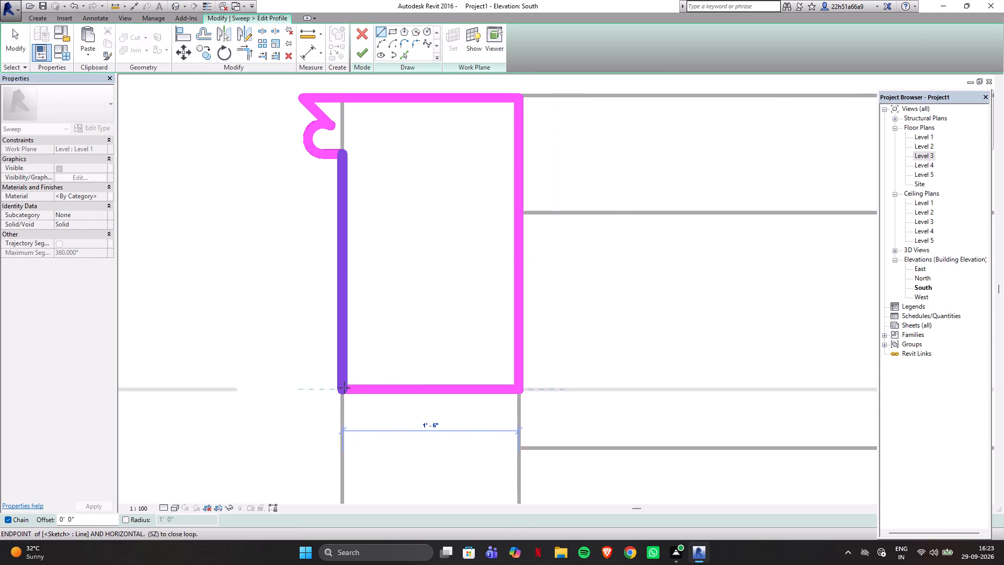
left_click(343, 388)
left_click(364, 49)
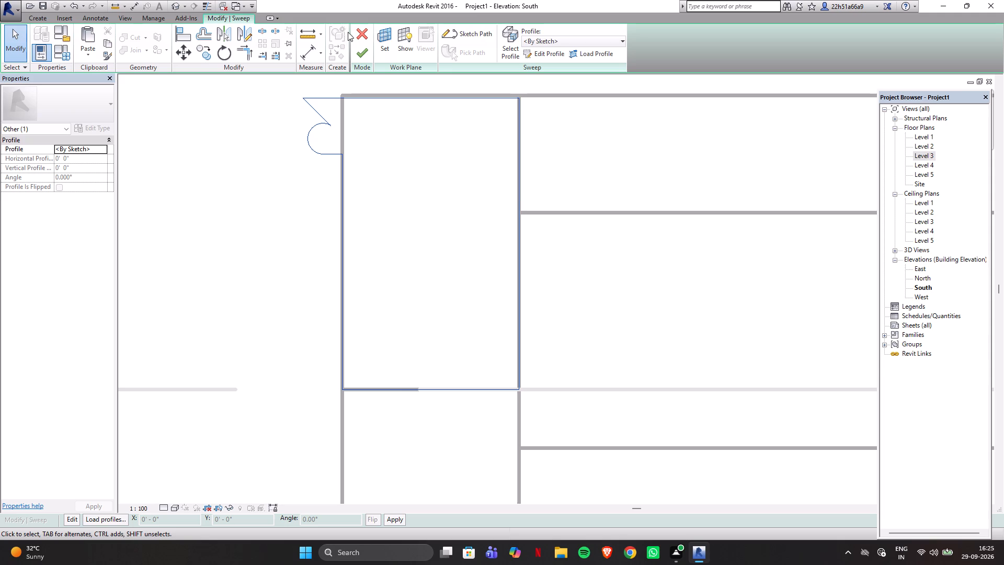
left_click(360, 47)
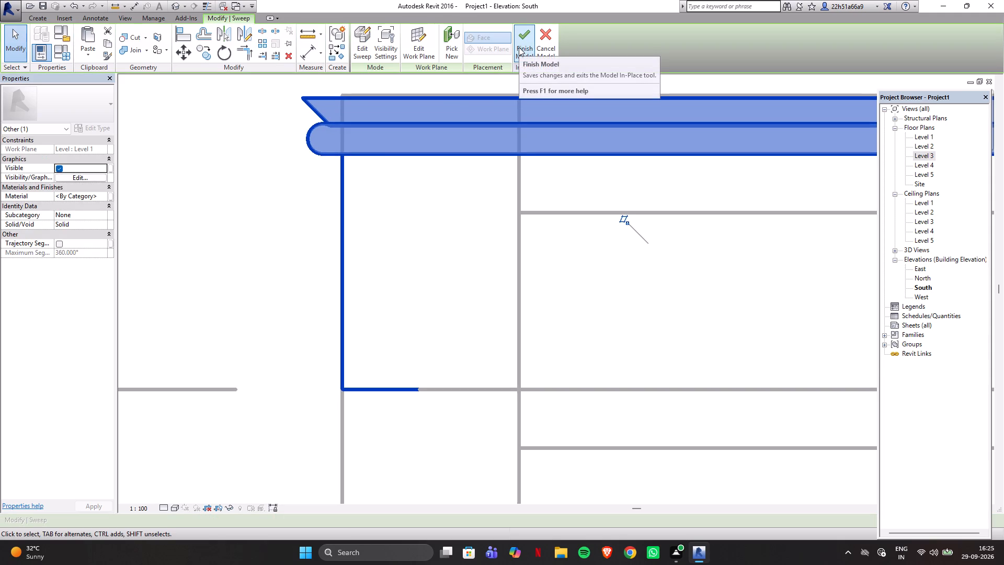
Examine the swept cornice in 3D from several sides around the southwest block.
scroll(467, 165, "down", 9)
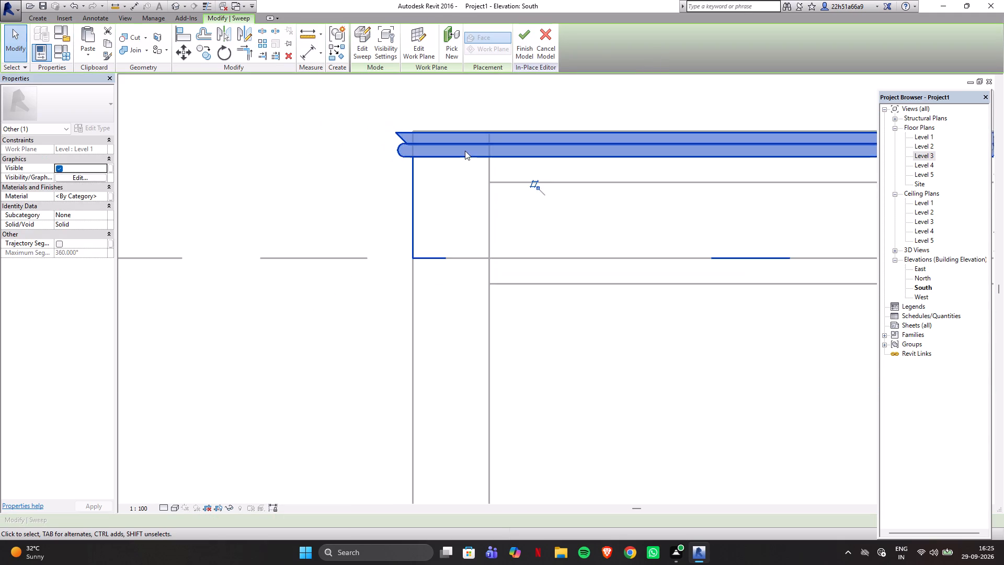
scroll(465, 151, "down", 7)
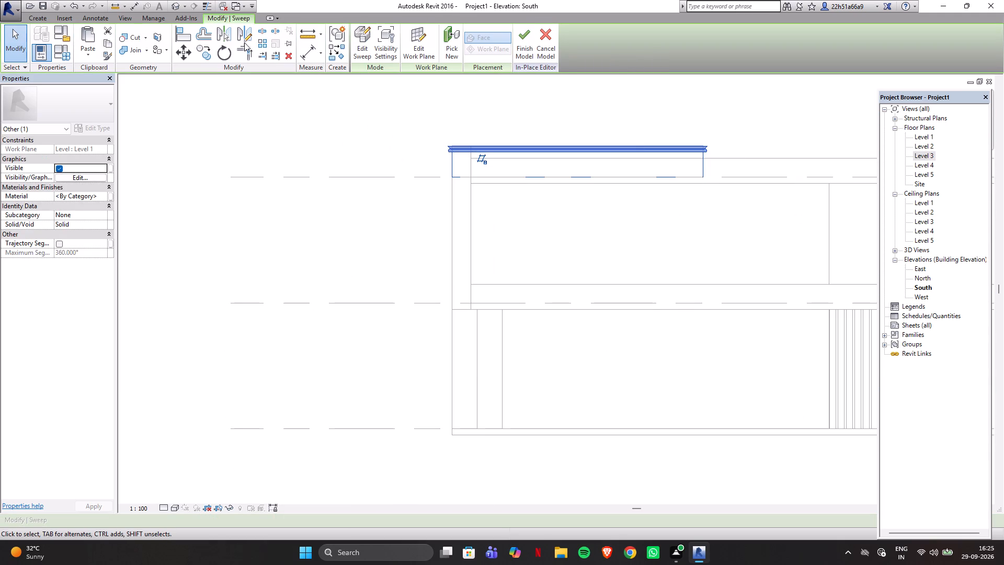
left_click(174, 2)
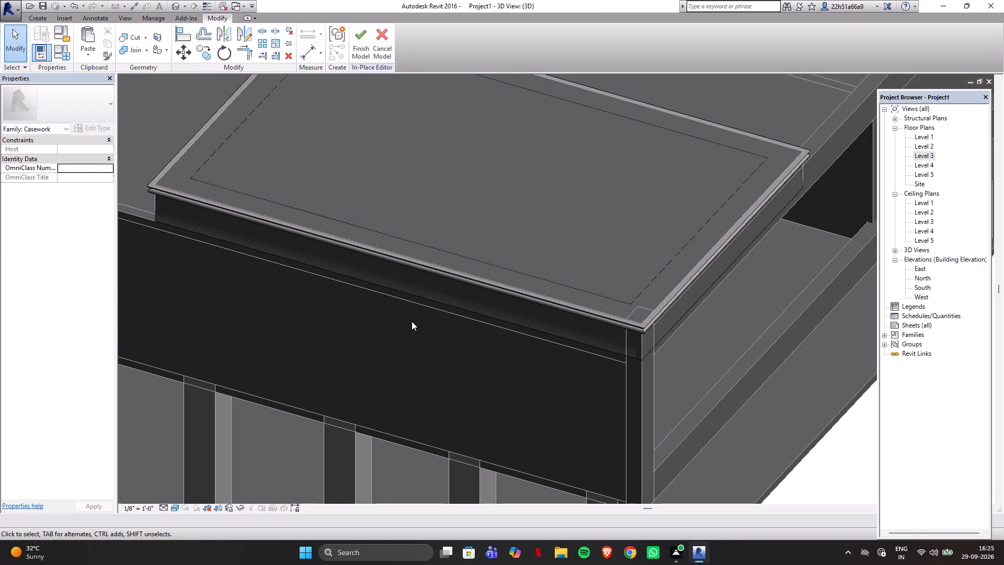
middle_click_drag(413, 313, 509, 164, "shift")
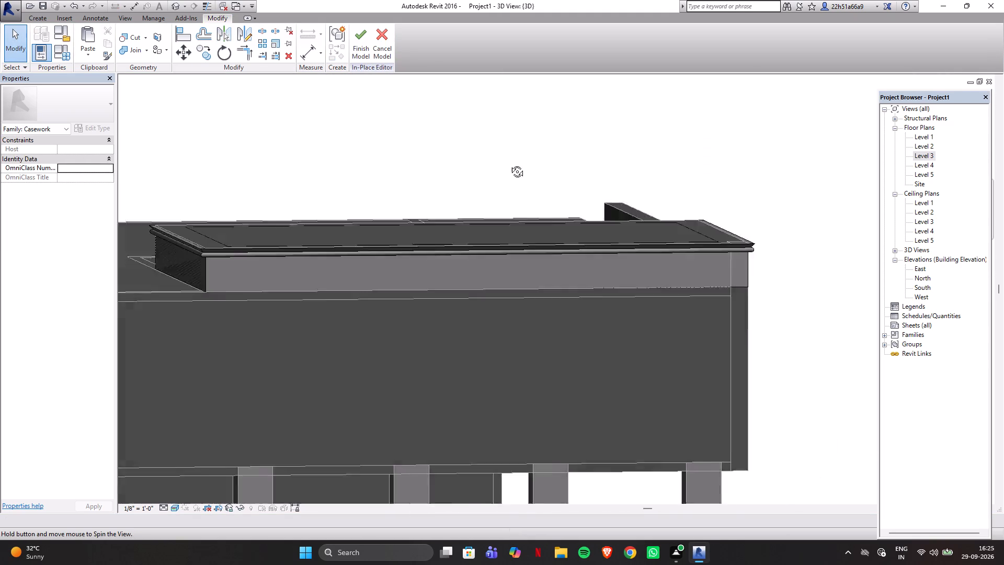
middle_click_drag(509, 164, 866, 217, "shift")
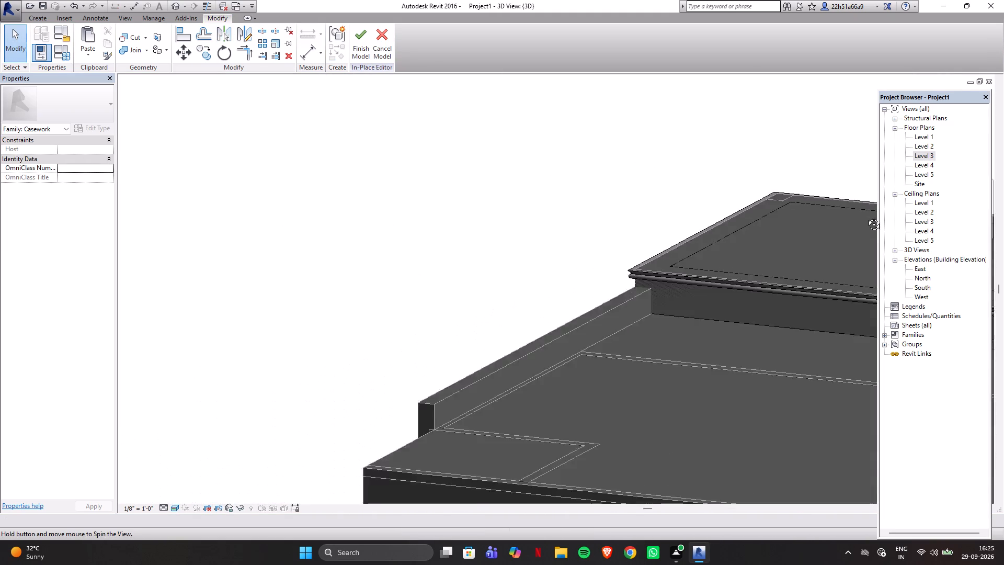
middle_click_drag(866, 217, 946, 213, "shift")
middle_click_drag(604, 255, 720, 179, "shift")
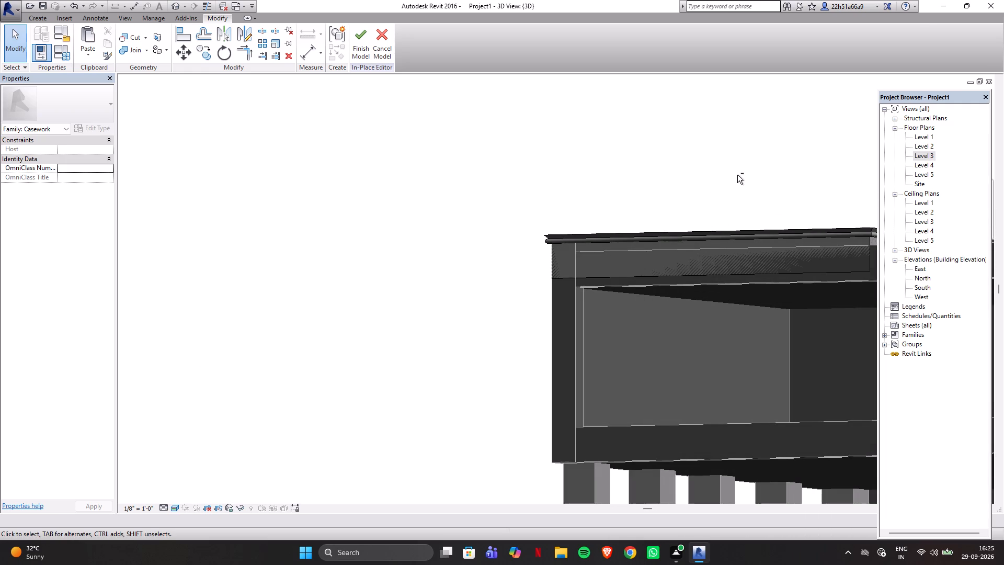
middle_click_drag(326, 303, 399, 308, "shift")
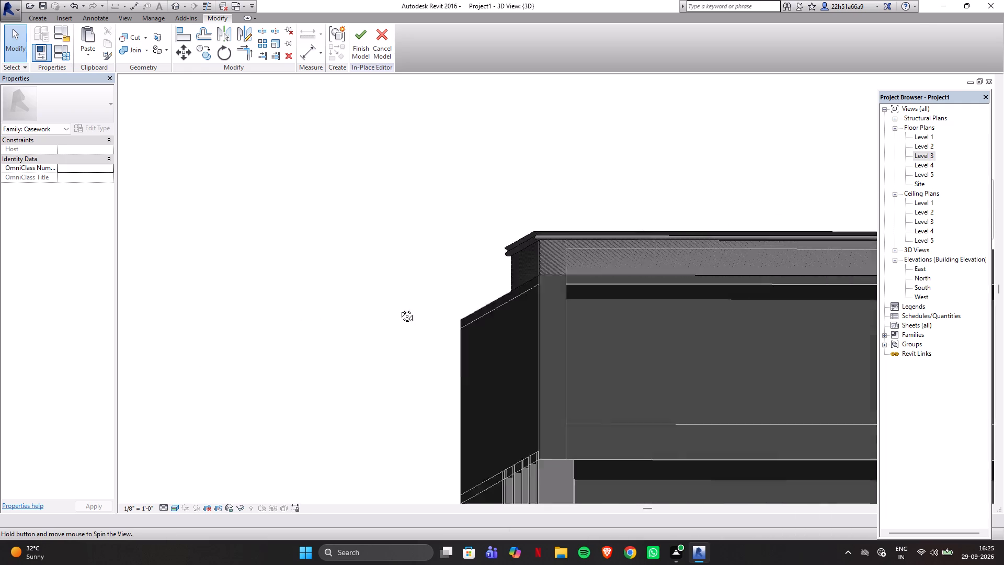
middle_click_drag(399, 308, 439, 336, "shift")
middle_click_drag(439, 336, 405, 336, "shift")
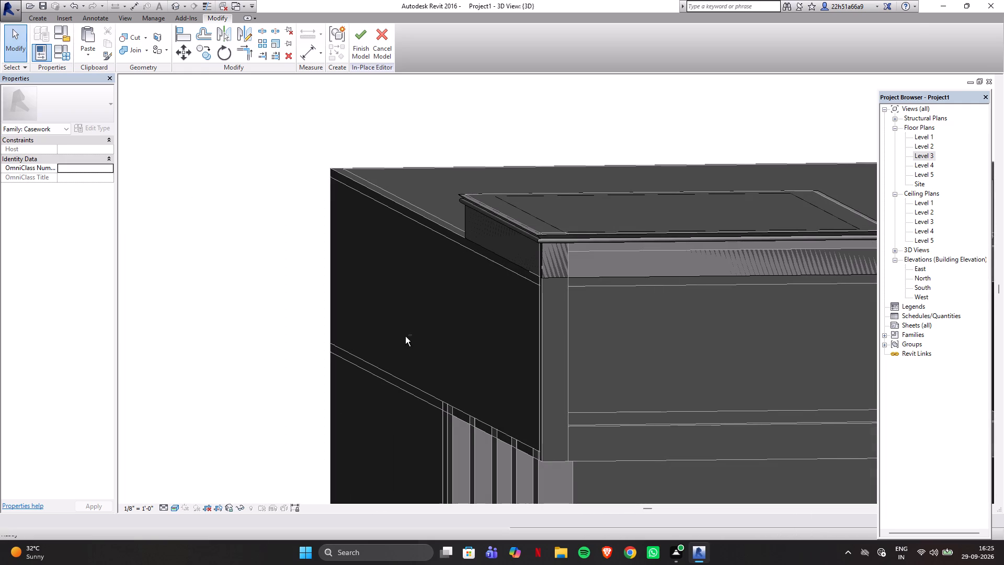
Finish the in-place casework model.
left_click(359, 42)
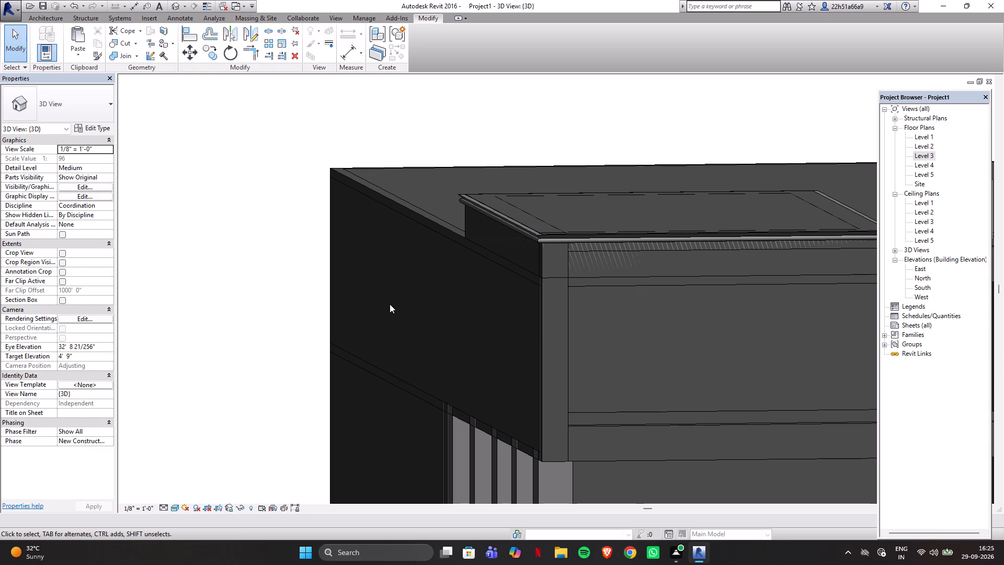
Examine the whole building and the cornice in 3D from the south and west sides.
middle_click_drag(390, 304, 374, 295, "shift")
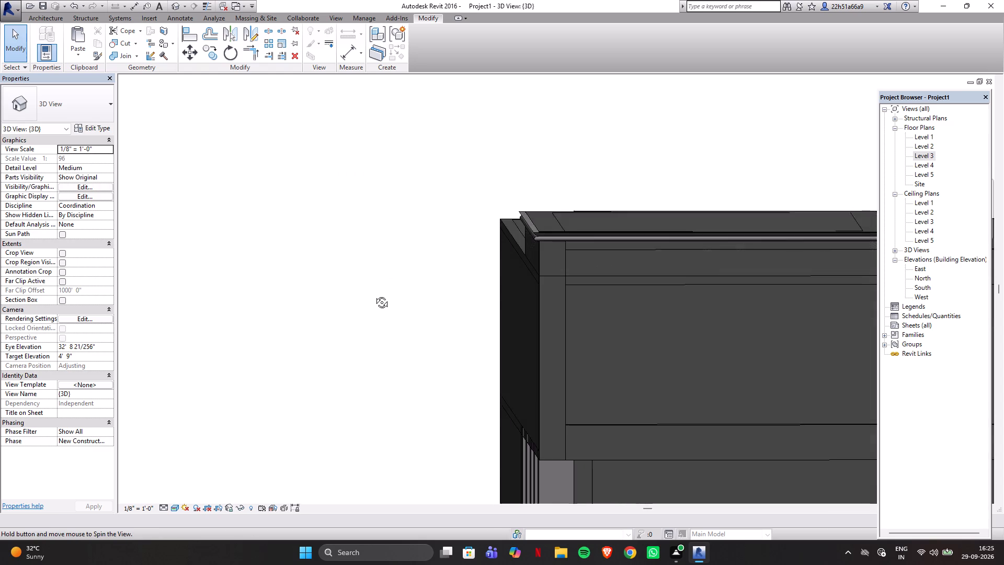
middle_click_drag(374, 295, 371, 282, "shift")
scroll(371, 280, "down", 6)
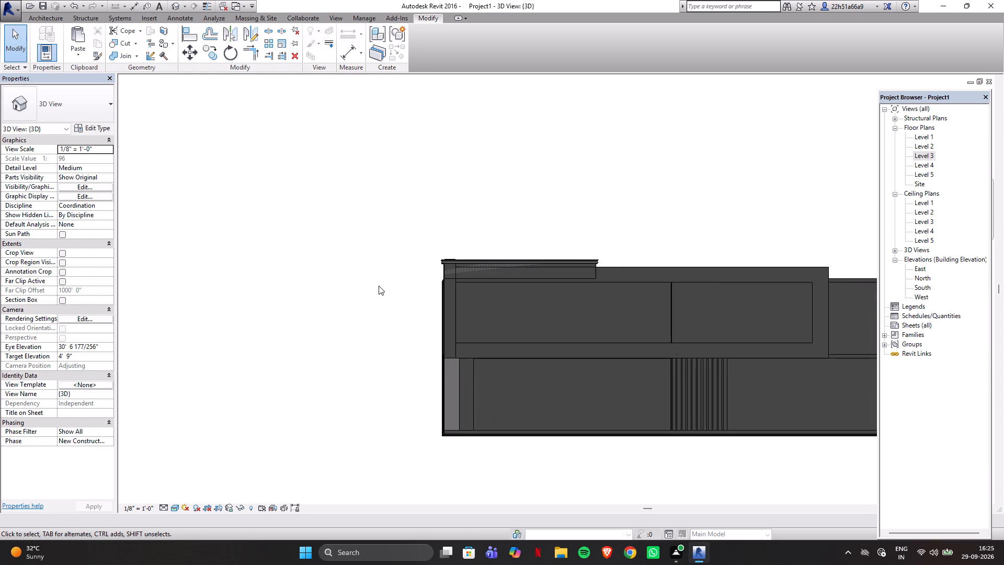
scroll(379, 286, "down", 2)
scroll(797, 395, "up", 3)
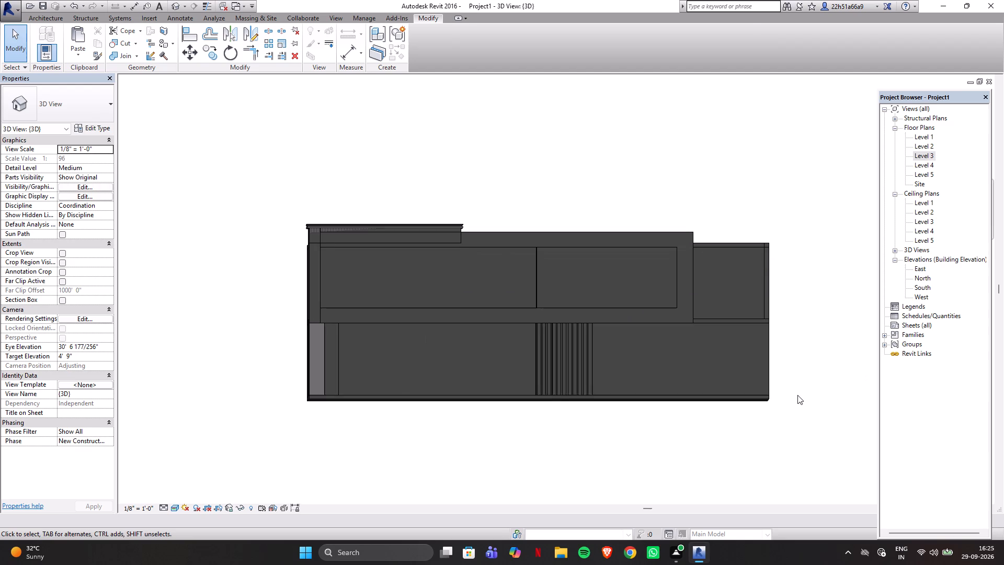
middle_click(500, 167, "shift")
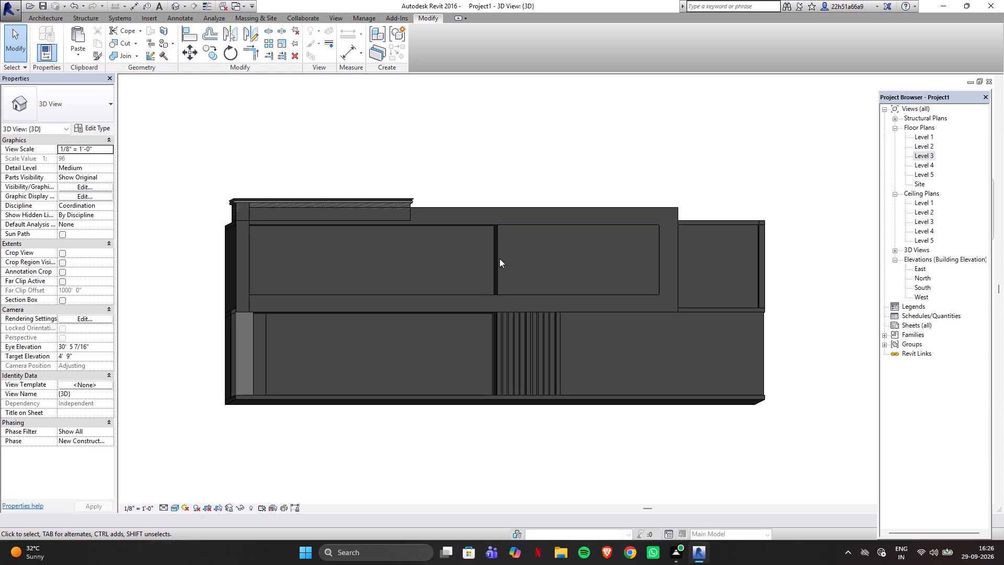
middle_click_drag(364, 225, 566, 256, "shift")
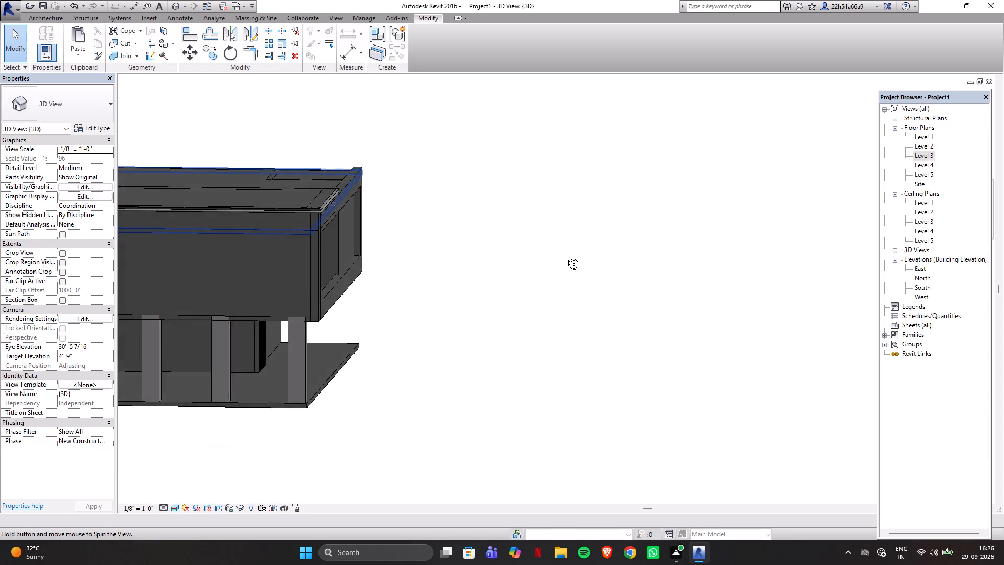
middle_click_drag(566, 256, 584, 264, "shift")
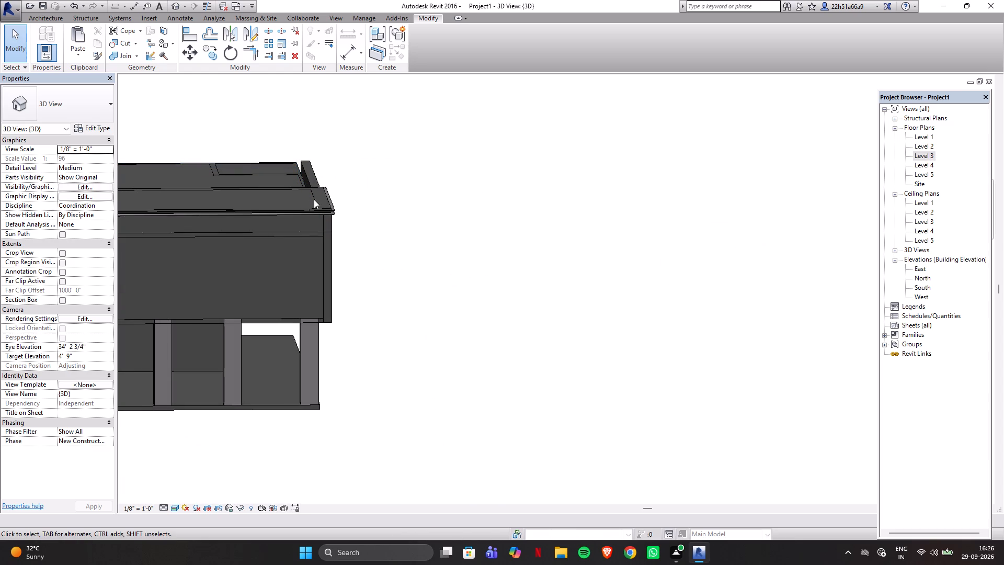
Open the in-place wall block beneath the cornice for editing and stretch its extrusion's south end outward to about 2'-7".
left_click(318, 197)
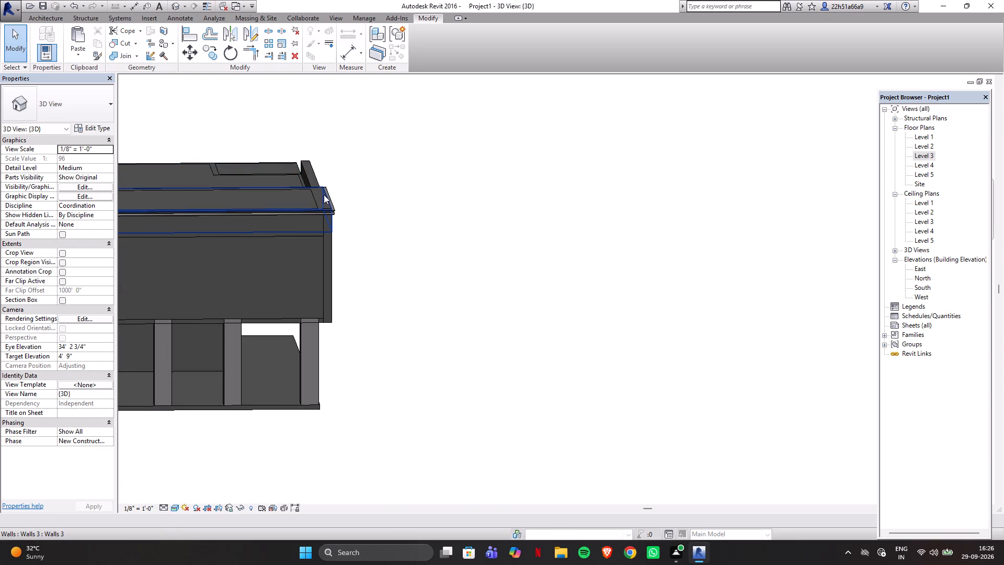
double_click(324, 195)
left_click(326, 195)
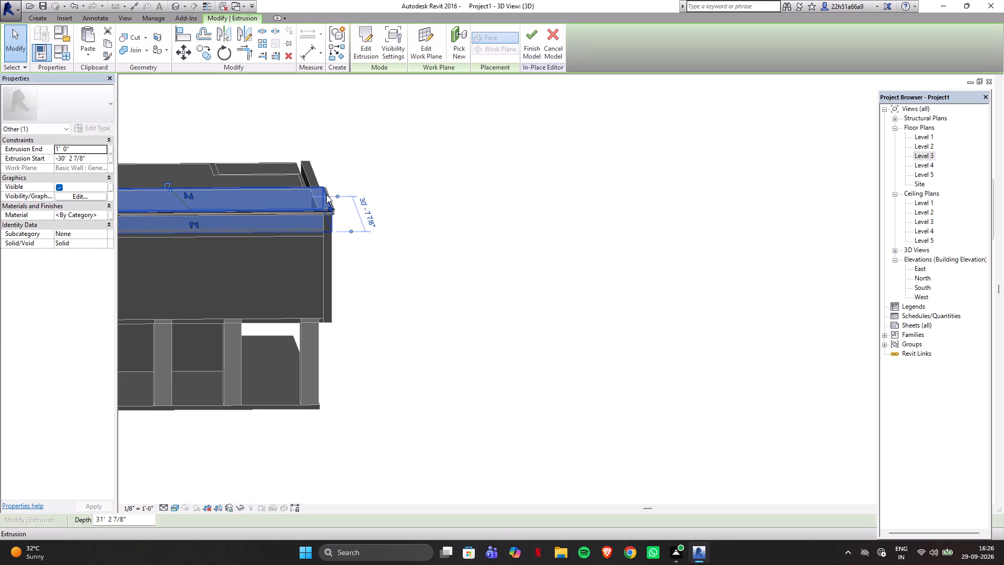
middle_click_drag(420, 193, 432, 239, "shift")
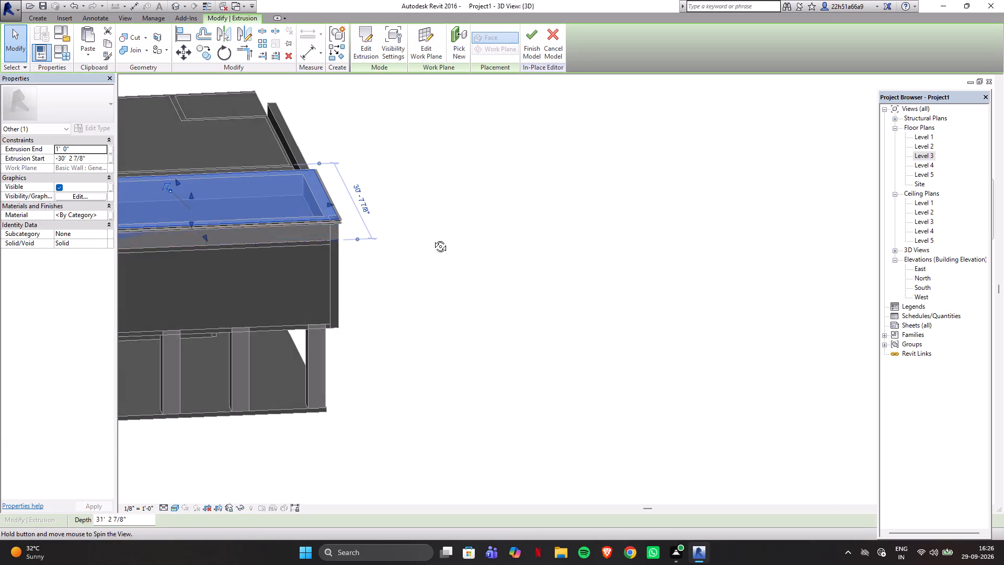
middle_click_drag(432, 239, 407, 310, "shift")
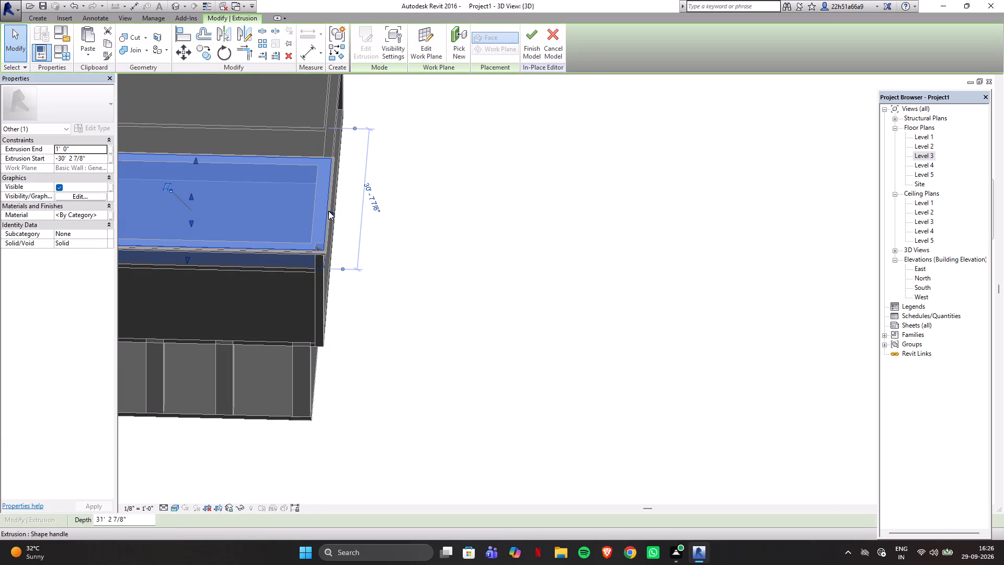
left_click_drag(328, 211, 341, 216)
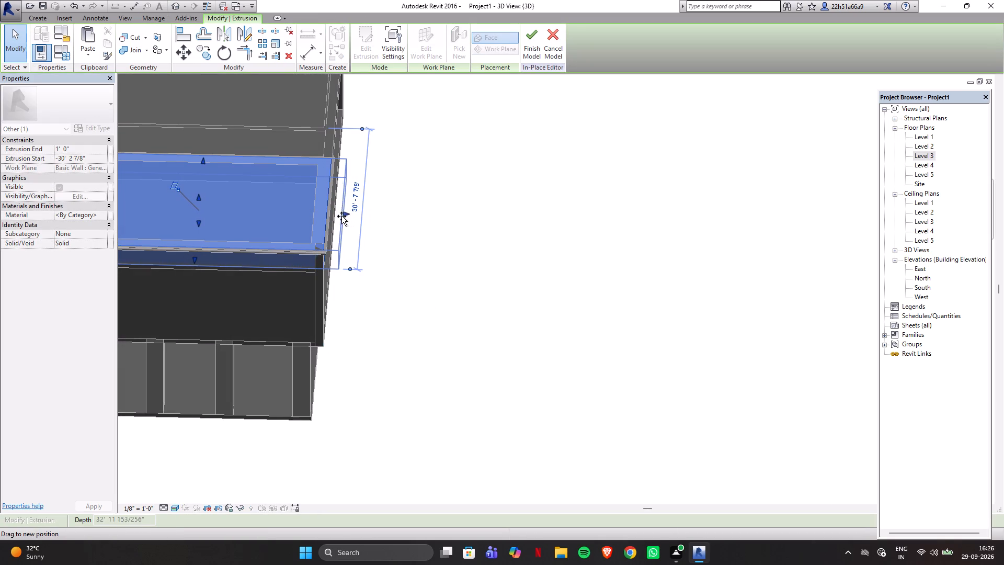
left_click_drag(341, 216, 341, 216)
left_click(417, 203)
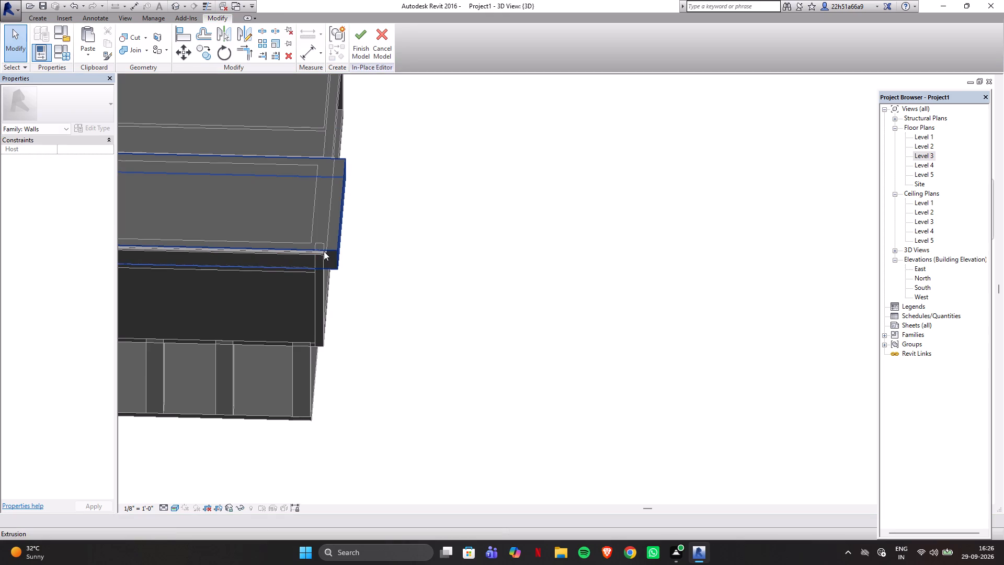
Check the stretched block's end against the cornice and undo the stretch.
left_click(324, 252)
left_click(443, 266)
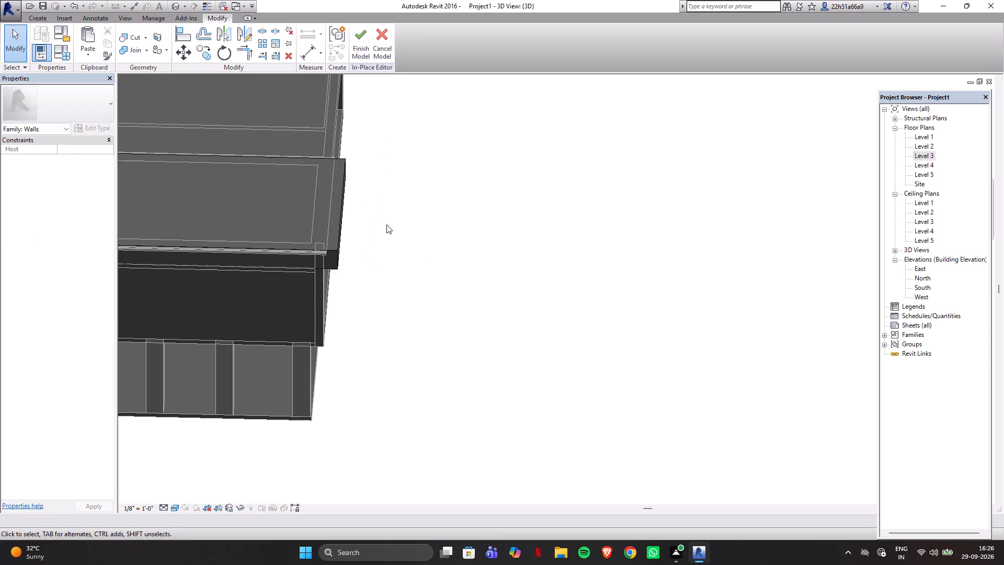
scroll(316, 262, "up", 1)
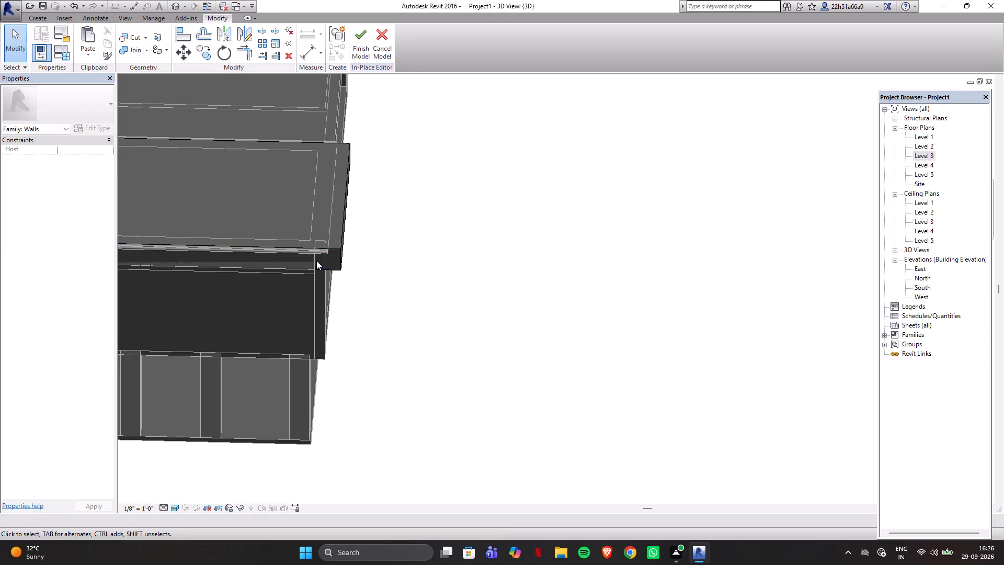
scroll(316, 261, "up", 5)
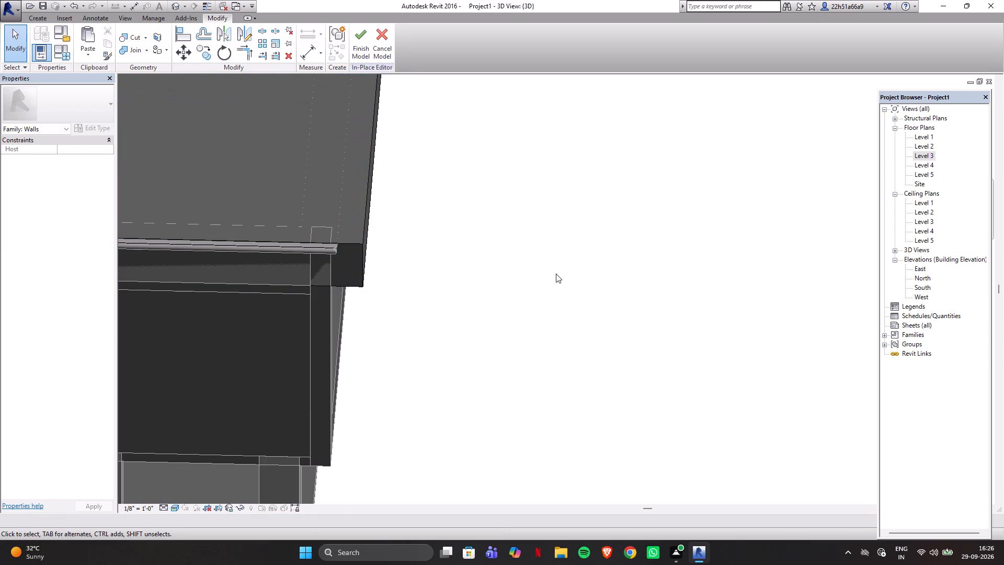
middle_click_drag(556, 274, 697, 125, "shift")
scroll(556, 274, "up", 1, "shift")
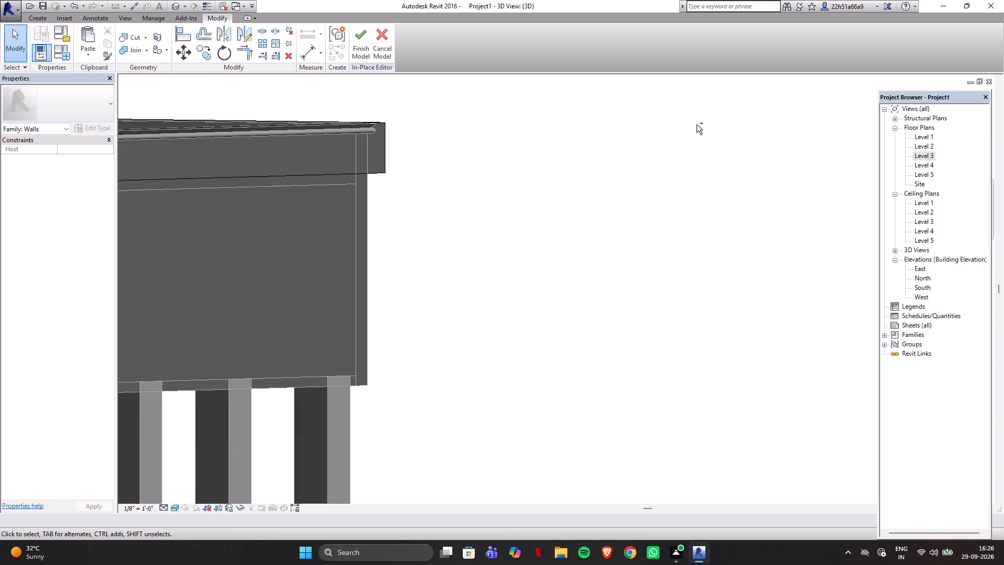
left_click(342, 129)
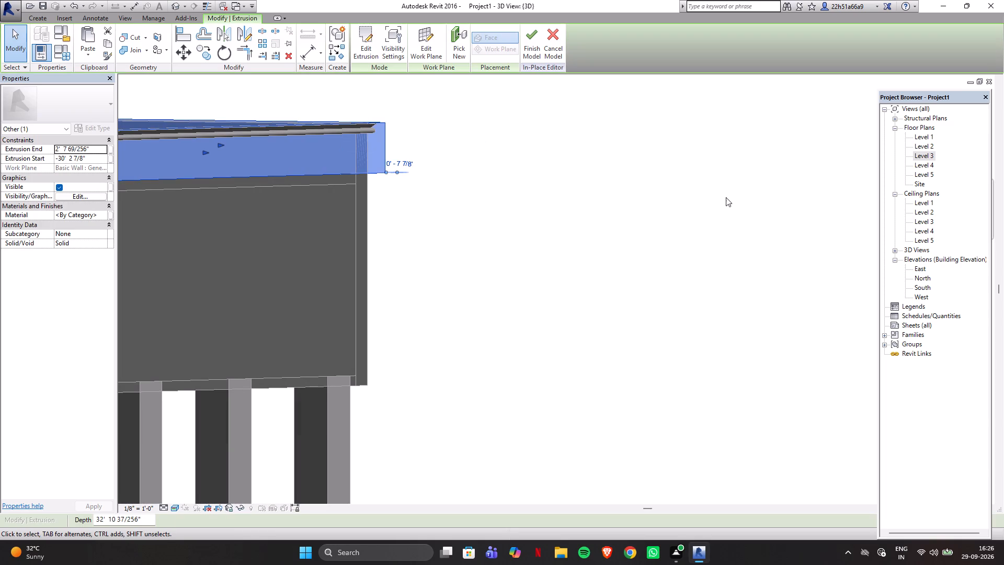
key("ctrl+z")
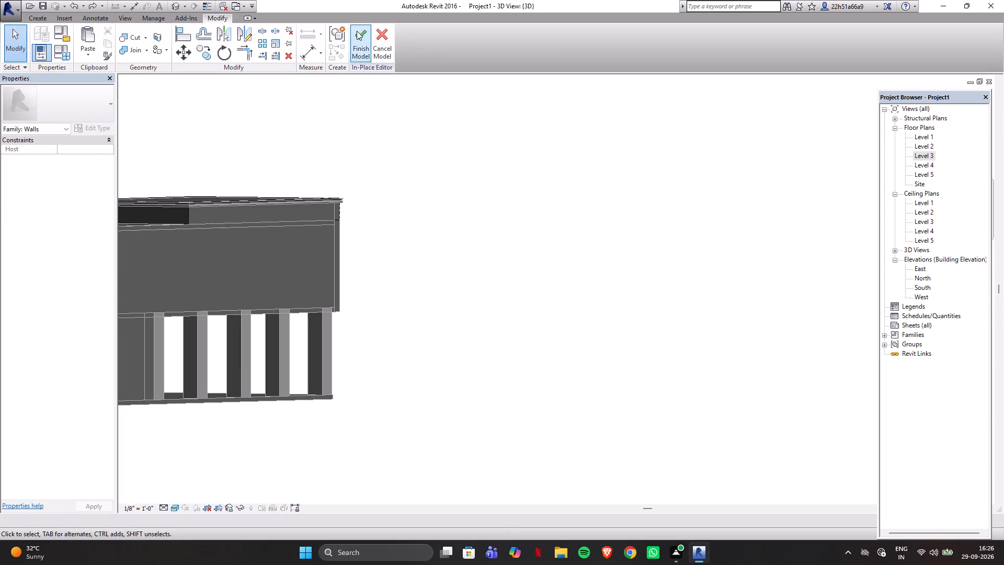
Finish the in-place wall block model.
left_click(358, 38)
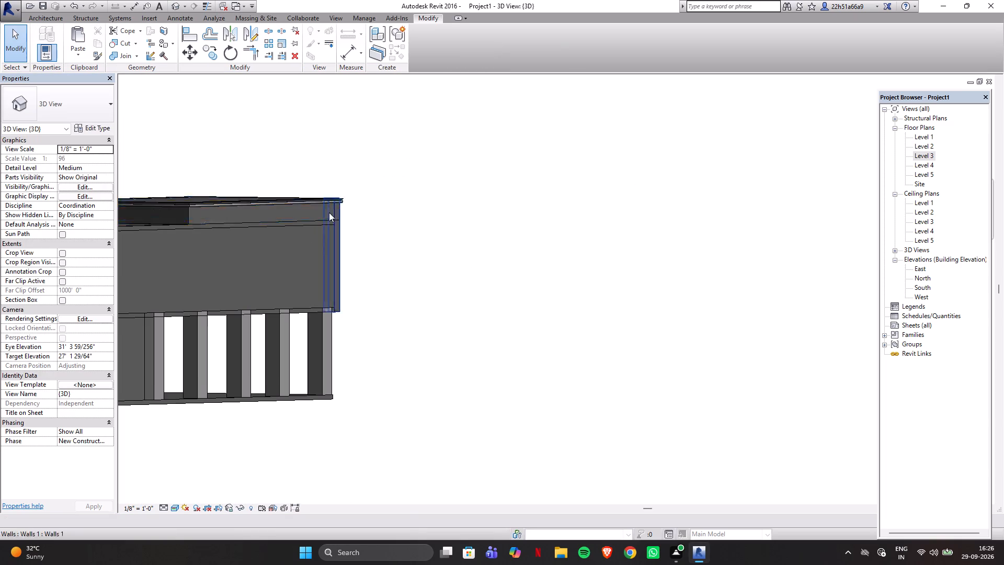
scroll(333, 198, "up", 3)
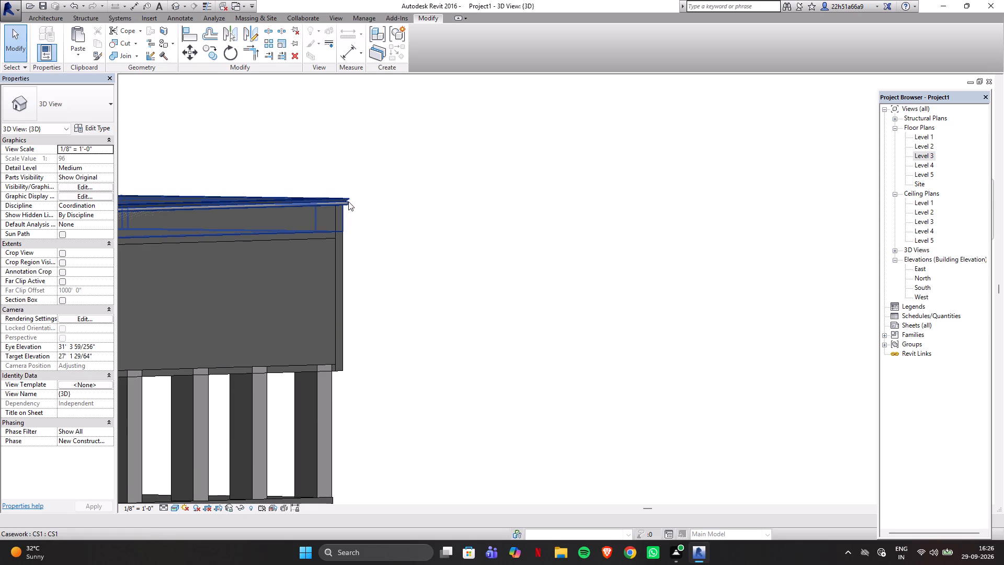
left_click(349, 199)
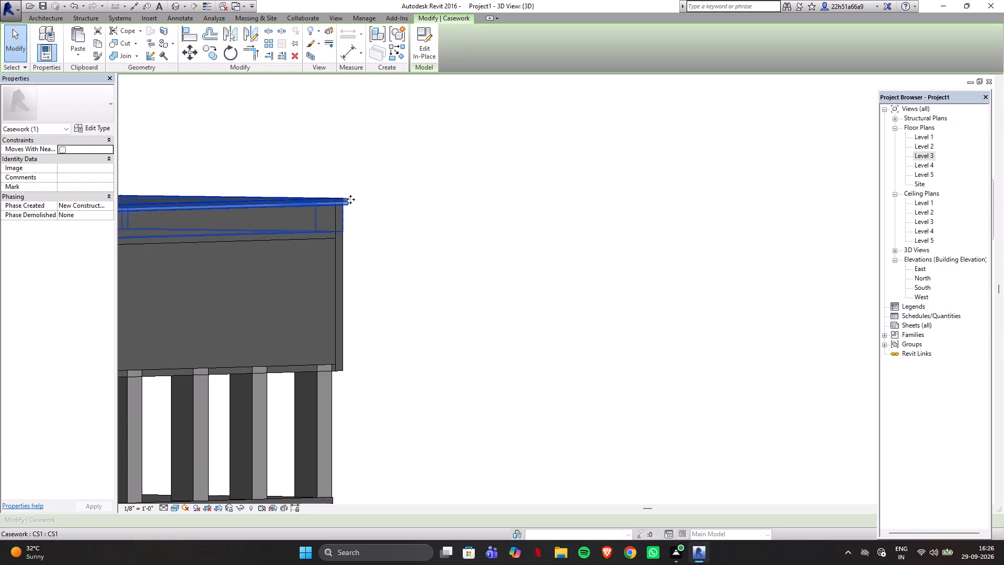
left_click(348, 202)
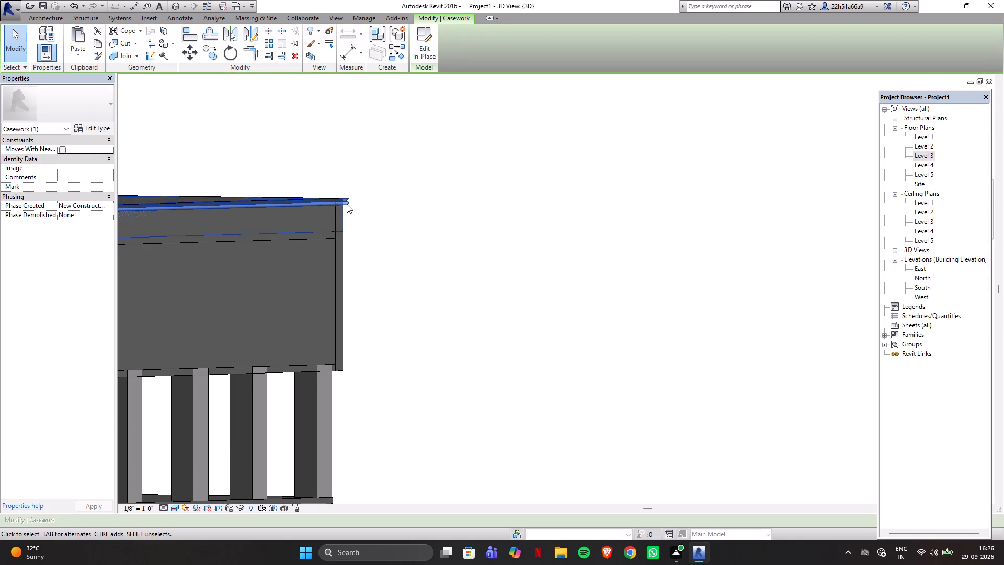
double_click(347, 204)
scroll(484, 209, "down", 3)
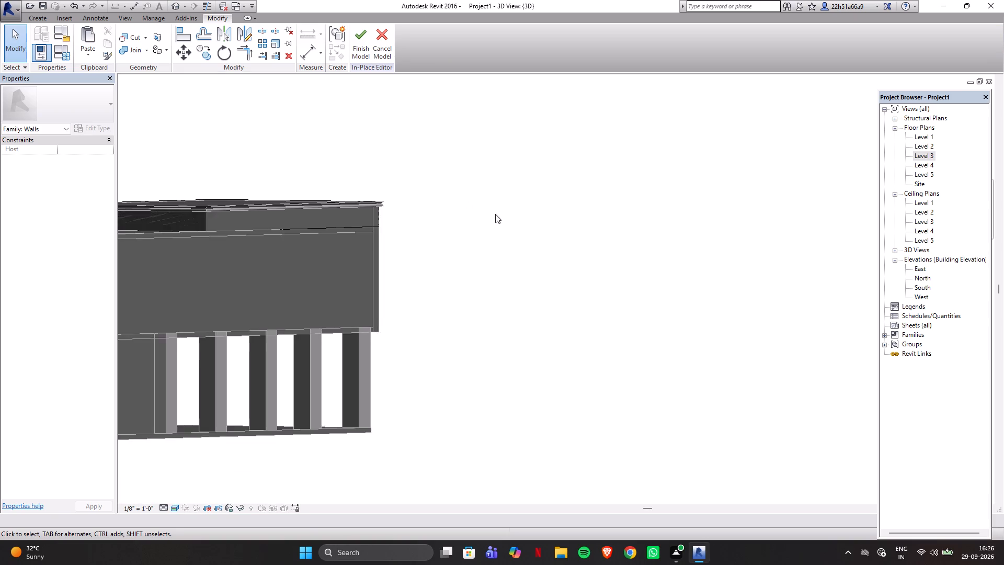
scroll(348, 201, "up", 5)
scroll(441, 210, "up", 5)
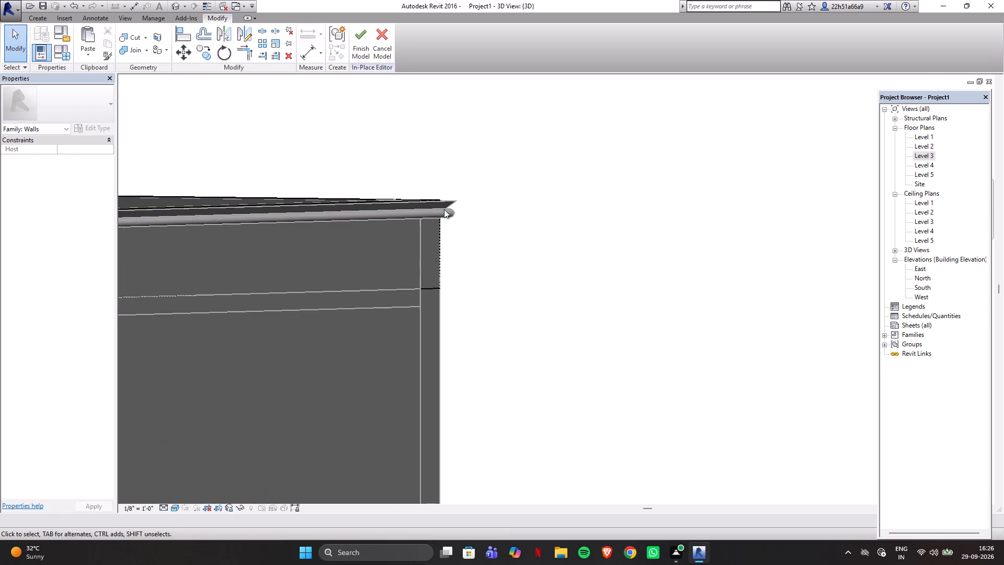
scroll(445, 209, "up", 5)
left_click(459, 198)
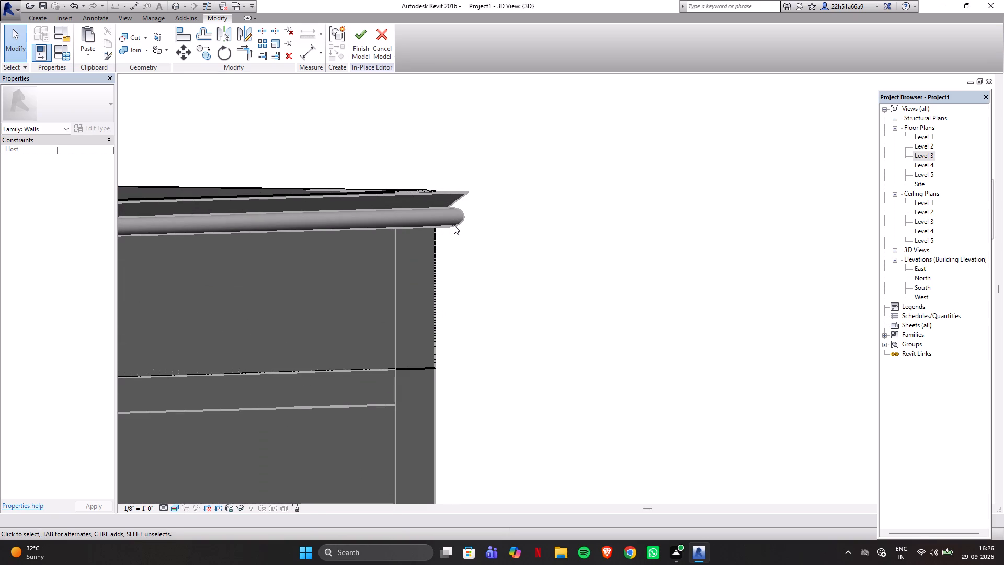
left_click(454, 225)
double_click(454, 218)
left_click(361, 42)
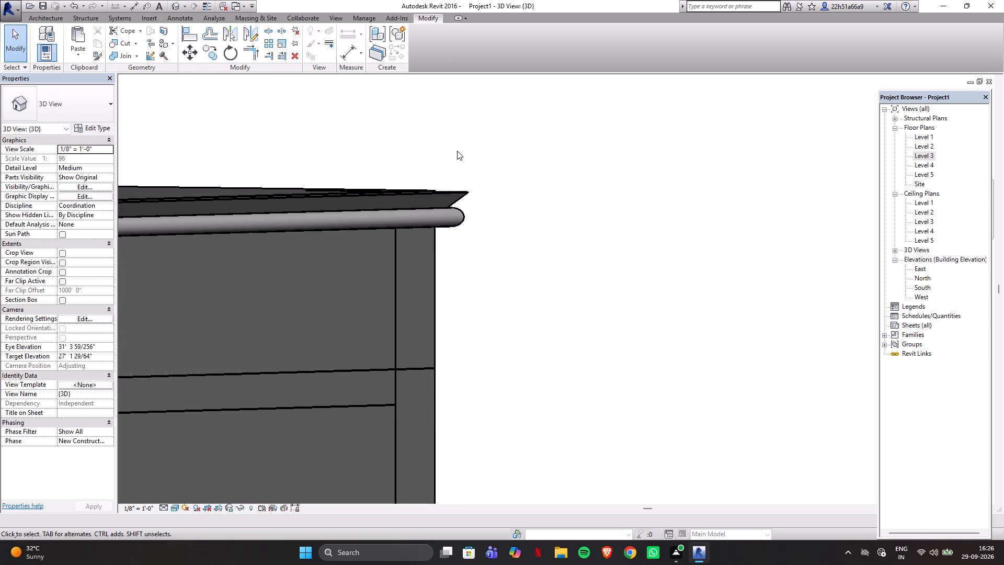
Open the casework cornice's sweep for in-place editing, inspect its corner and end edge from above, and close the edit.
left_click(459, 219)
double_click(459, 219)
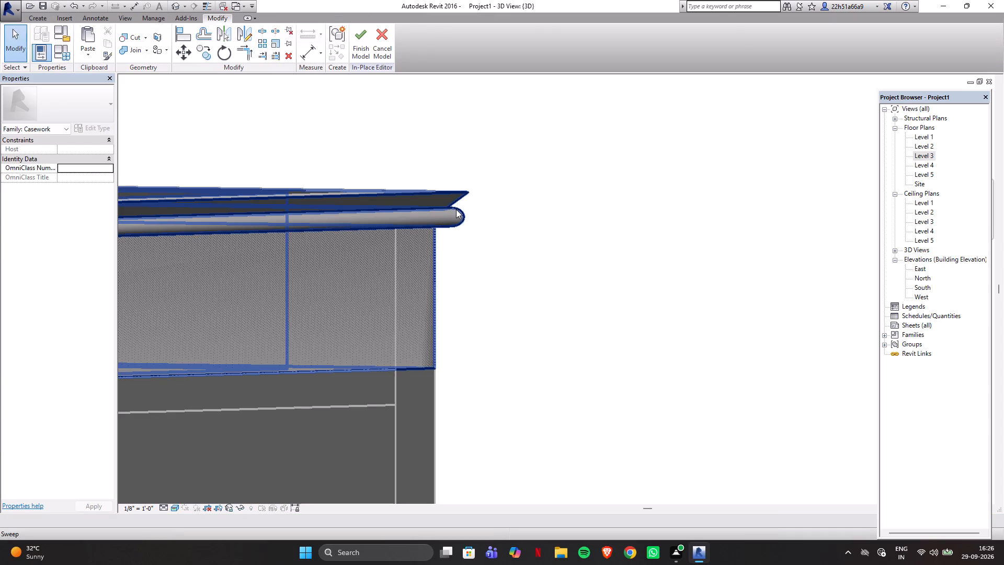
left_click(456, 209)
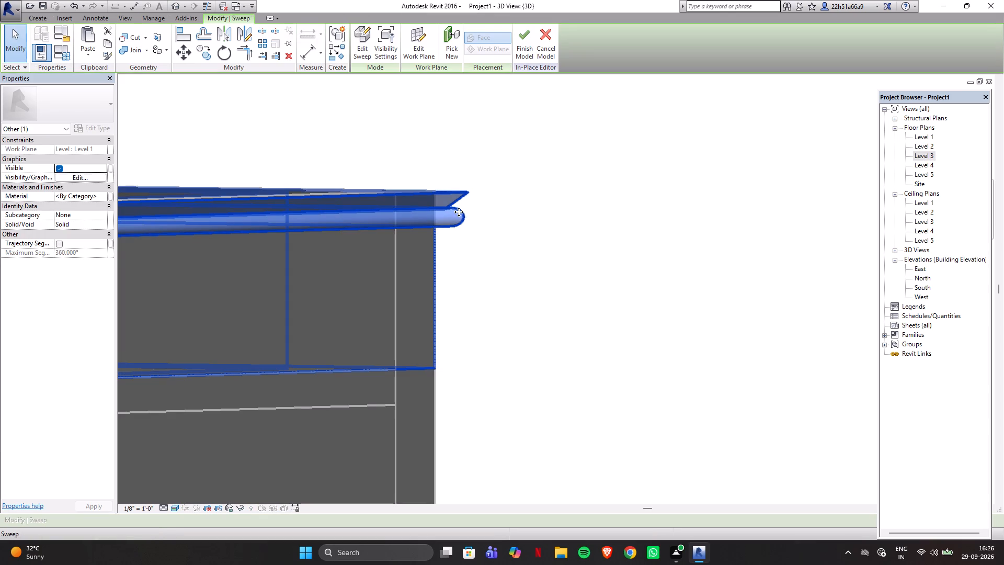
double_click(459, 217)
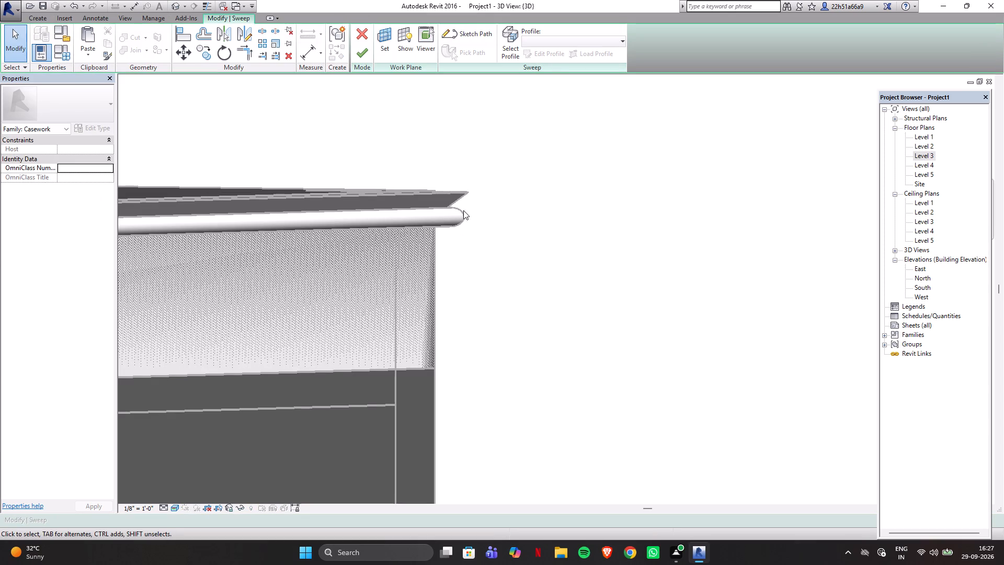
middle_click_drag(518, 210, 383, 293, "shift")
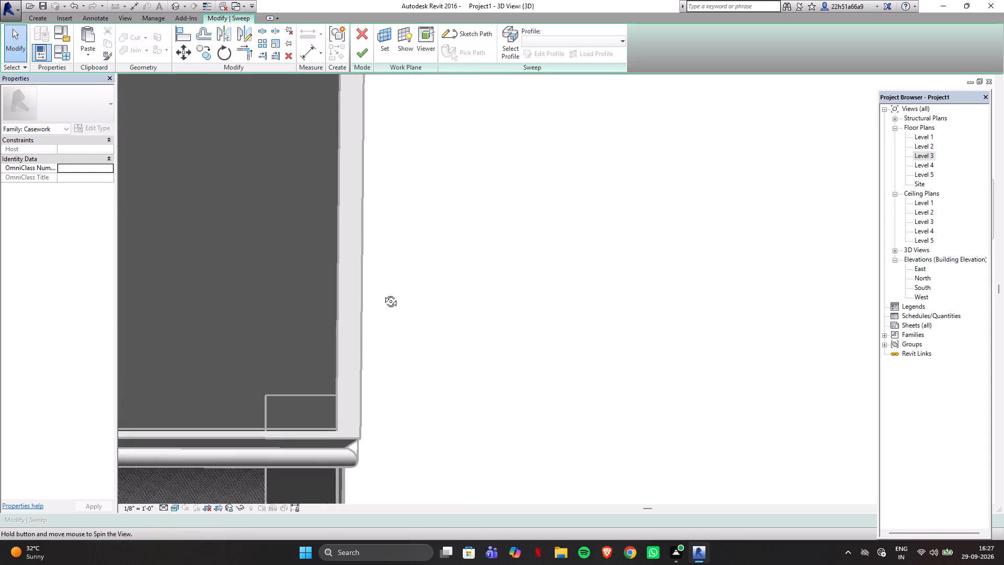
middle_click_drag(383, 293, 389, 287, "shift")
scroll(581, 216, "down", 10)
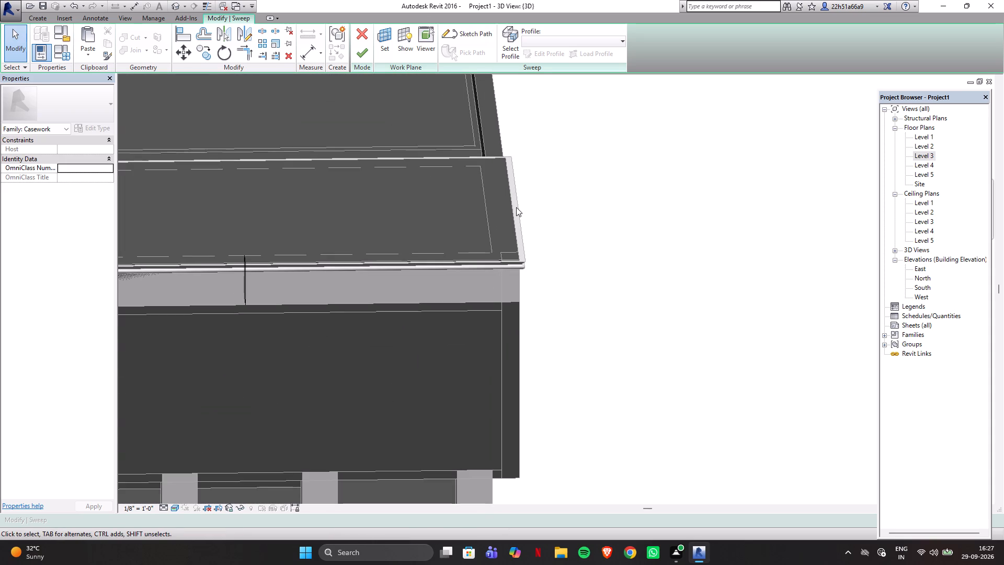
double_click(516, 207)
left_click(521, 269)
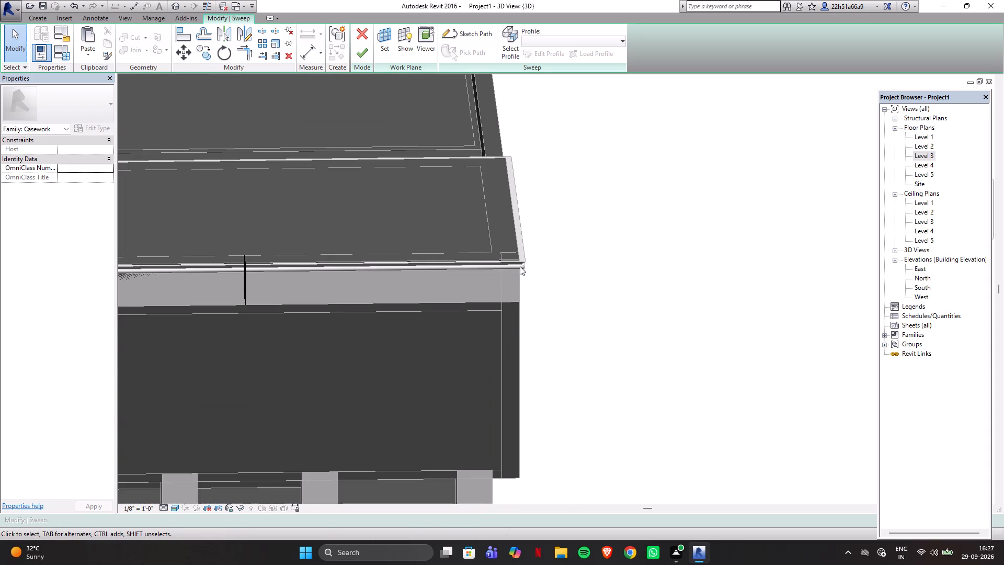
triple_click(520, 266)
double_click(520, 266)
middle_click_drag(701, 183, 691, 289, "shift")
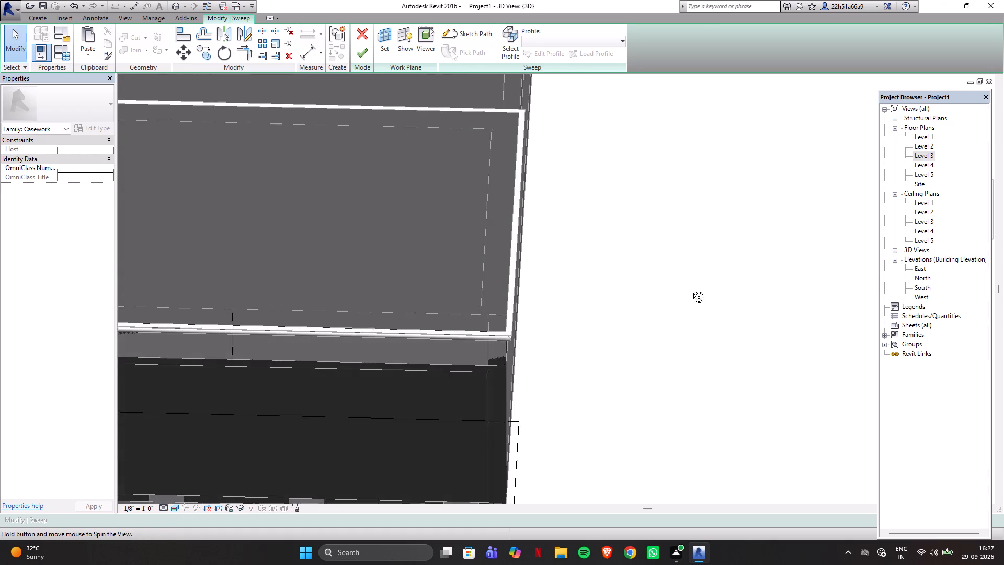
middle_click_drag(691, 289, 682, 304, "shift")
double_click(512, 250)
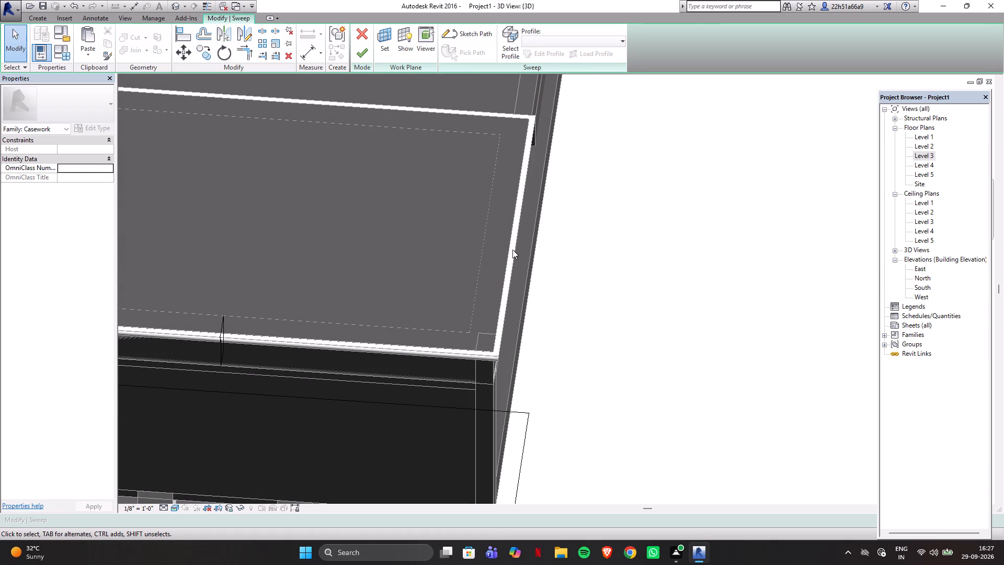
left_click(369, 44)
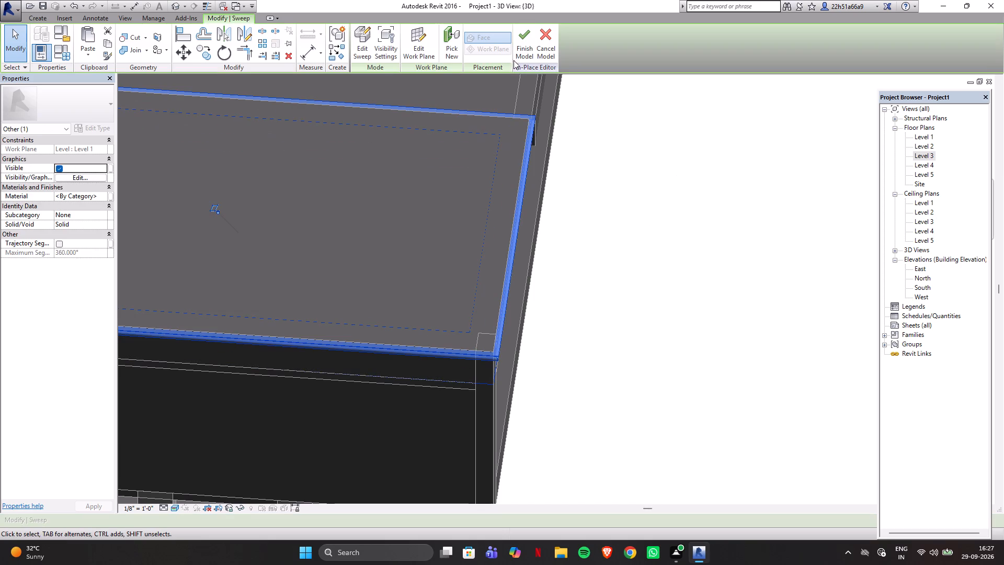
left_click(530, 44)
Examine the cornice and the wall frame beneath it in 3D from above, below and the frame's outer side.
scroll(484, 224, "up", 1)
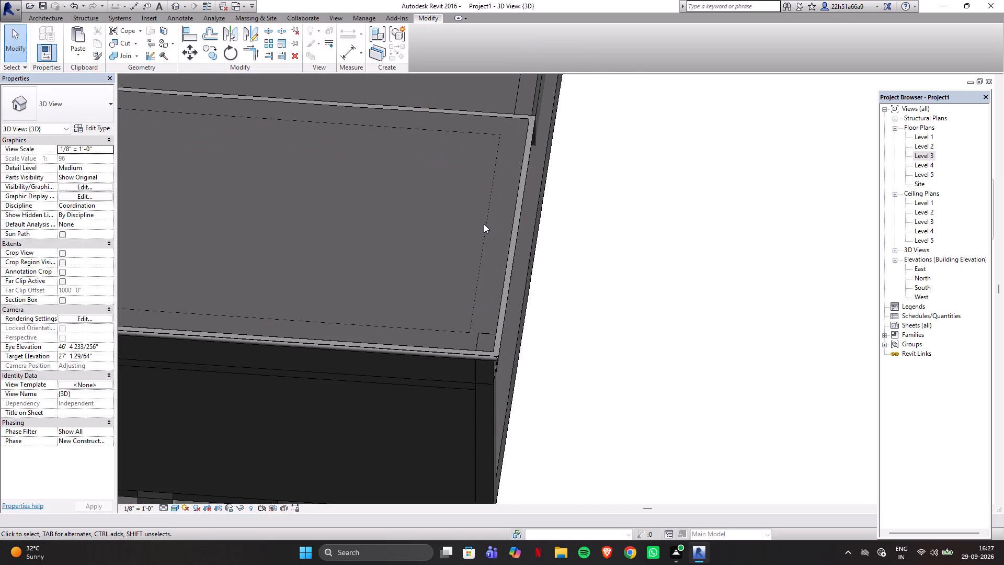
scroll(484, 224, "up", 3)
scroll(624, 220, "down", 5)
scroll(671, 209, "down", 2)
middle_click_drag(721, 285, 657, 248, "shift")
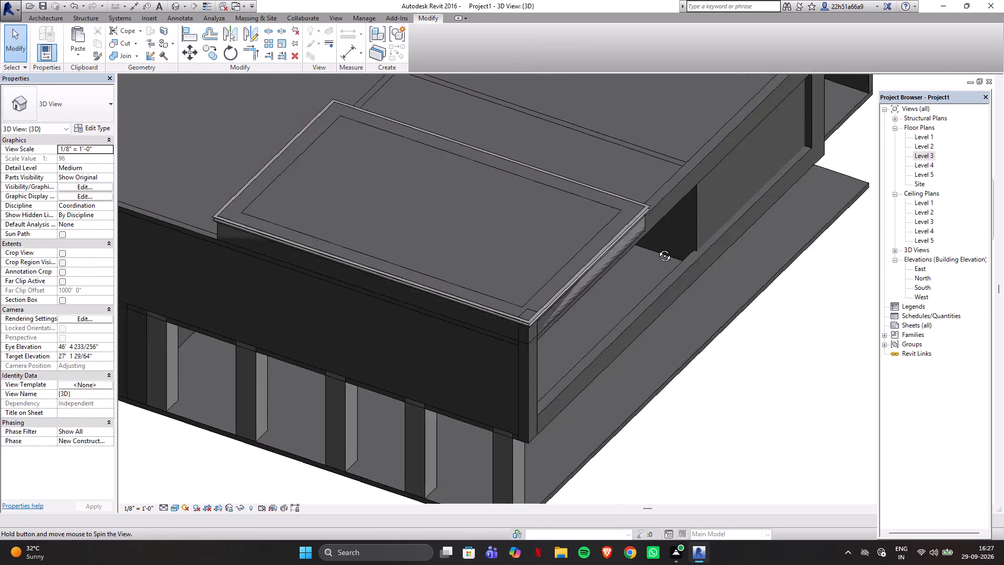
middle_click_drag(657, 248, 519, 60, "shift")
middle_click_drag(513, 365, 519, 328, "shift")
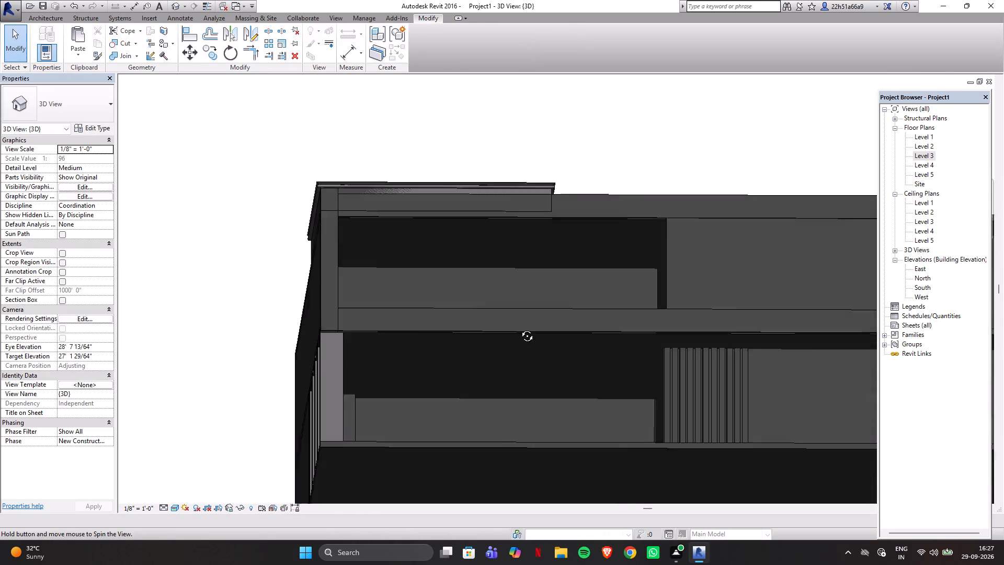
middle_click_drag(519, 328, 633, 293, "shift")
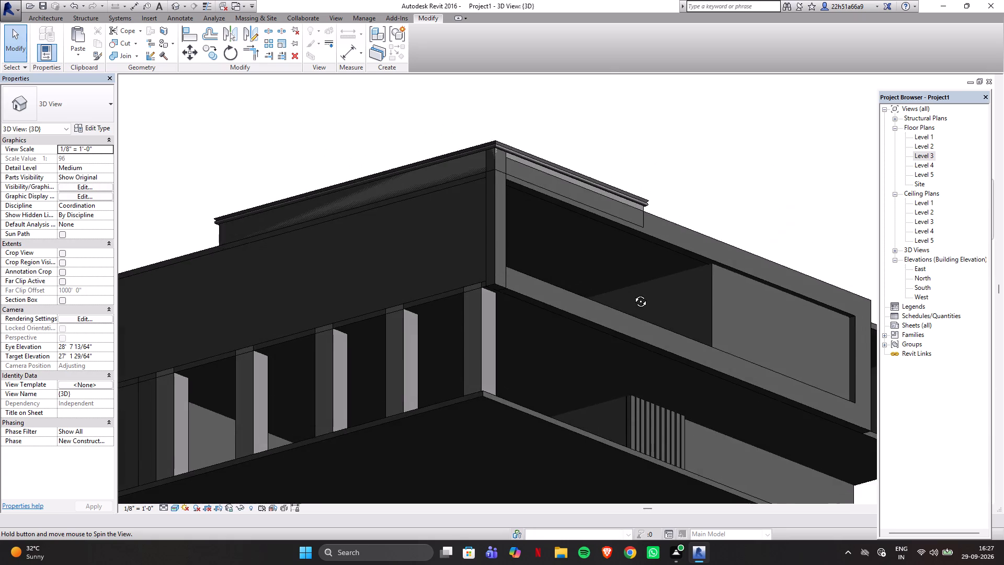
middle_click_drag(633, 293, 640, 319, "shift")
middle_click_drag(730, 169, 673, 204, "shift")
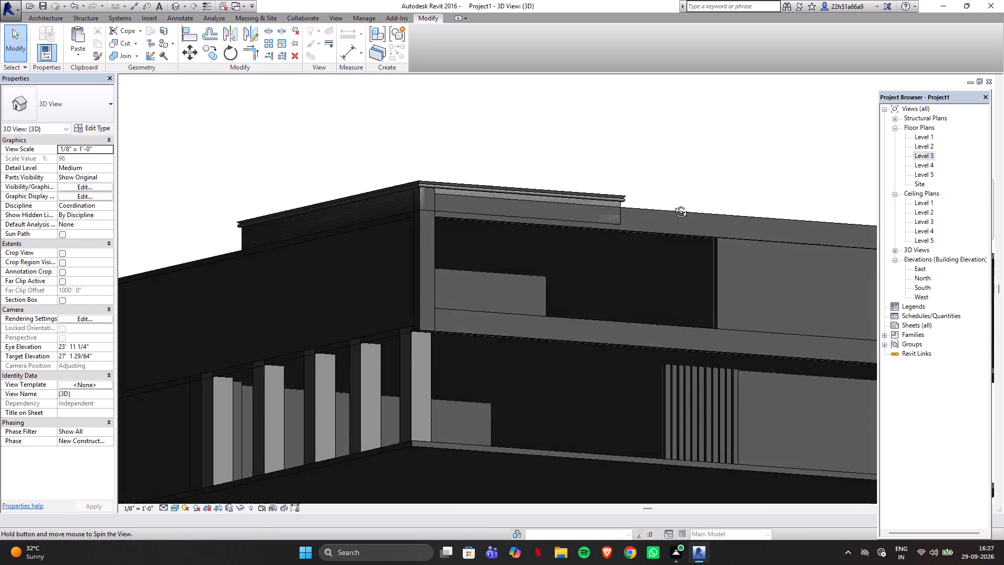
middle_click_drag(673, 204, 610, 236, "shift")
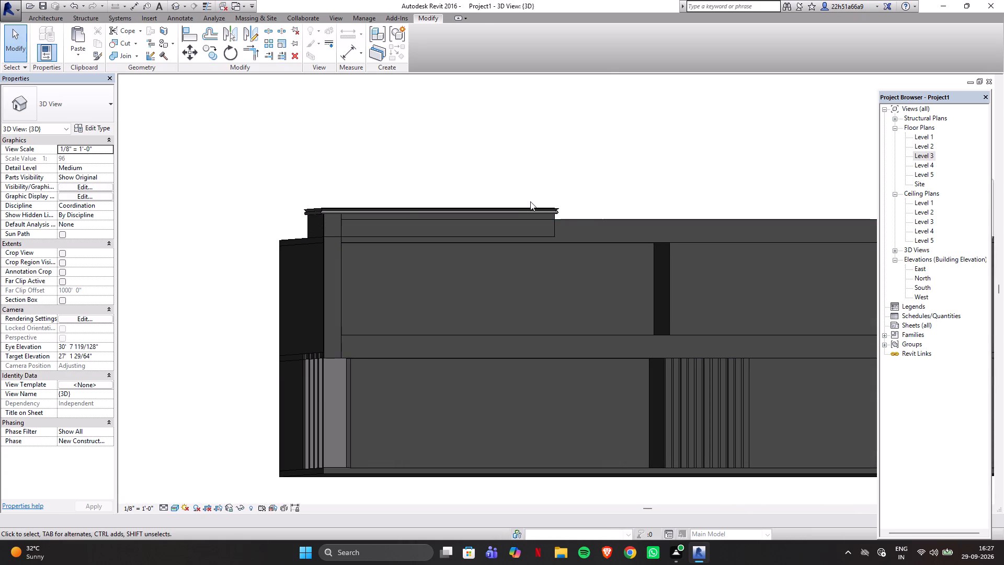
scroll(669, 296, "down", 3)
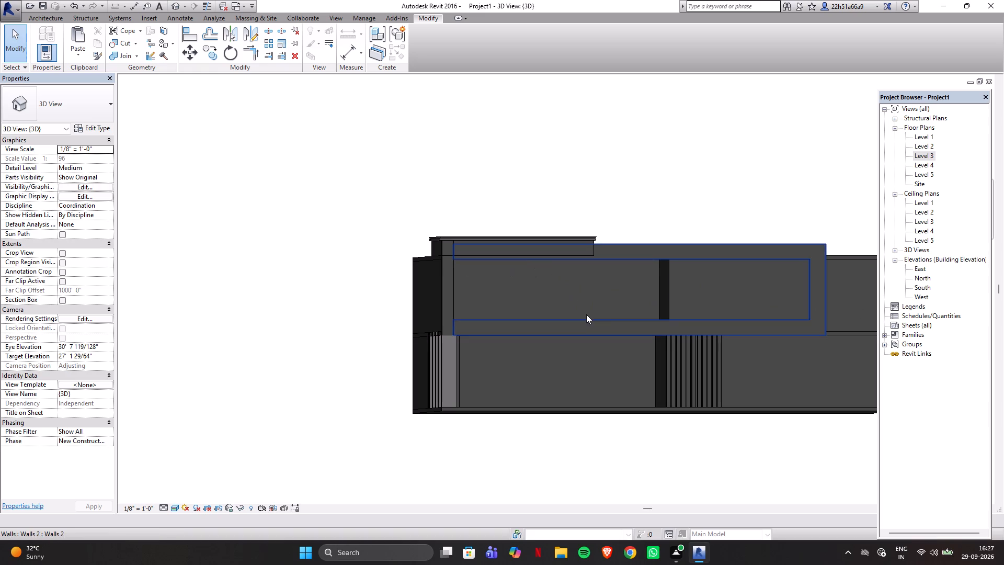
middle_click_drag(591, 314, 797, 369, "shift")
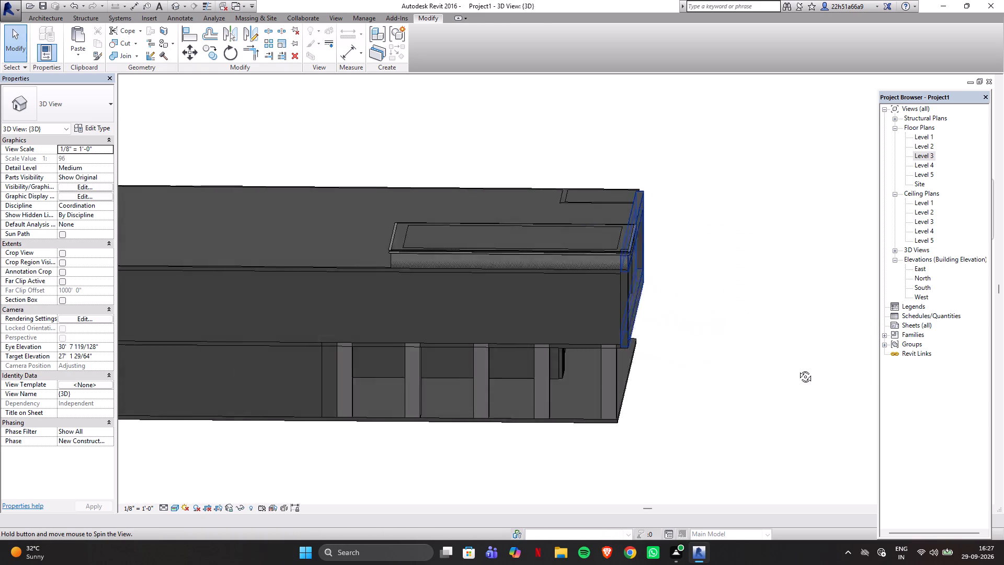
middle_click_drag(797, 369, 775, 373, "shift")
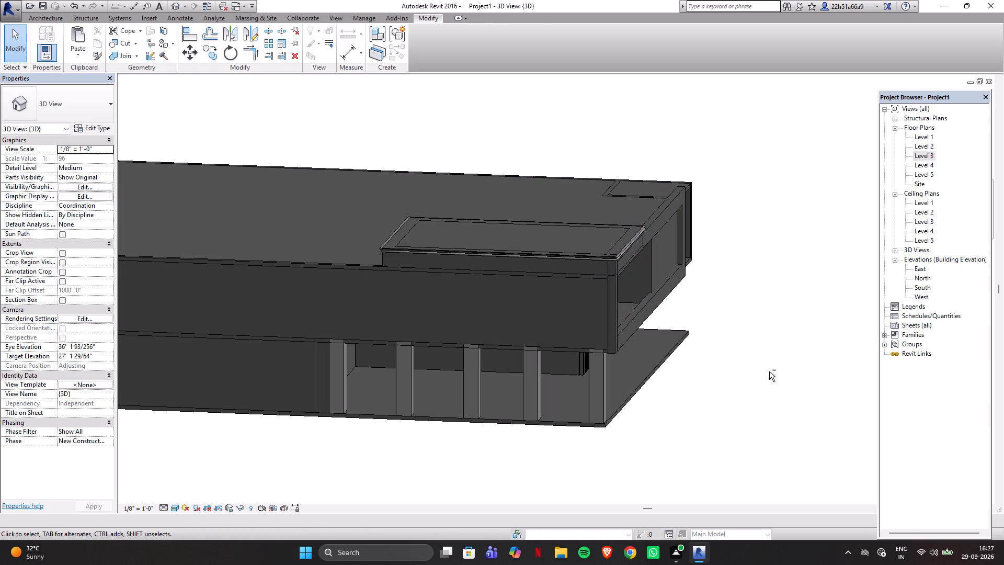
middle_click_drag(802, 277, 817, 300, "shift")
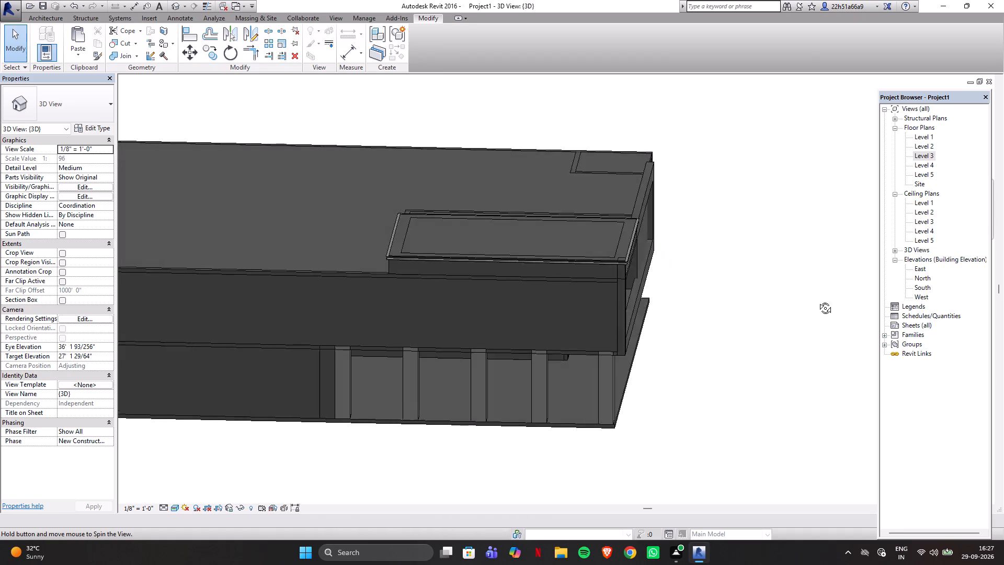
middle_click_drag(817, 300, 825, 325, "shift")
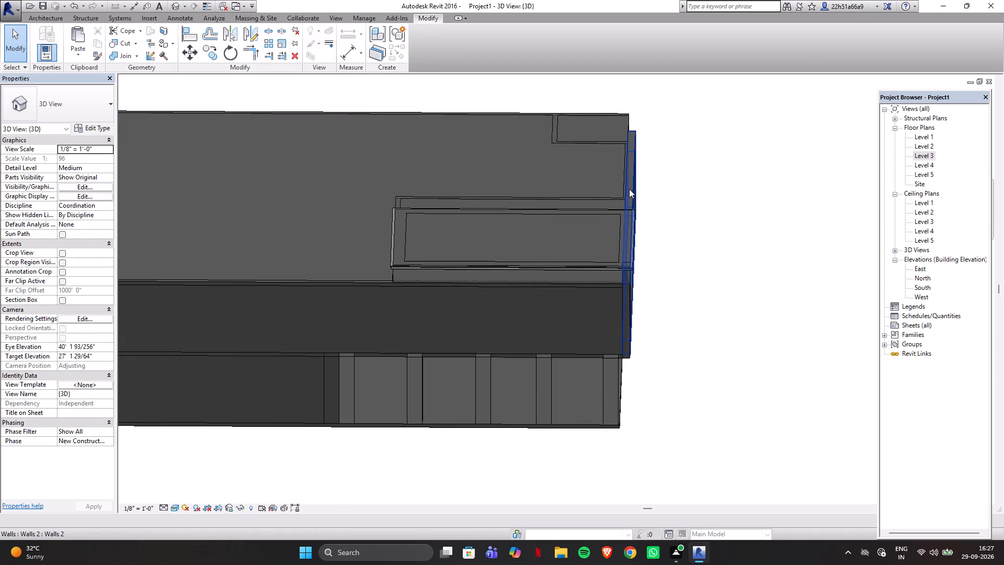
Stretch the south wall frame's outer face slightly outward past the cornice edge at the southwest block.
left_click(629, 188)
middle_click_drag(698, 219, 701, 258, "shift")
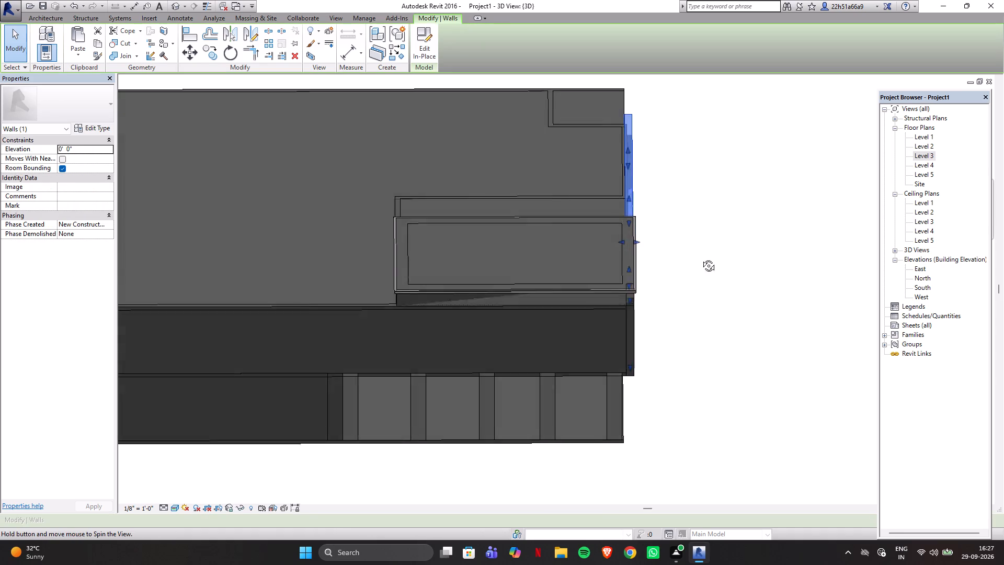
middle_click_drag(701, 258, 705, 412, "shift")
middle_click_drag(687, 214, 684, 261, "shift")
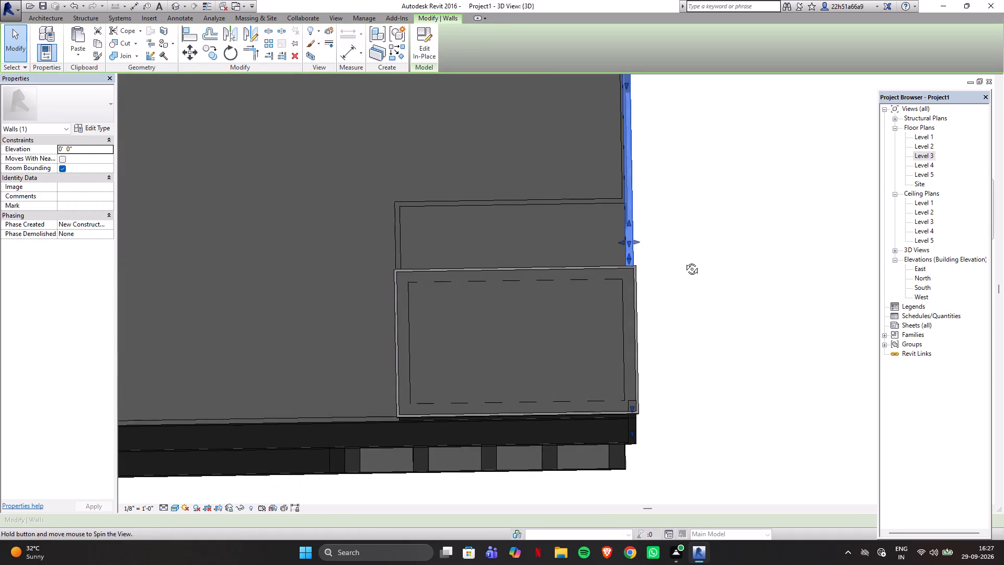
middle_click_drag(684, 261, 684, 270, "shift")
middle_click_drag(662, 223, 662, 241, "shift")
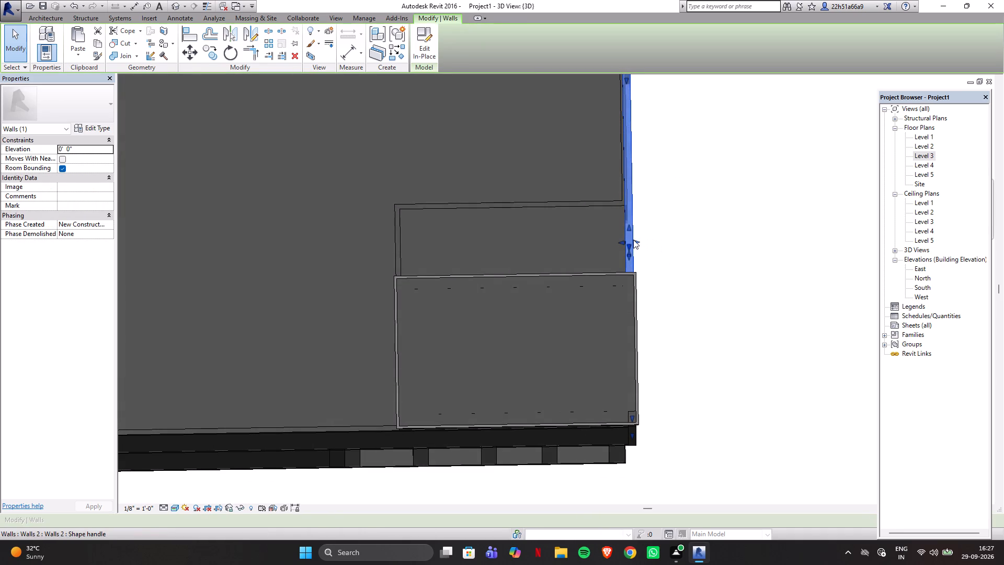
left_click(636, 241)
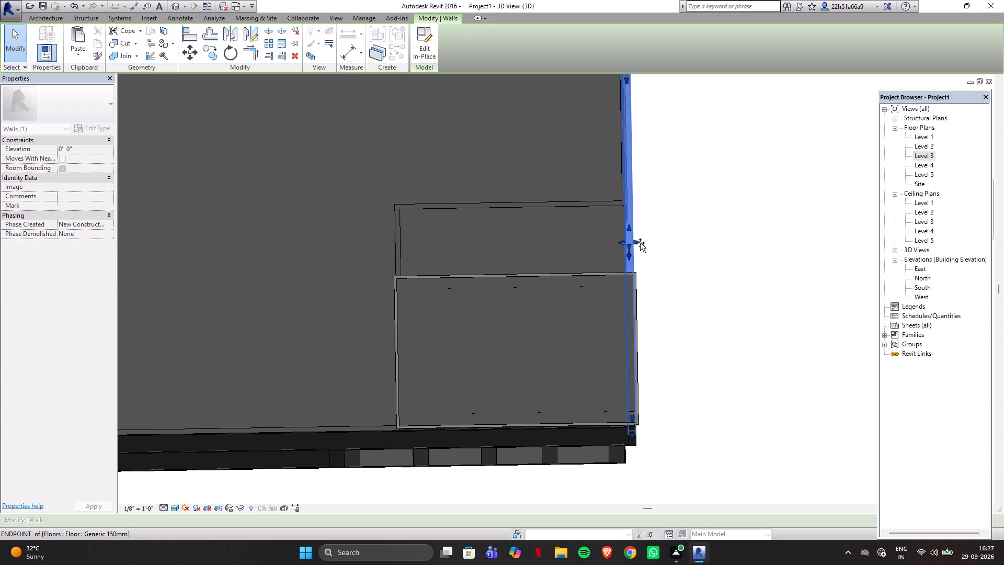
left_click_drag(634, 241, 641, 243)
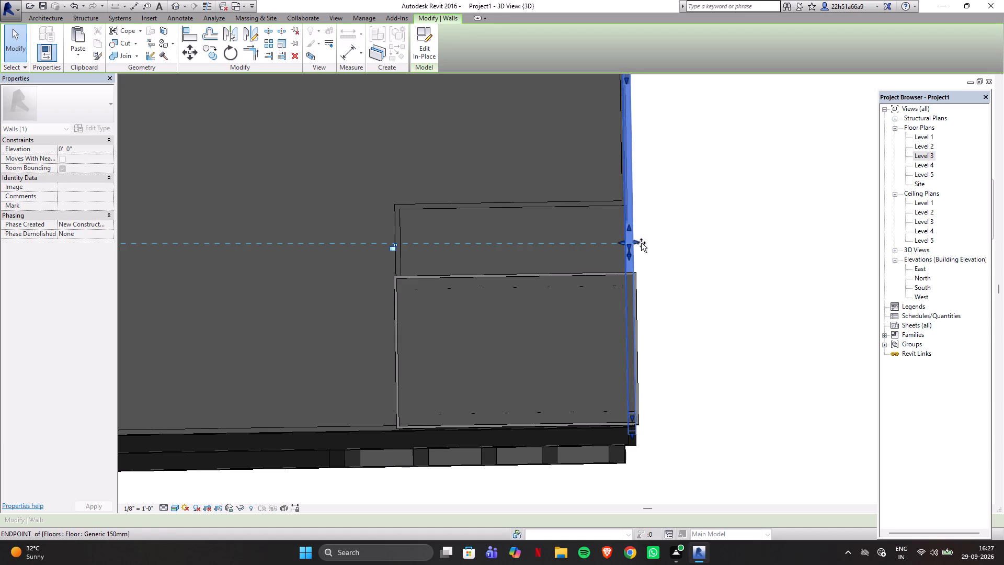
left_click_drag(641, 243, 642, 243)
middle_click_drag(671, 221, 672, 305, "shift")
middle_click(672, 305, "shift")
middle_click_drag(674, 281, 674, 270, "shift")
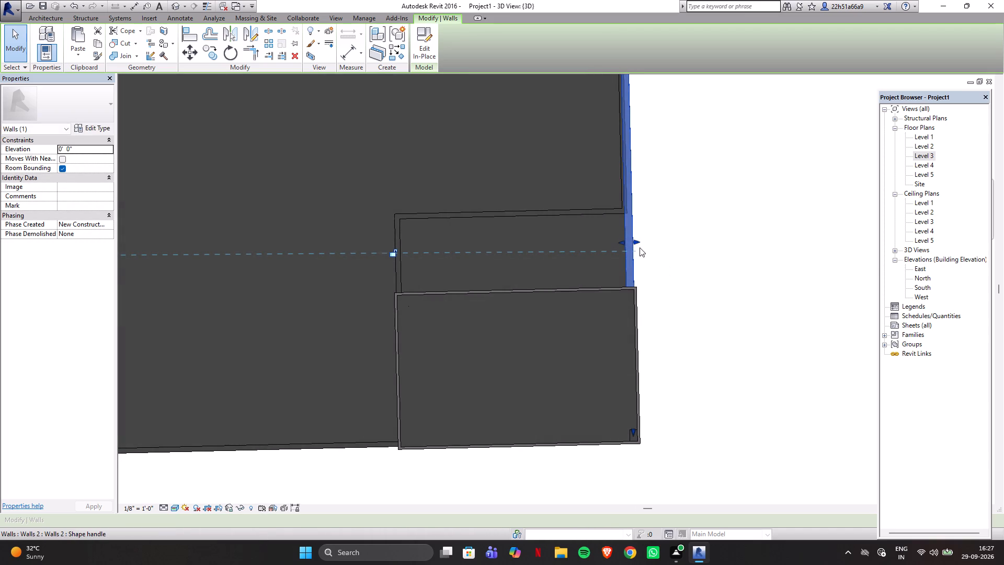
left_click(636, 242)
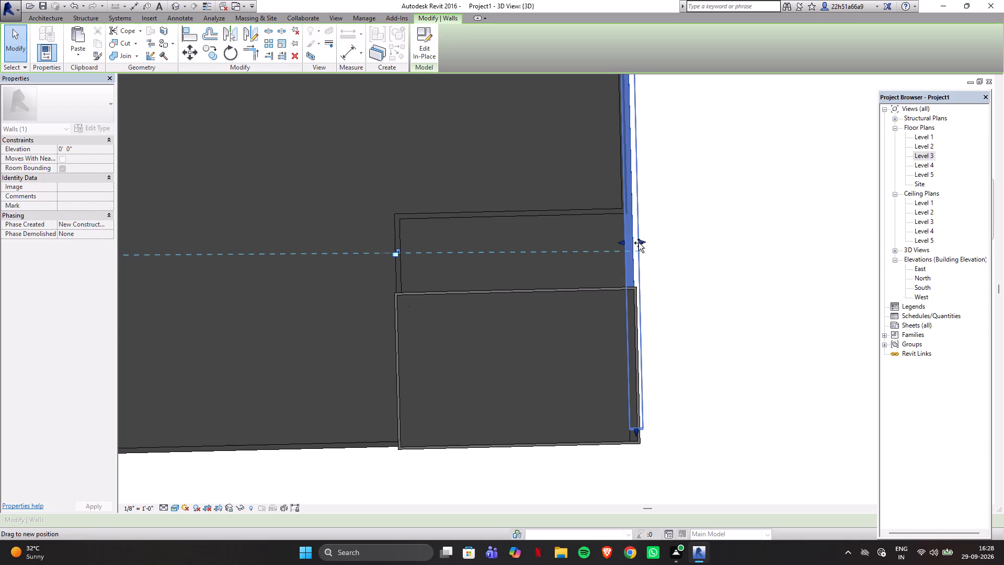
left_click(688, 244)
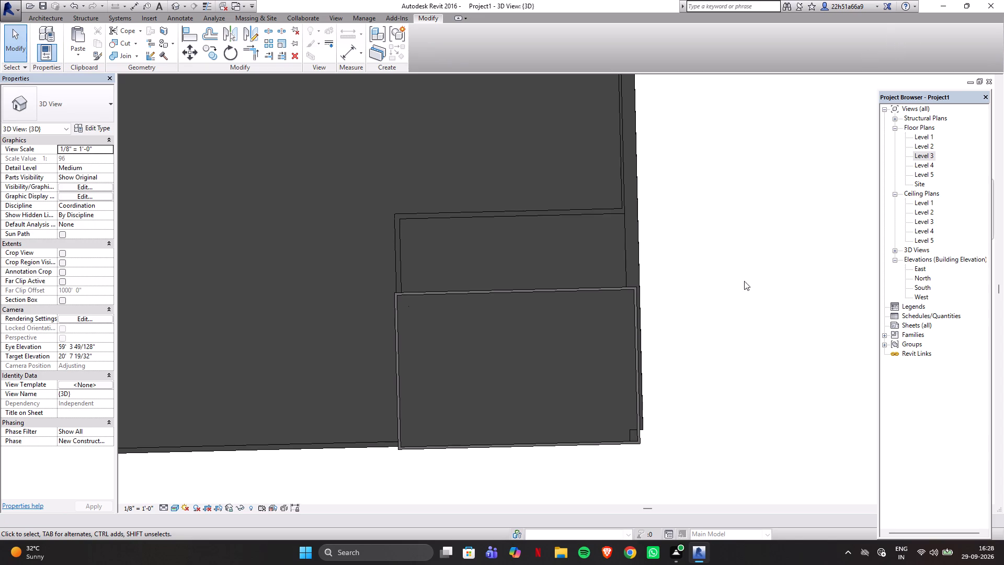
Stretch the small in-place wall block at the southwest corner outward to meet the frame's outer face.
left_click(630, 431)
left_click(640, 434)
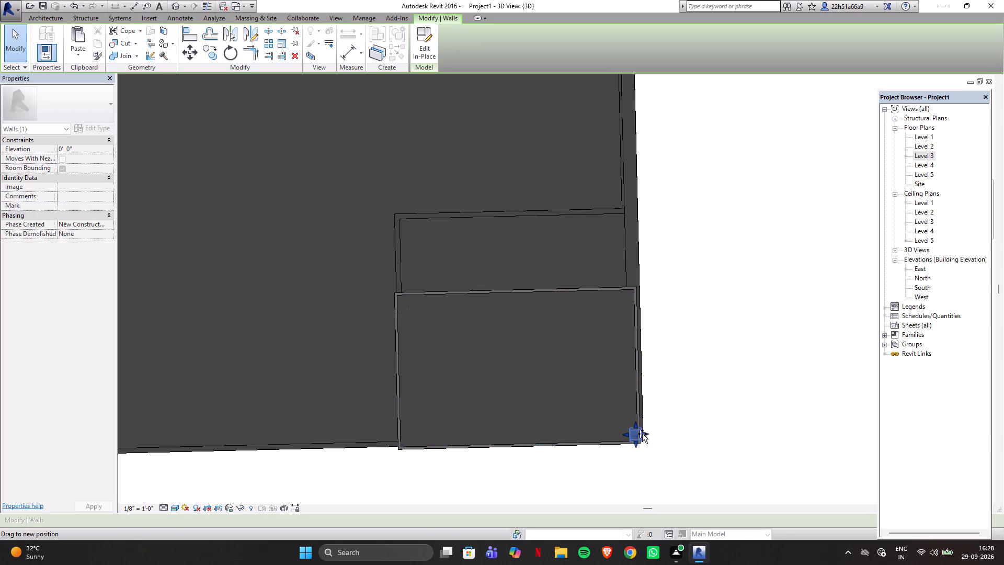
left_click(722, 368)
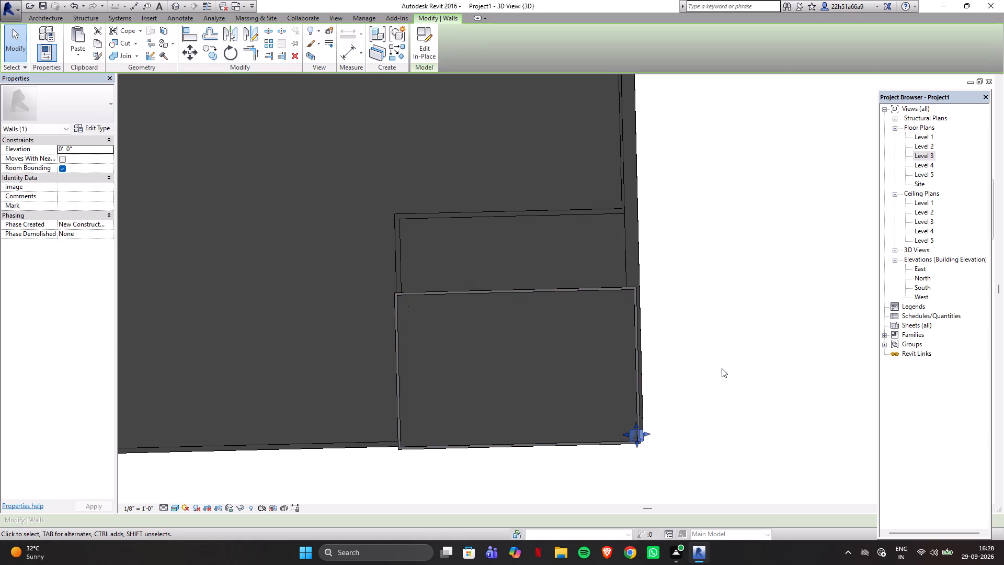
Copy the small southwest corner wall block and paste it beside the building's southeast corner.
scroll(722, 368, "down", 3)
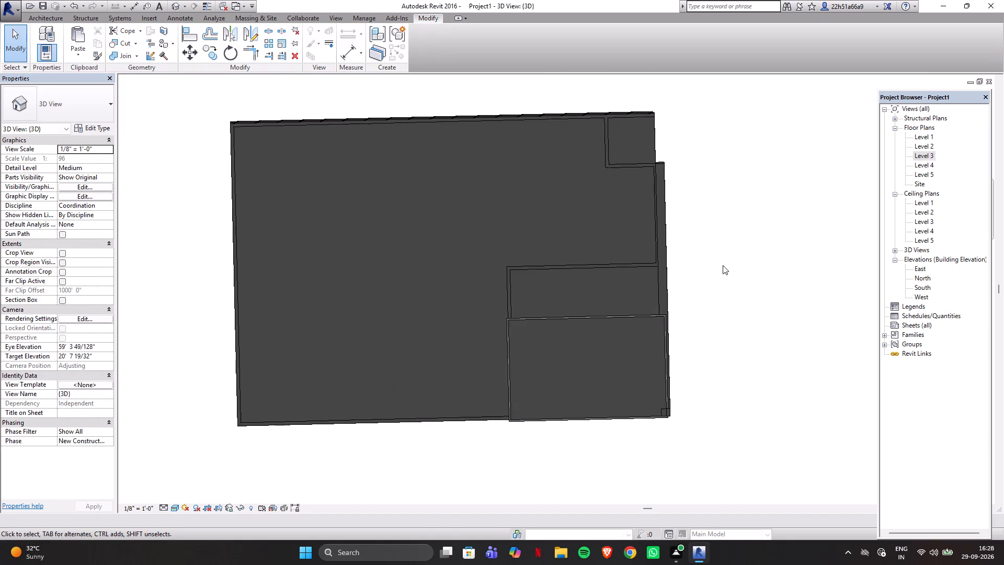
scroll(676, 137, "up", 3)
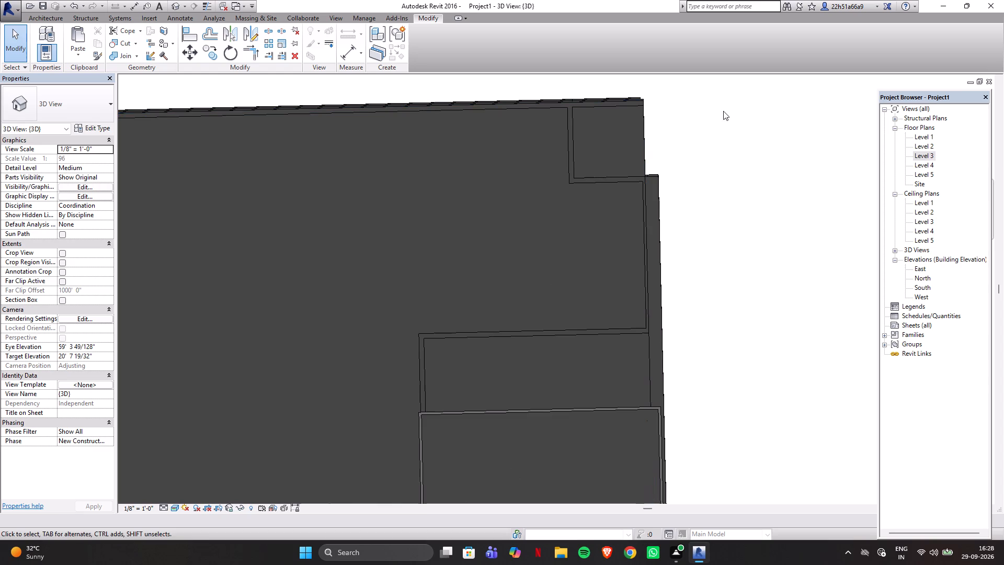
scroll(670, 186, "down", 3)
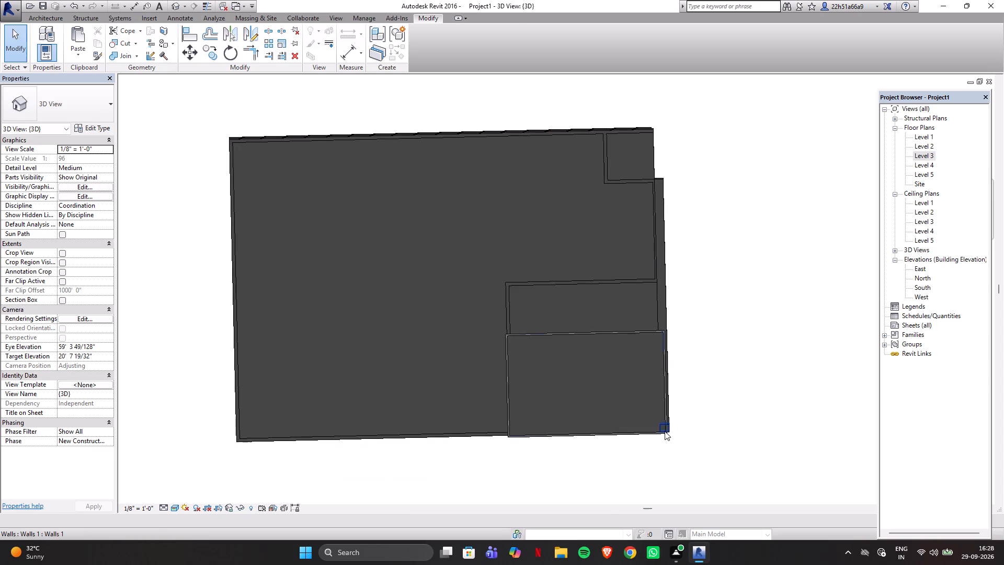
left_click(669, 427)
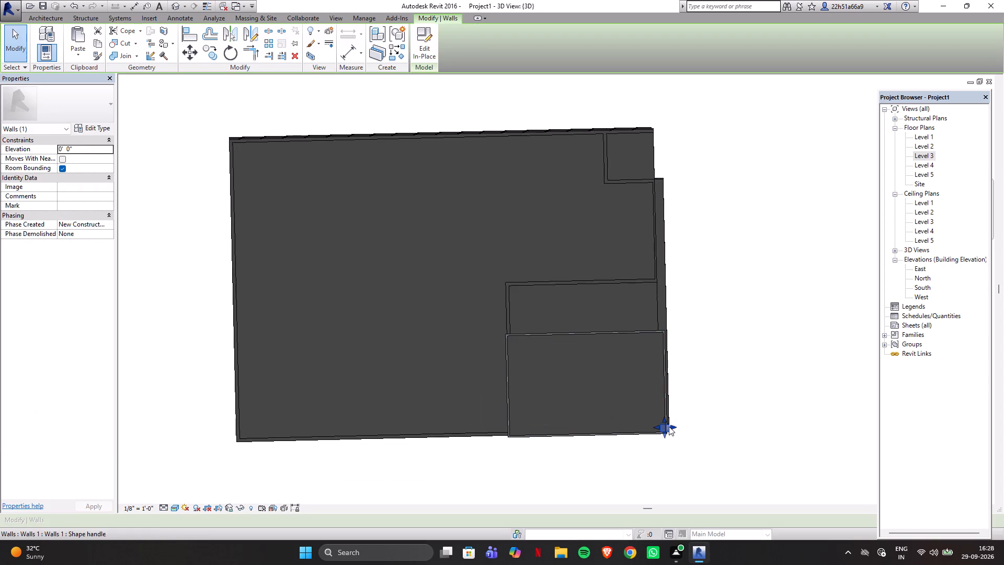
key("ctrl+c")
key("ctrl+v")
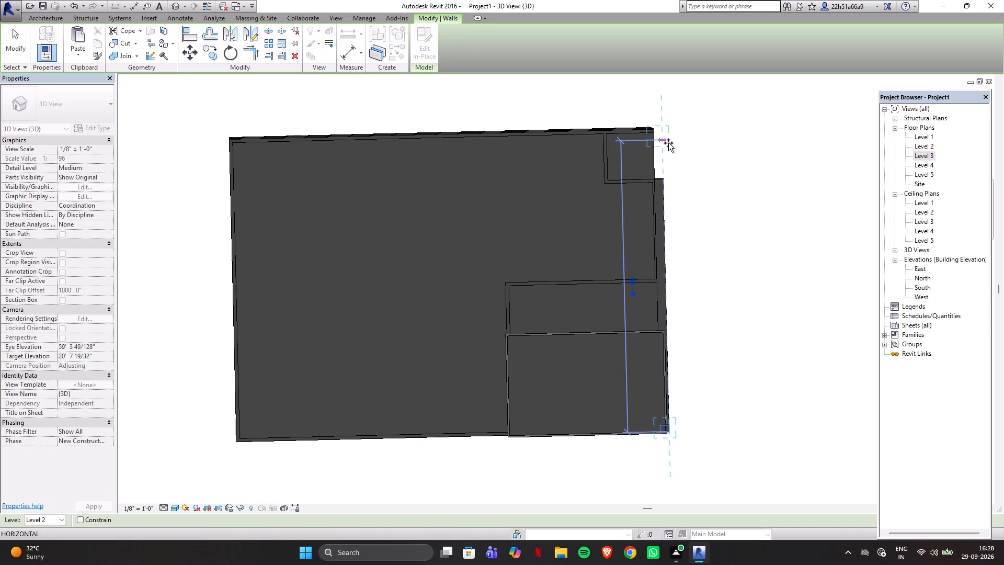
left_click(668, 143)
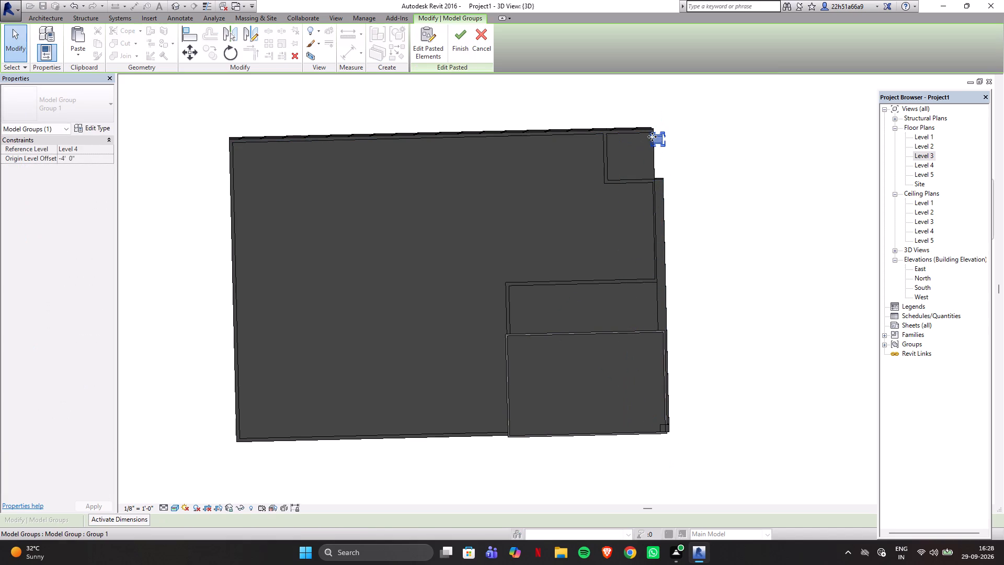
Shift the pasted wall block toward the building's outer edge at the southeast corner.
left_click_drag(658, 141, 657, 127)
left_click(661, 139)
left_click_drag(661, 139, 661, 132)
left_click_drag(661, 132, 660, 127)
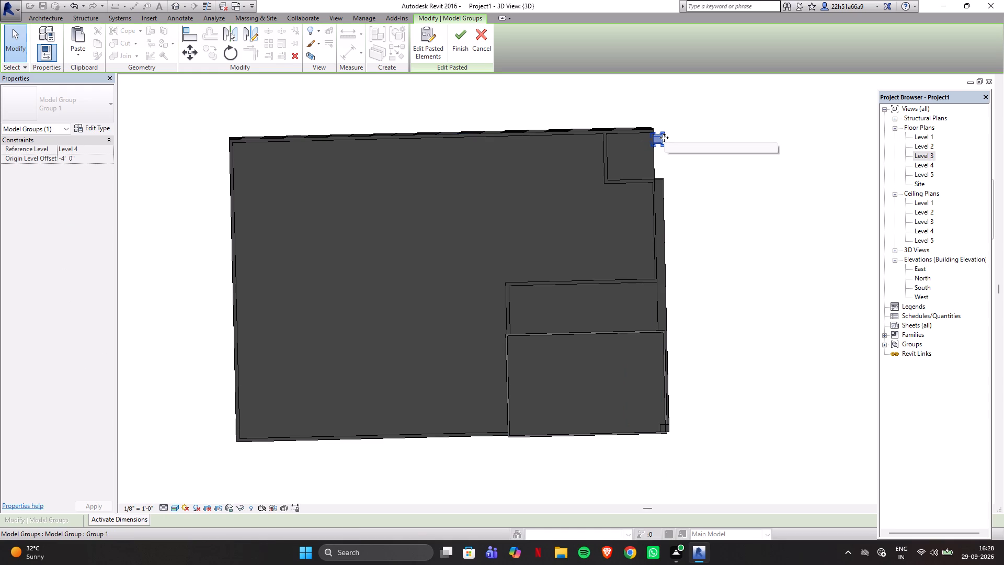
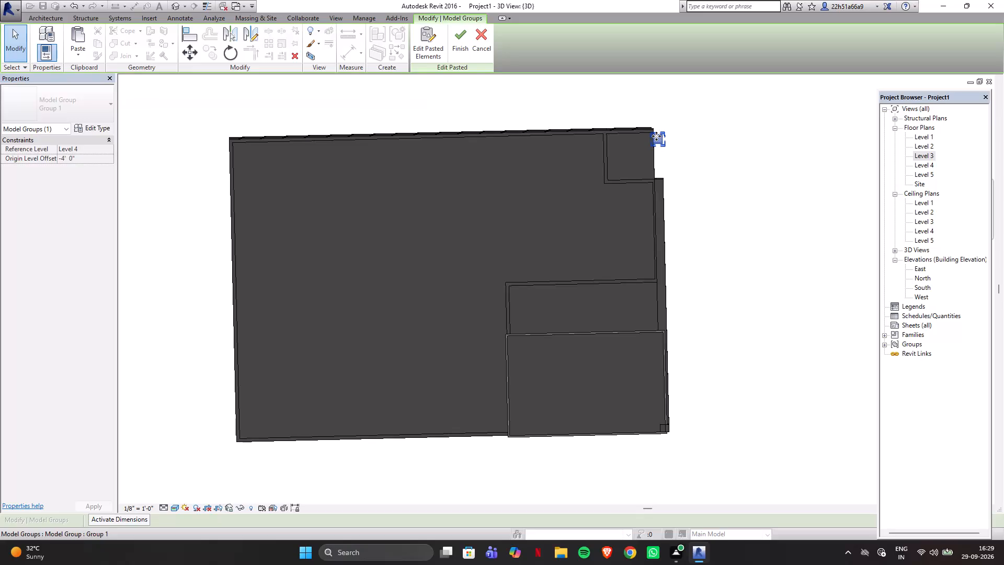
Nudge the pasted wall block outward to line up with the building's southeast corner edge and finish the paste.
left_click_drag(659, 138, 658, 127)
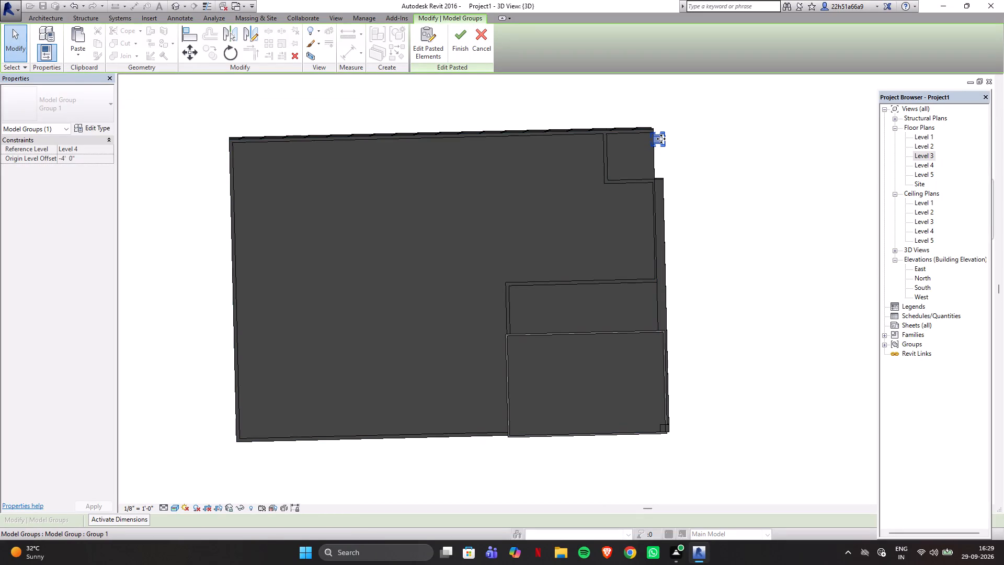
left_click(661, 139)
scroll(661, 139, "up", 1)
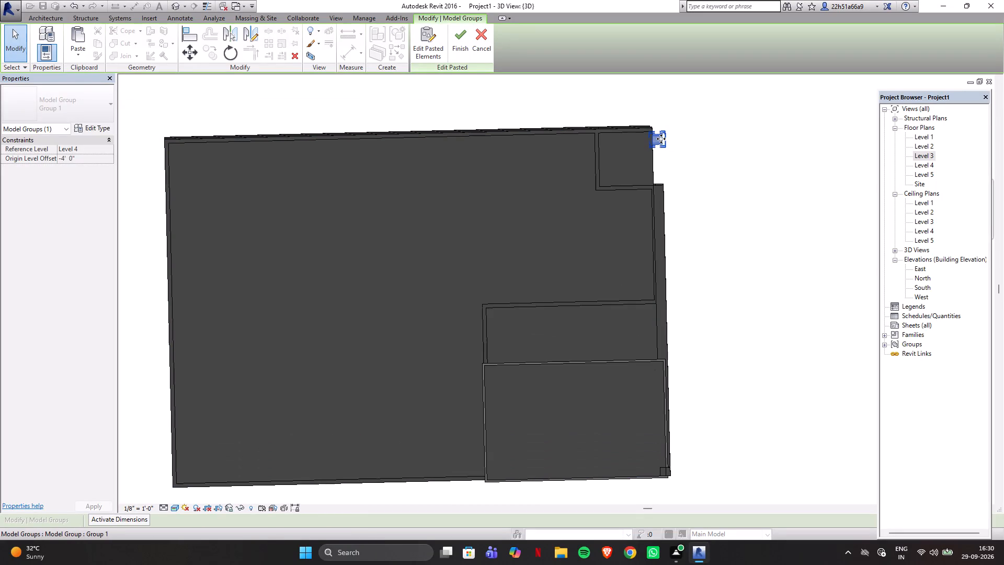
scroll(661, 139, "up", 1)
left_click_drag(657, 137, 655, 128)
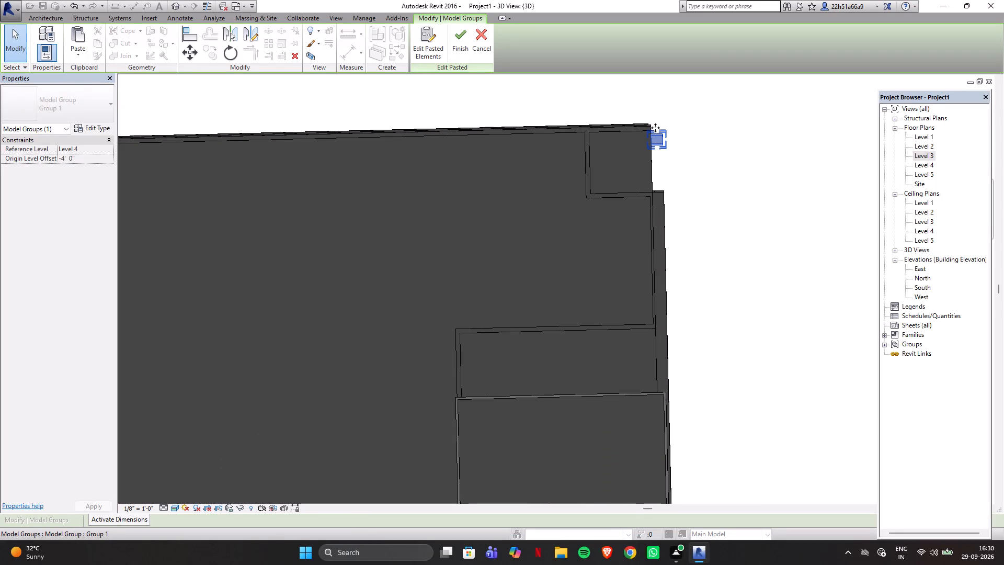
left_click_drag(655, 128, 655, 123)
left_click(661, 137)
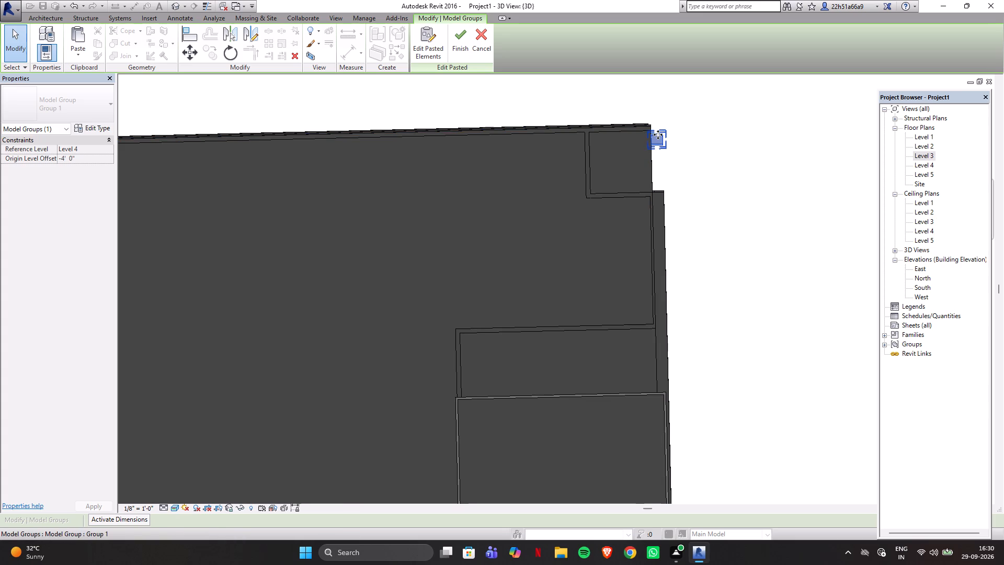
key("Up")
key("Up")
key("Up")
key("Down")
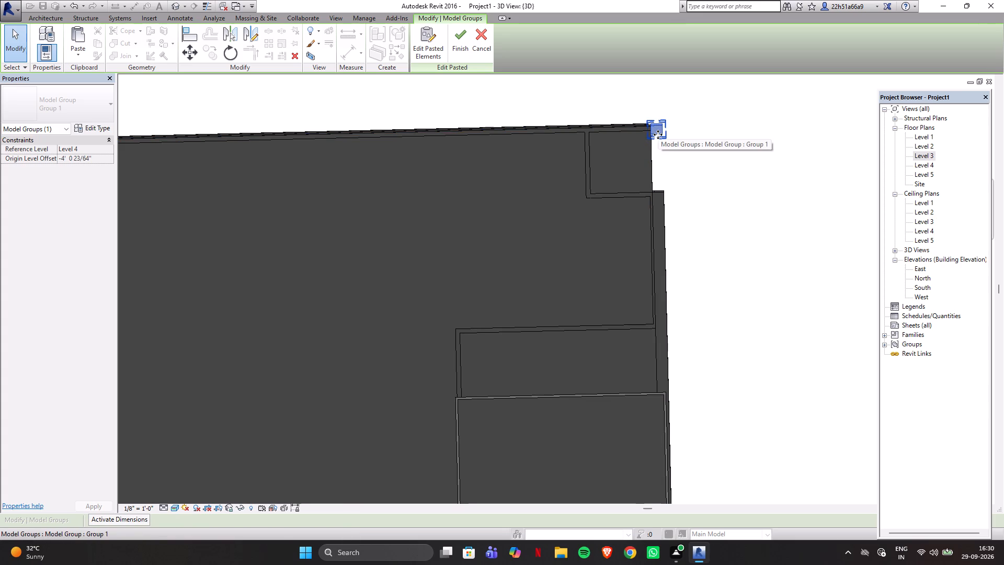
key("Up")
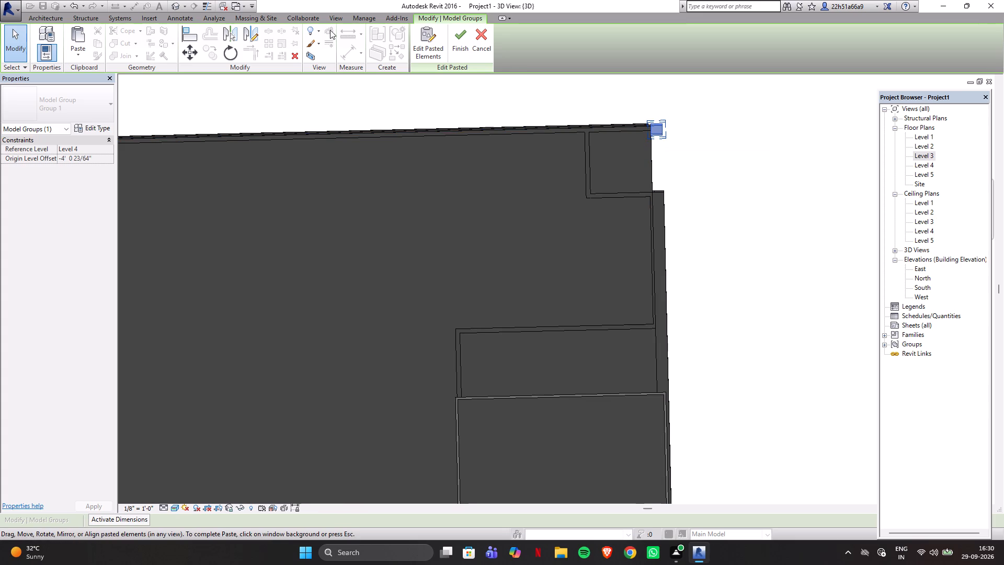
left_click(458, 32)
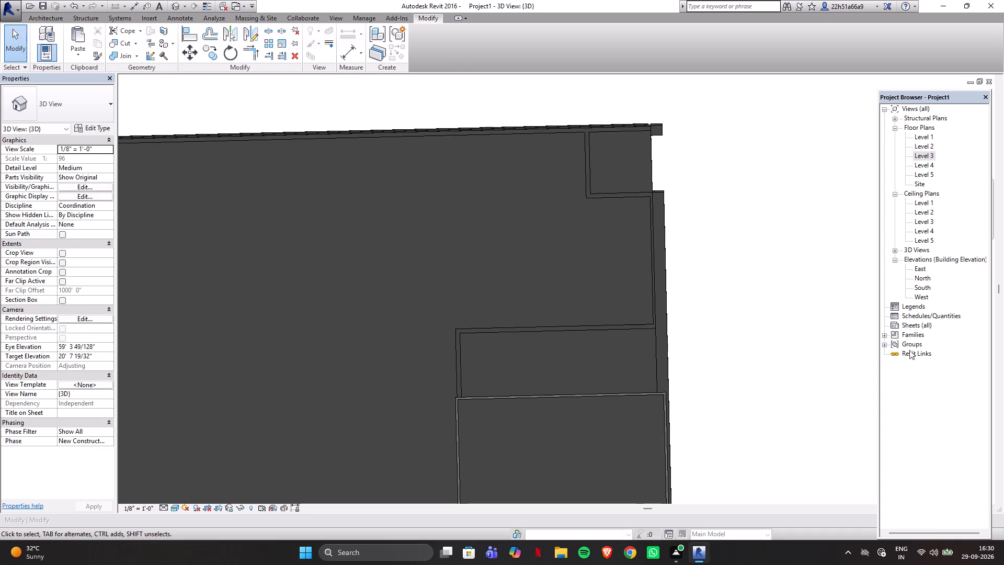
Select the wall block at the southeast corner and nudge it in small increments to adjust its position at the corner.
middle_click_drag(877, 367, 763, 364, "shift")
middle_click_drag(767, 361, 622, 159, "shift")
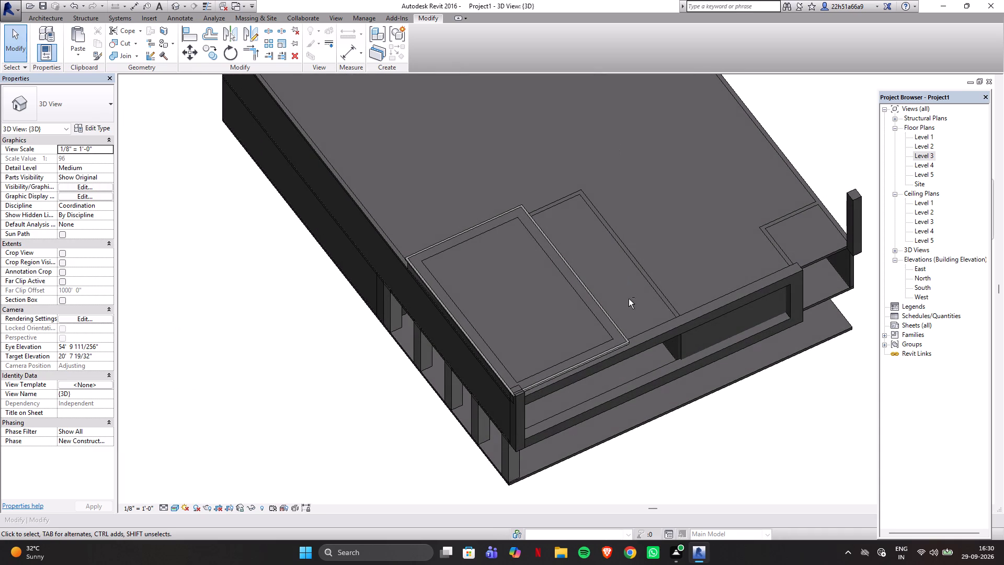
middle_click_drag(620, 308, 602, 190, "shift")
middle_click_drag(759, 332, 707, 293, "shift")
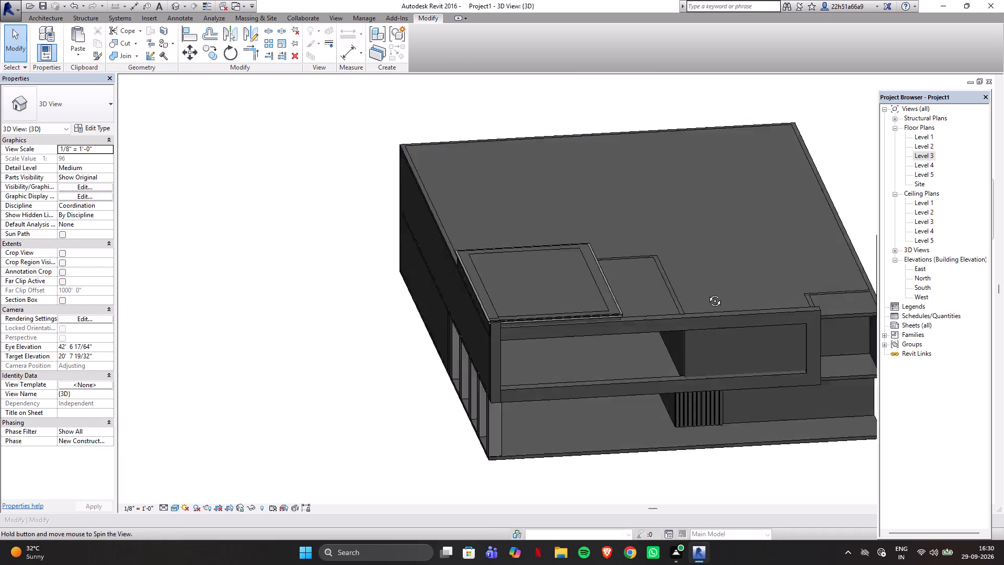
middle_click_drag(707, 293, 657, 246, "shift")
scroll(642, 293, "down", 3, "shift")
scroll(642, 293, "down", 5)
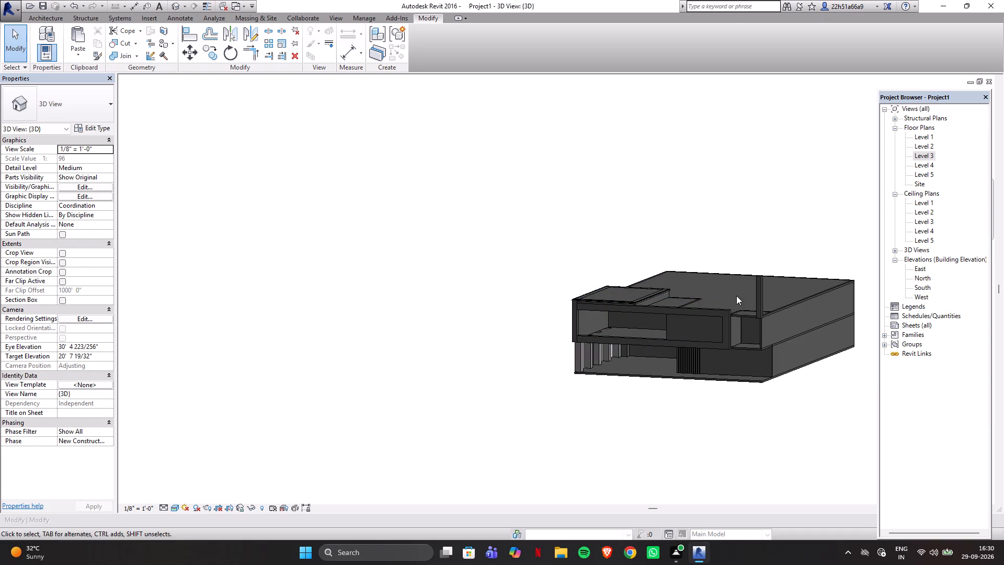
left_click(761, 301)
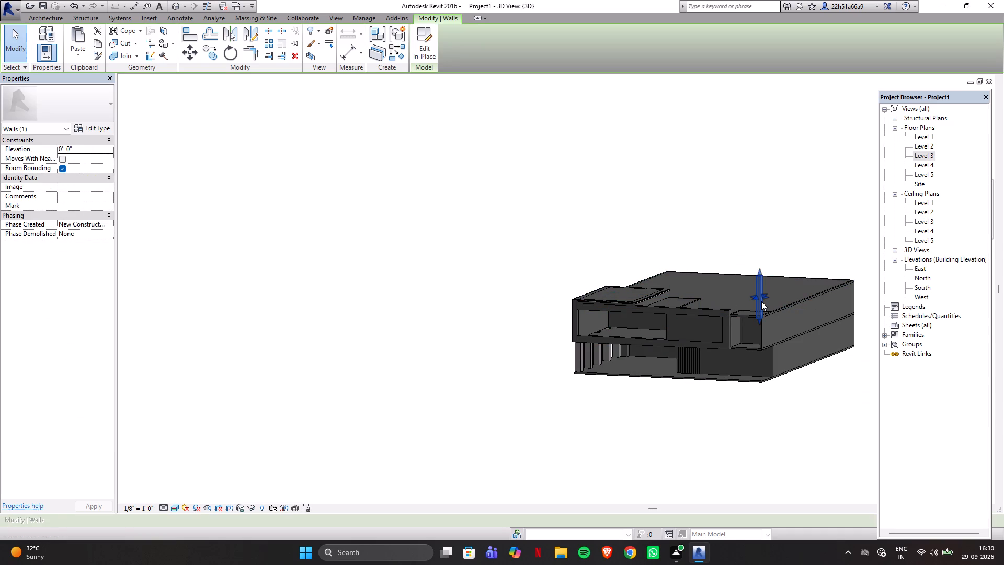
key("Down")
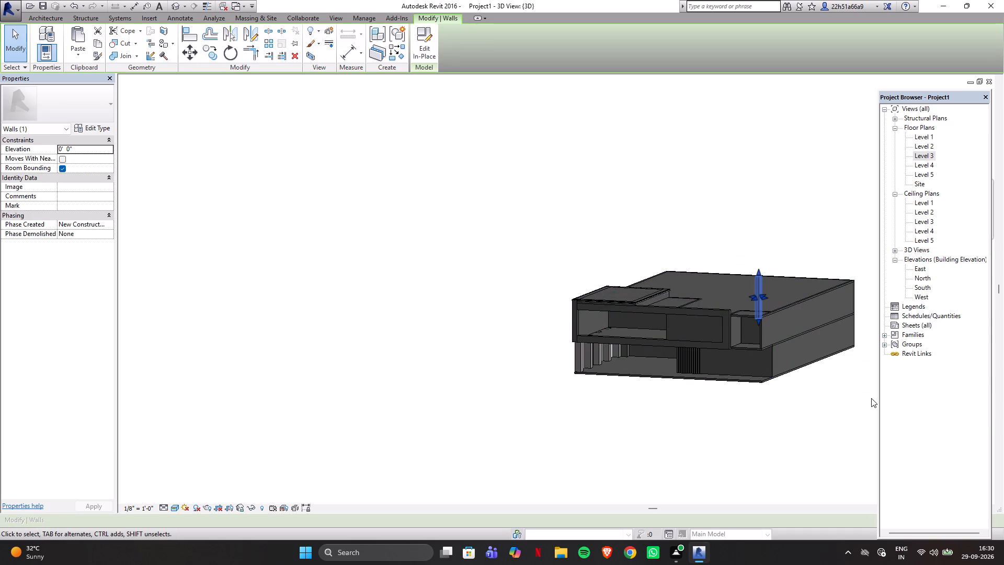
key("Down")
key("Down")
key("Right")
key("Right")
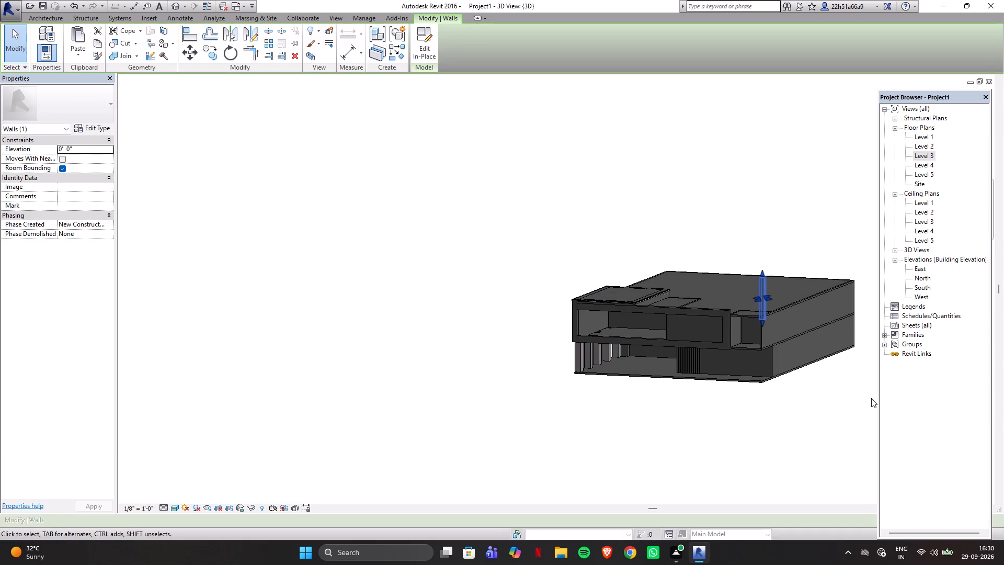
key("Up")
key("Left")
key("Left")
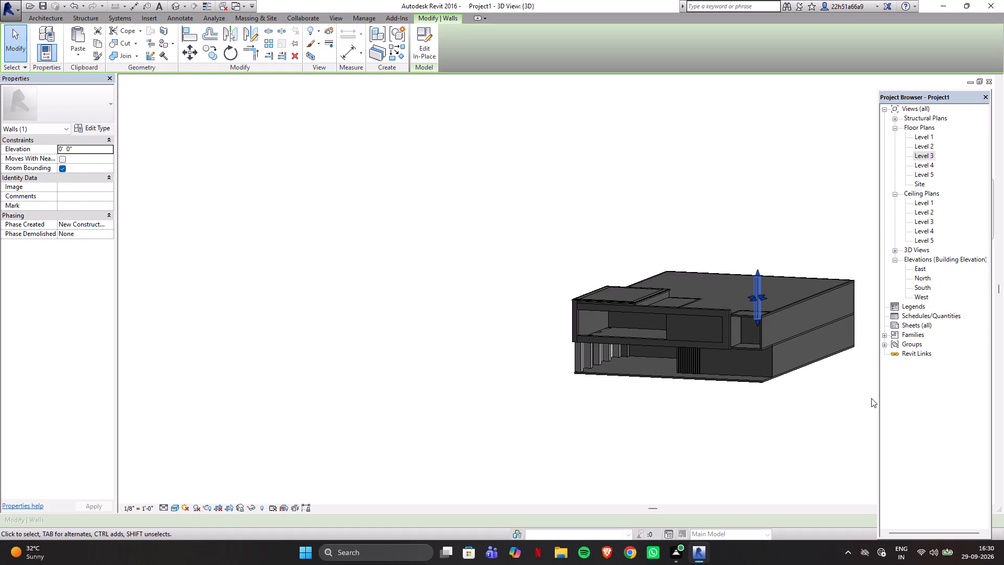
Stretch the southeast corner wall block's base down to the upper storey's floor slab.
scroll(753, 317, "up", 6)
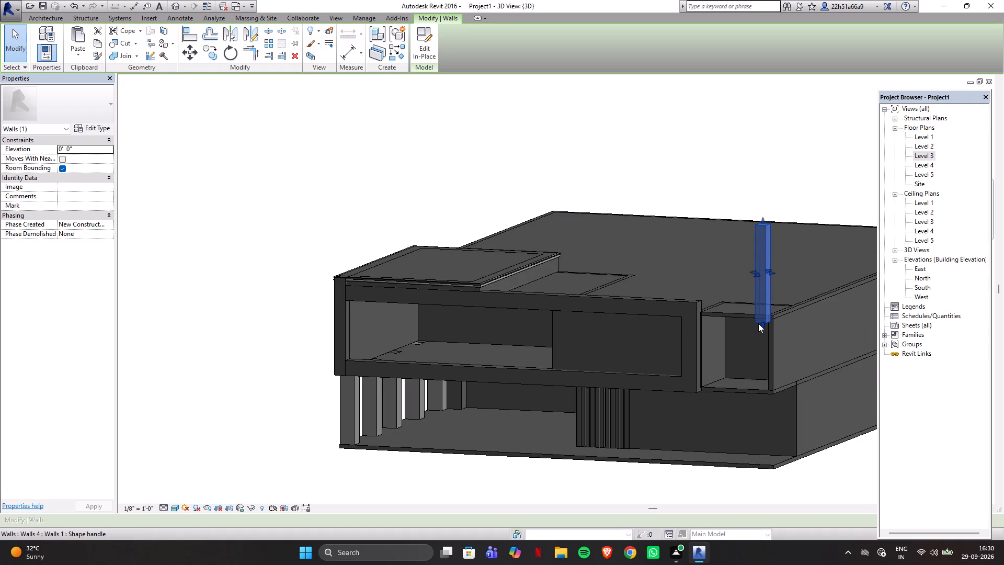
scroll(759, 323, "up", 4)
left_click(772, 315)
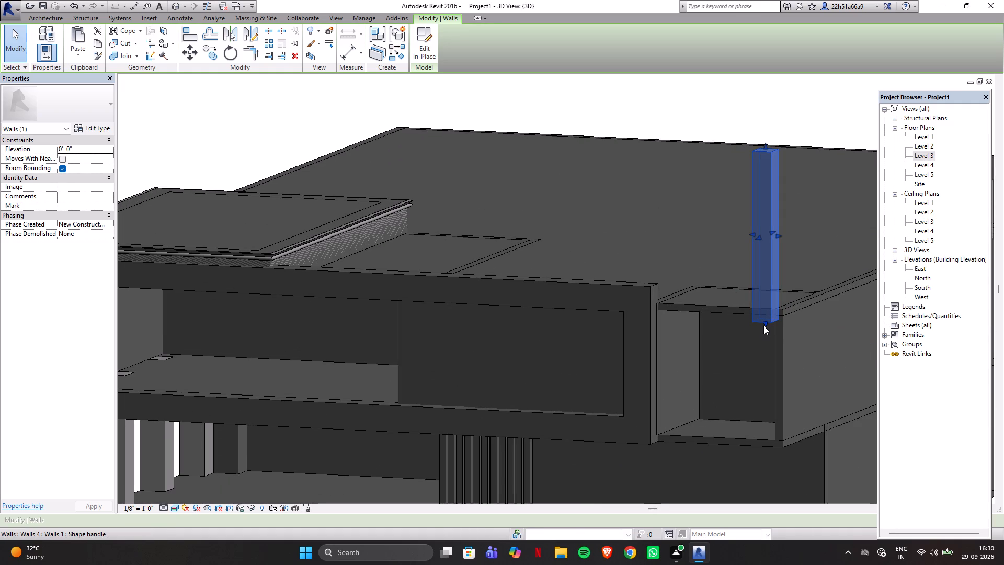
left_click_drag(763, 325, 771, 431)
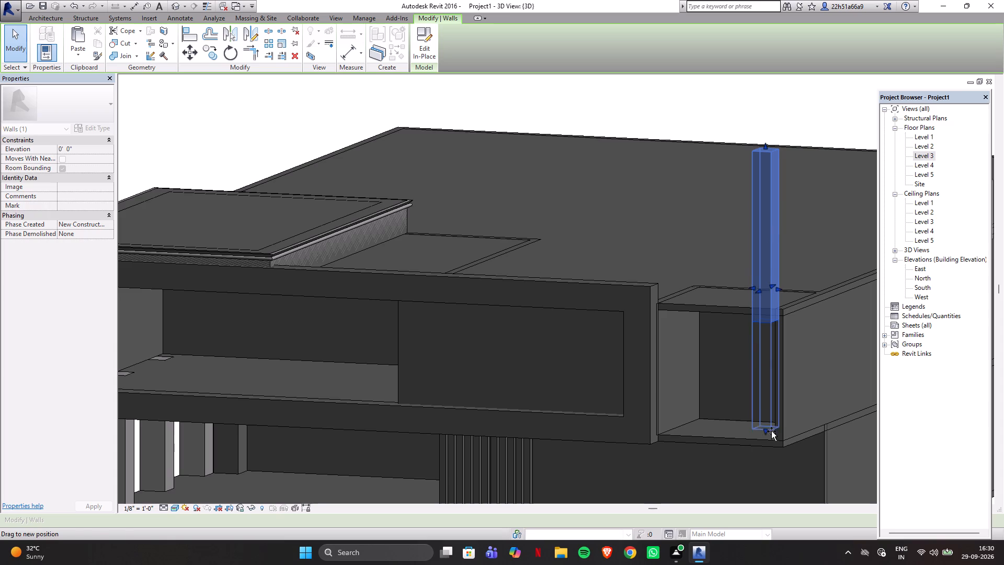
left_click_drag(771, 431, 772, 442)
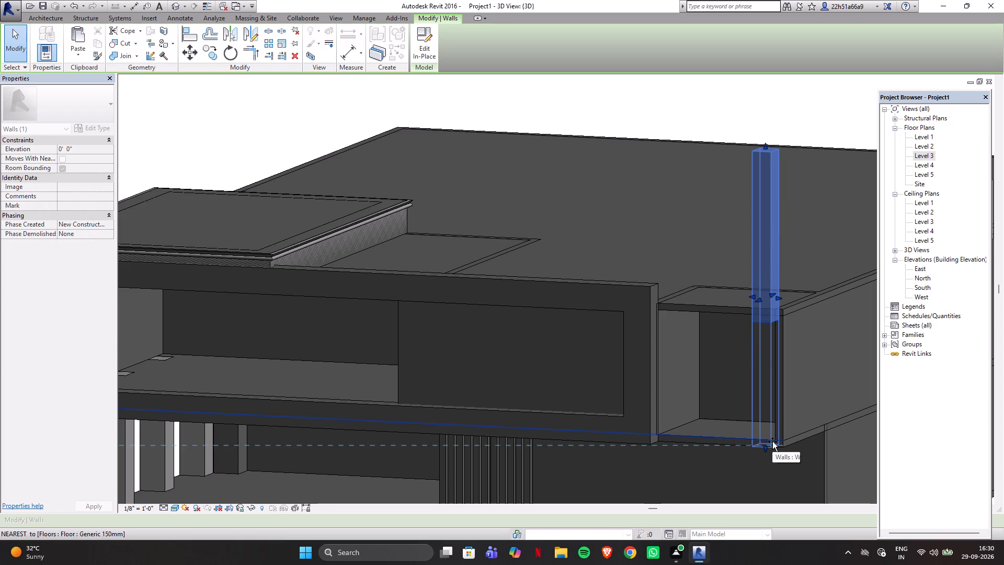
left_click_drag(772, 442, 772, 440)
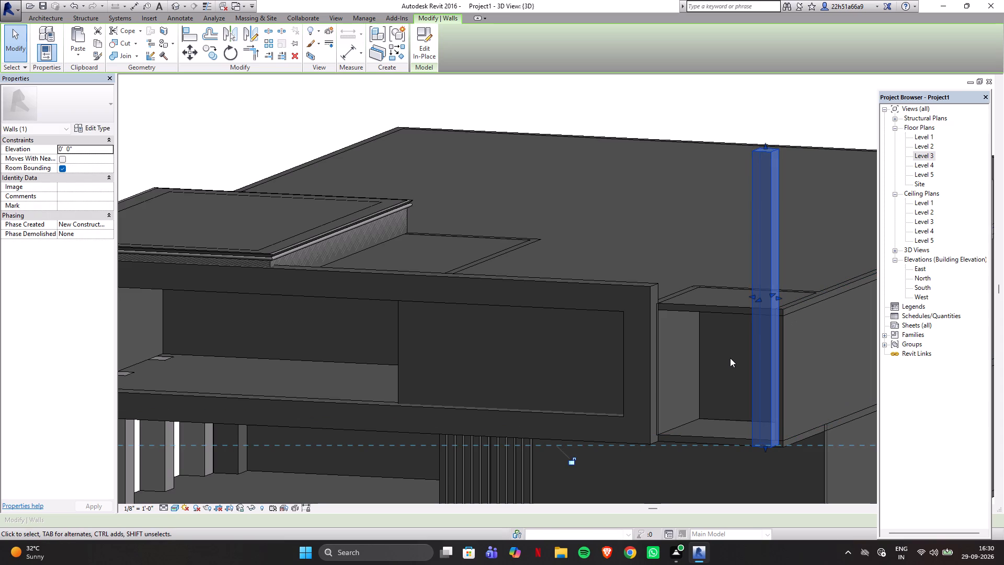
Lower the top of the southeast corner wall block to slightly above the adjoining roof edge.
middle_click_drag(730, 358, 761, 361, "shift")
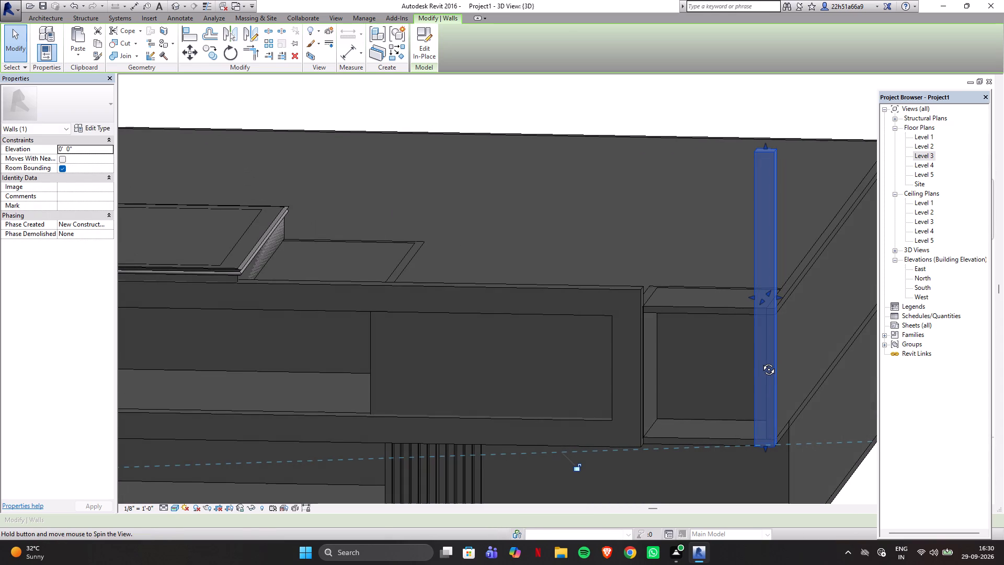
middle_click_drag(761, 361, 774, 361, "shift")
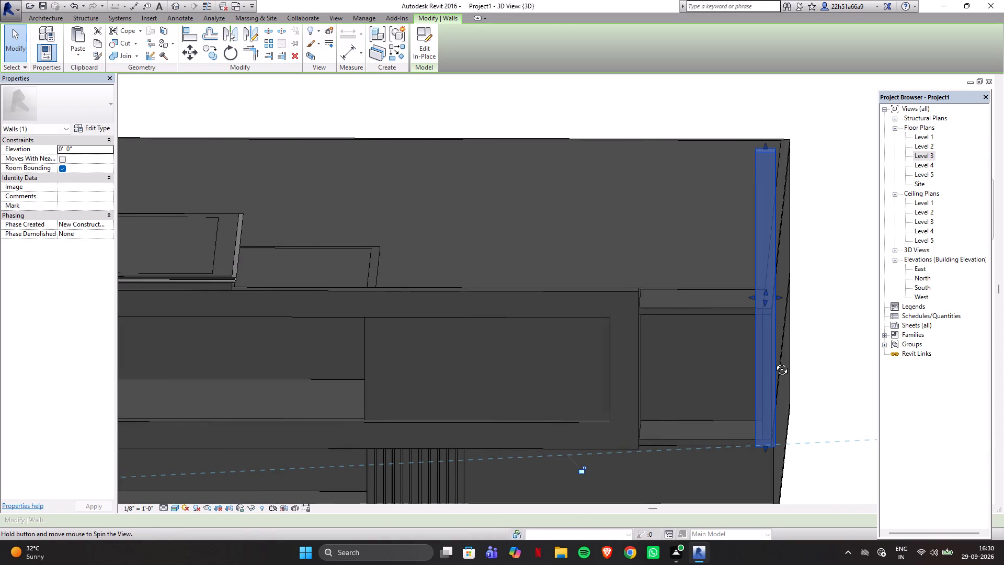
middle_click_drag(774, 361, 777, 317, "shift")
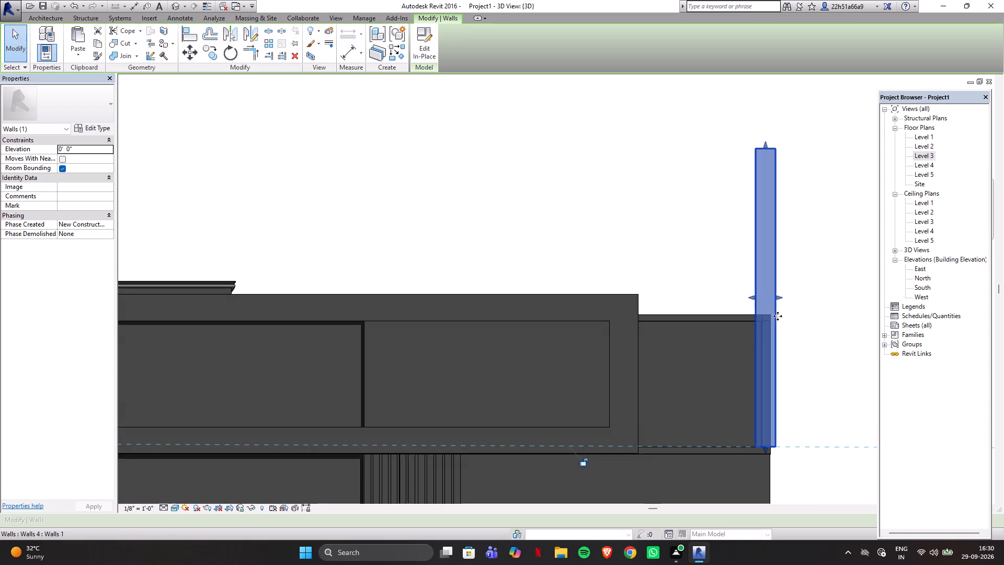
left_click_drag(765, 144, 773, 289)
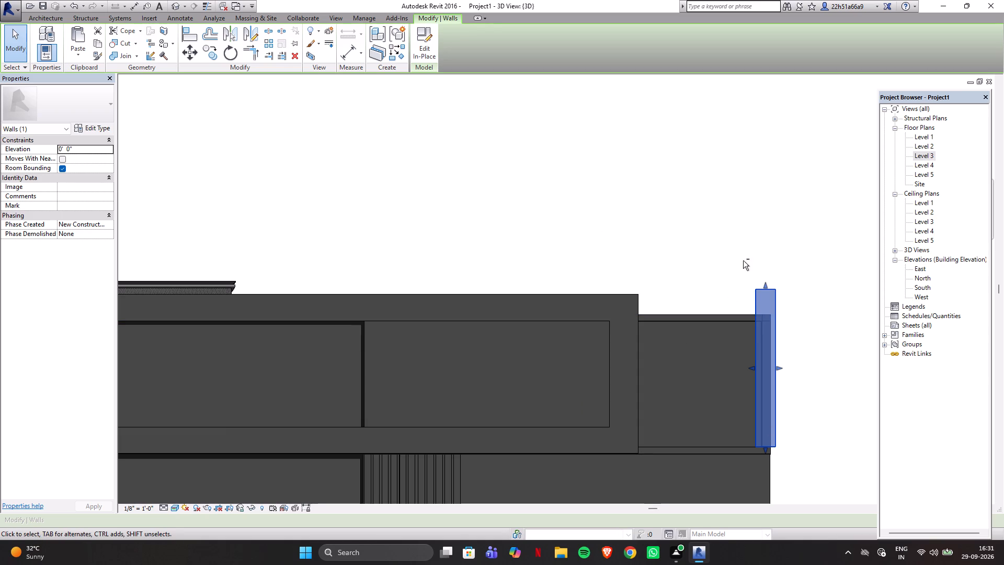
Extend the southeast corner wall block's base down to the underside of the floor slab edge.
middle_click_drag(760, 214, 767, 228, "shift")
scroll(761, 216, "down", 4)
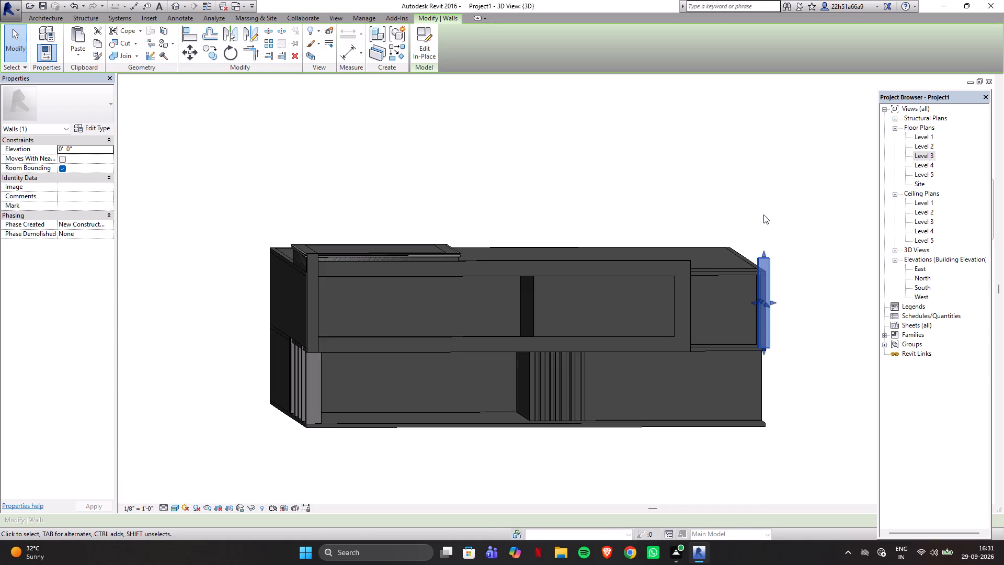
scroll(795, 368, "up", 7)
scroll(746, 354, "up", 4)
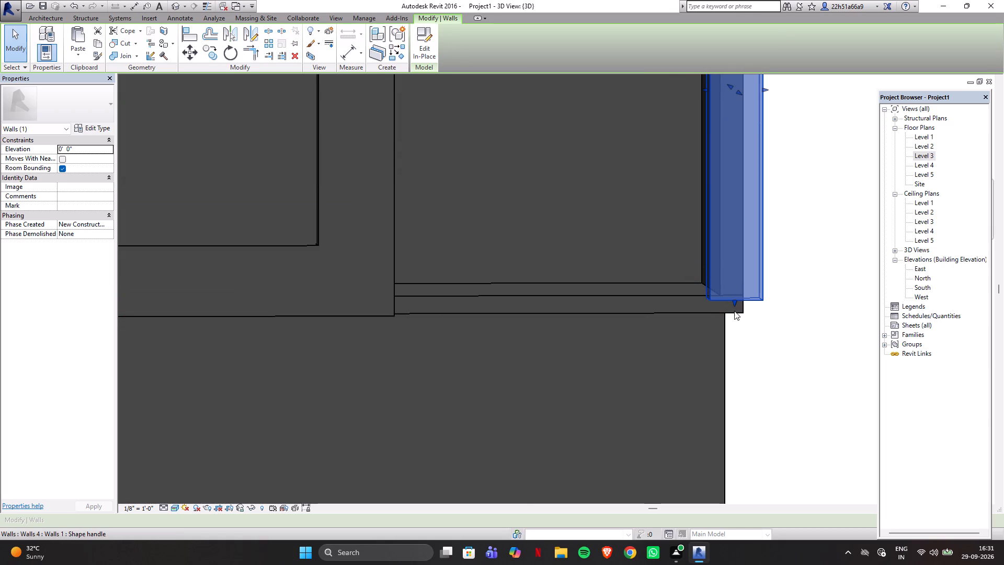
left_click_drag(734, 304, 734, 313)
Stretch the southeast corner wall block's inner side face inward, past the frame's back, to the adjoining wall's edge.
middle_click_drag(781, 305, 729, 308, "shift")
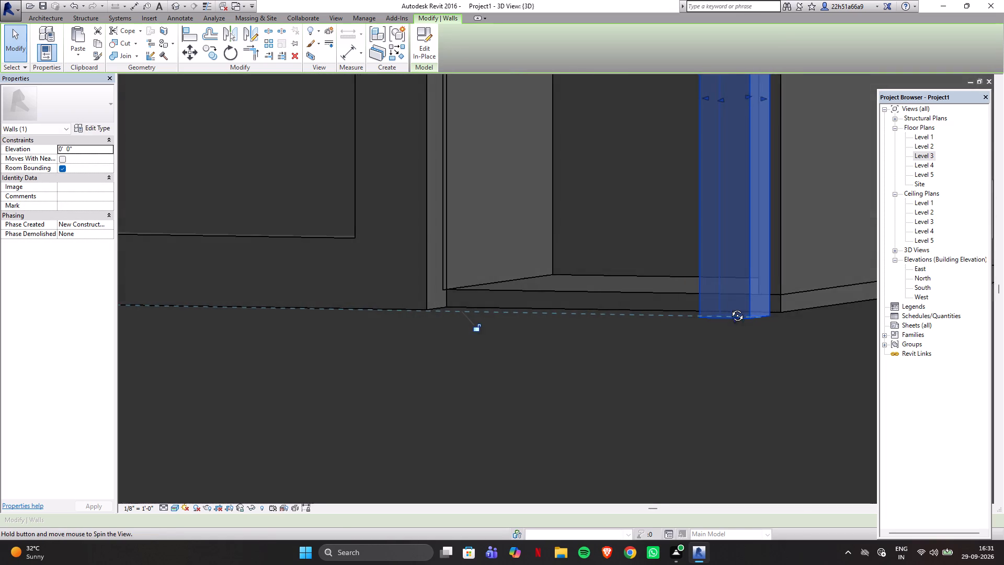
middle_click_drag(729, 308, 603, 396, "shift")
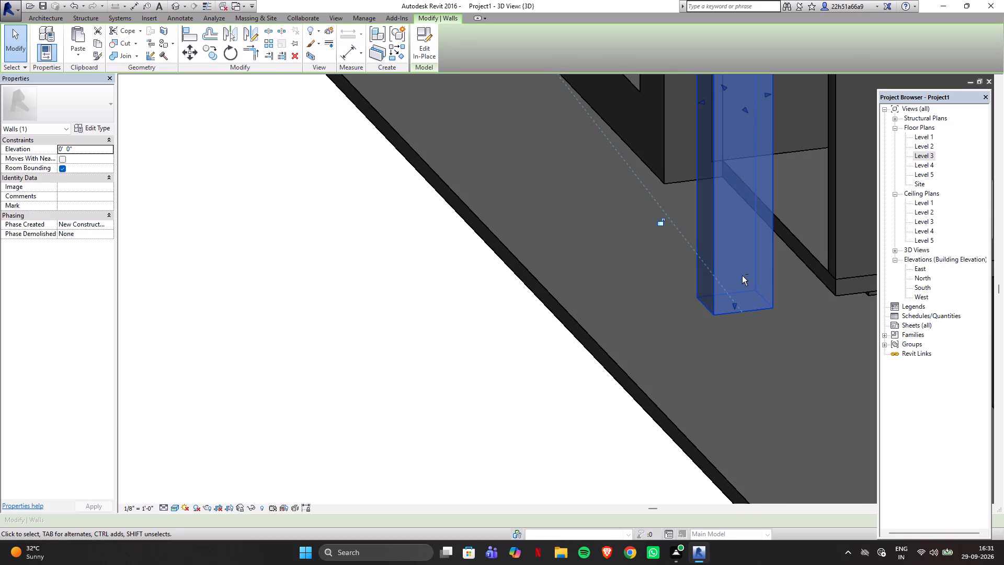
middle_click_drag(510, 376, 447, 340, "shift")
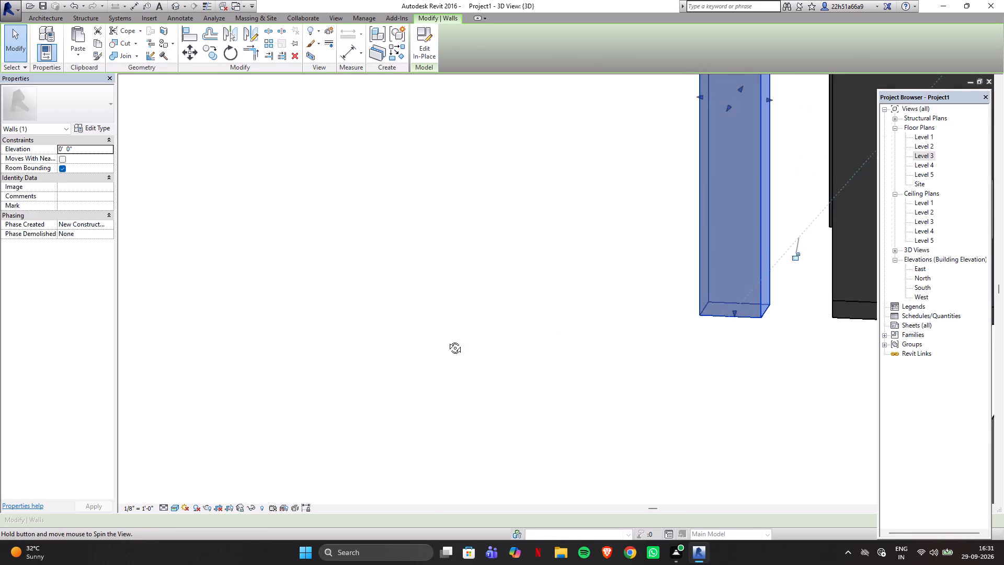
middle_click_drag(447, 340, 469, 272, "shift")
scroll(559, 285, "down", 3)
scroll(543, 378, "down", 4)
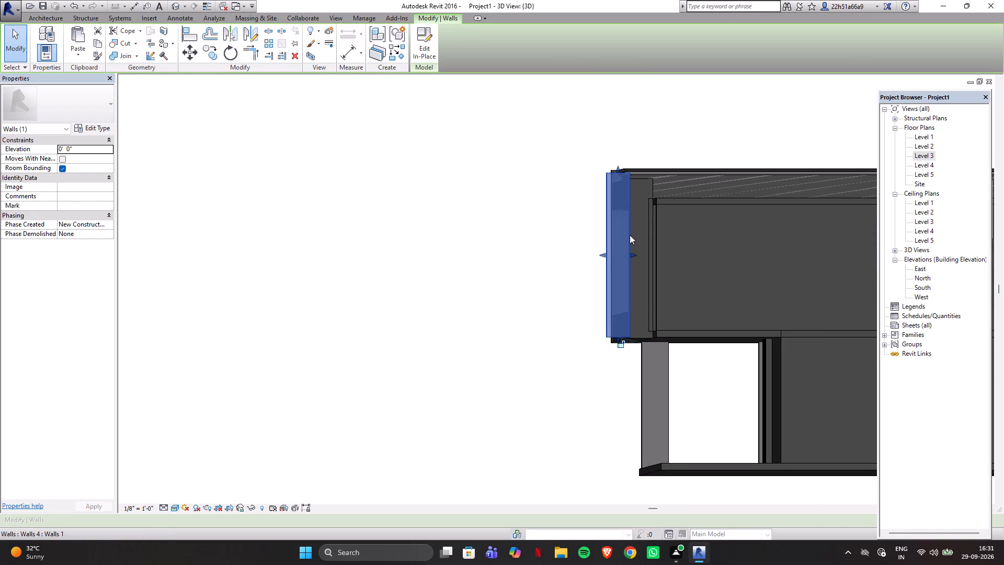
scroll(652, 244, "up", 3)
scroll(701, 231, "up", 4)
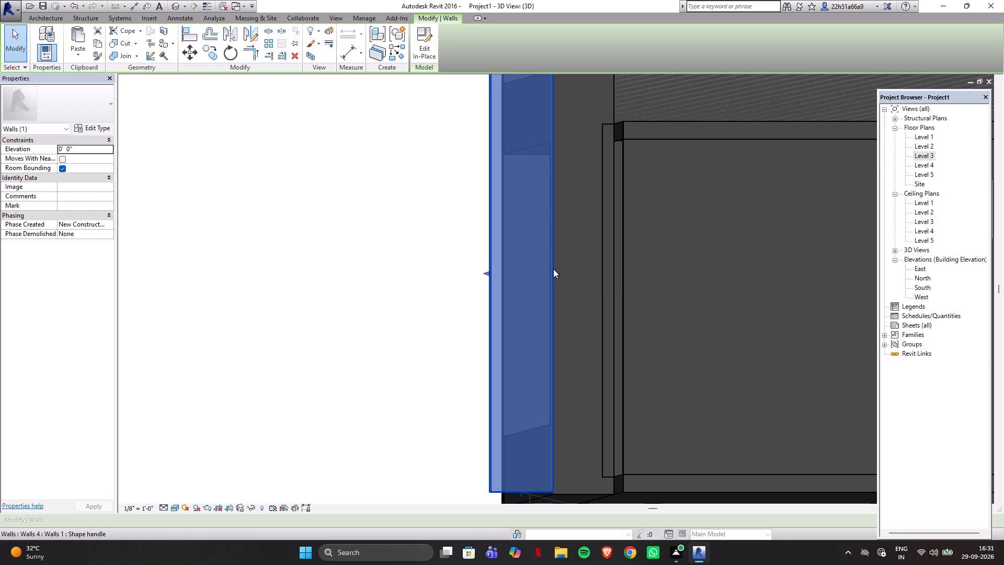
left_click_drag(556, 275, 561, 275)
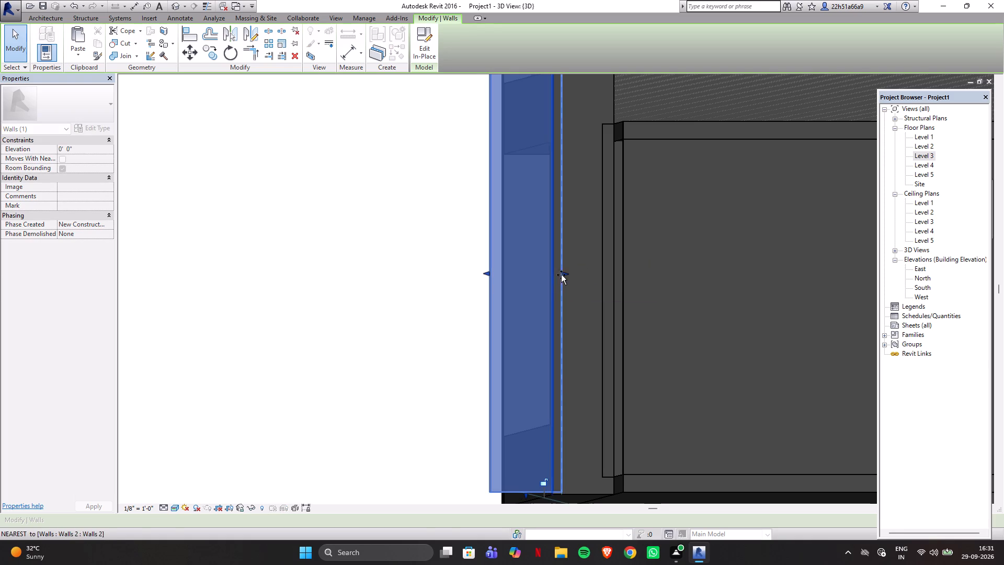
left_click_drag(561, 275, 615, 281)
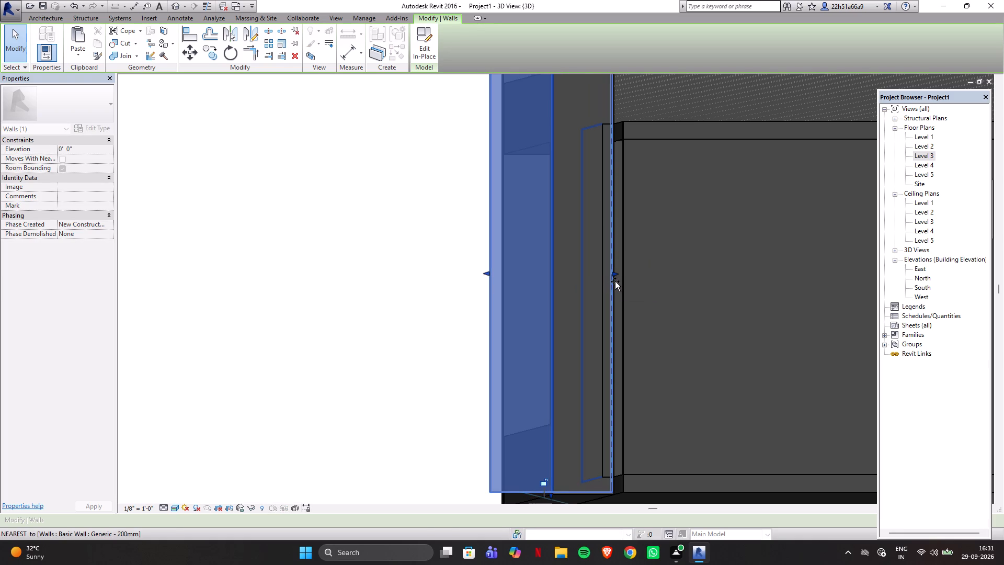
left_click_drag(615, 281, 622, 281)
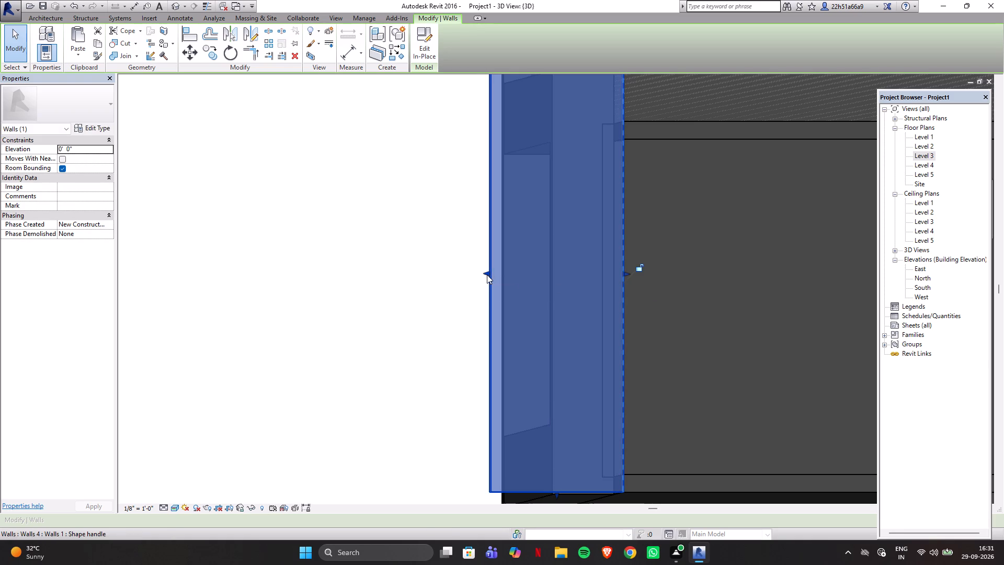
Pull the southeast corner wall block's outer front face back toward the adjoining wall, roughly in line with the floor slab's edge.
left_click_drag(487, 275, 552, 284)
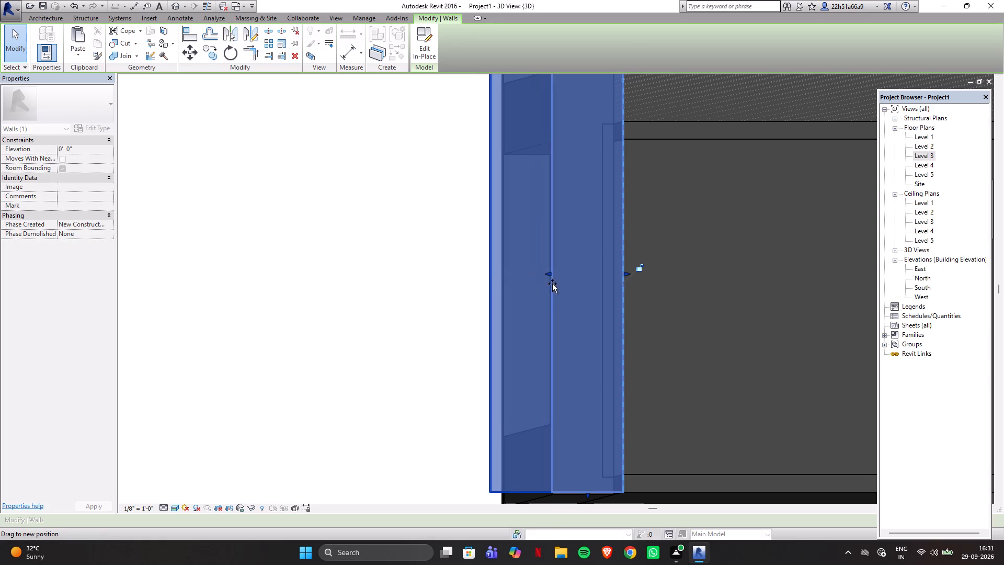
left_click_drag(552, 284, 554, 285)
middle_click(411, 271, "shift")
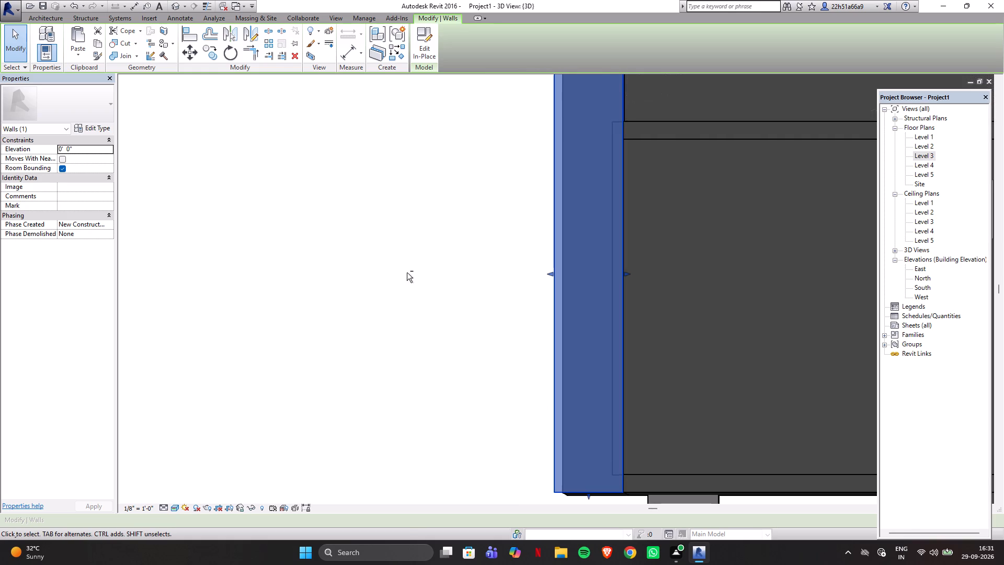
left_click_drag(548, 276, 549, 276)
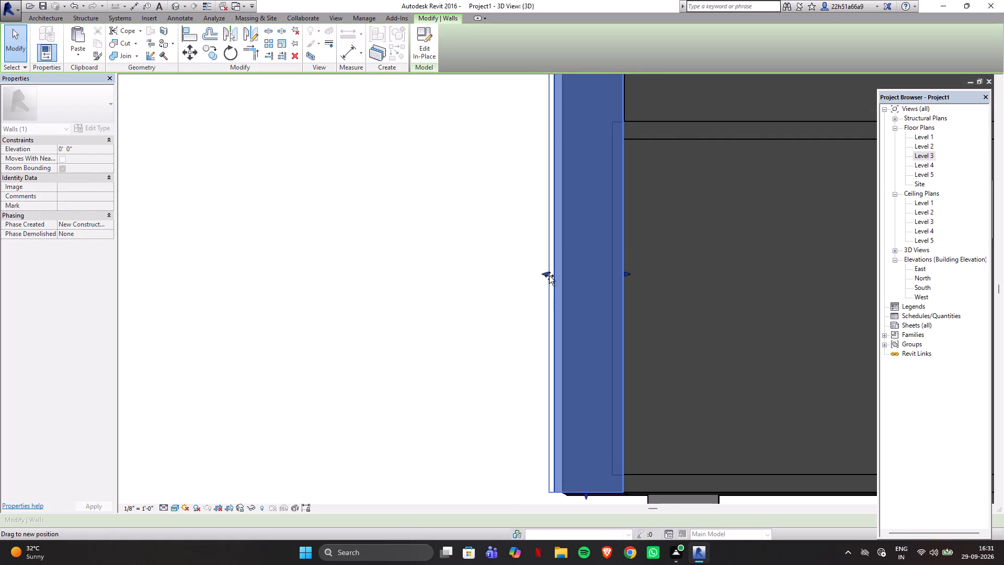
left_click_drag(549, 276, 561, 279)
left_click(410, 278)
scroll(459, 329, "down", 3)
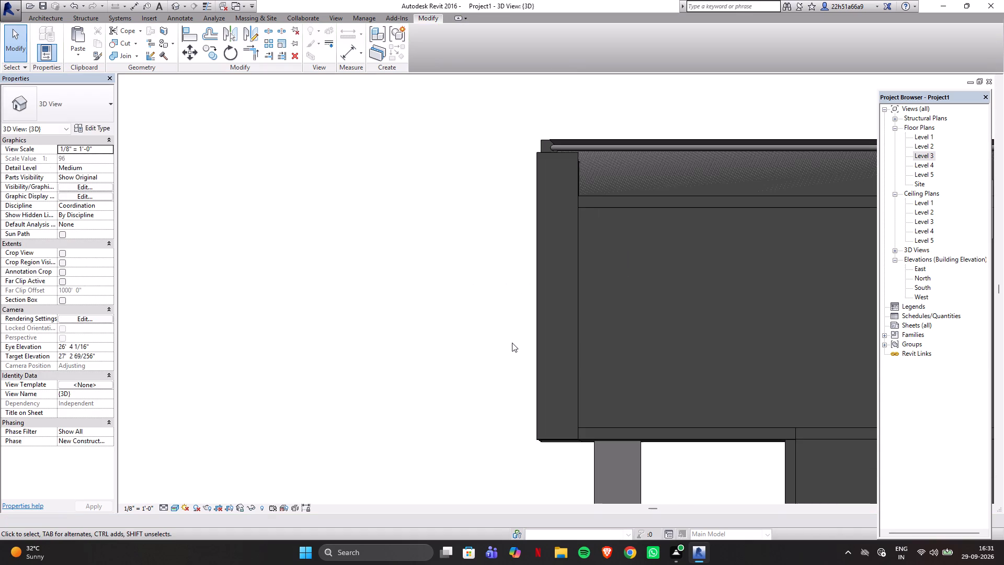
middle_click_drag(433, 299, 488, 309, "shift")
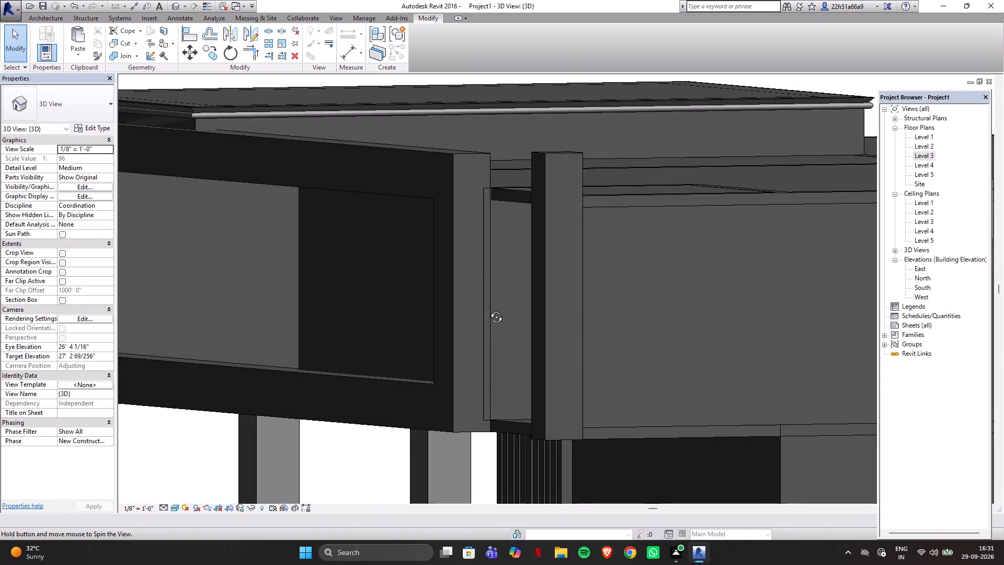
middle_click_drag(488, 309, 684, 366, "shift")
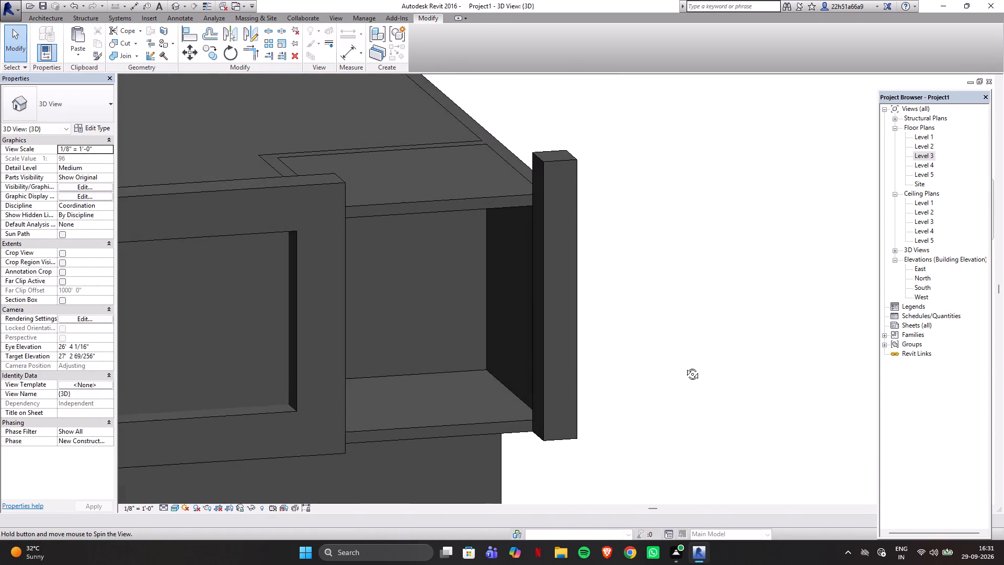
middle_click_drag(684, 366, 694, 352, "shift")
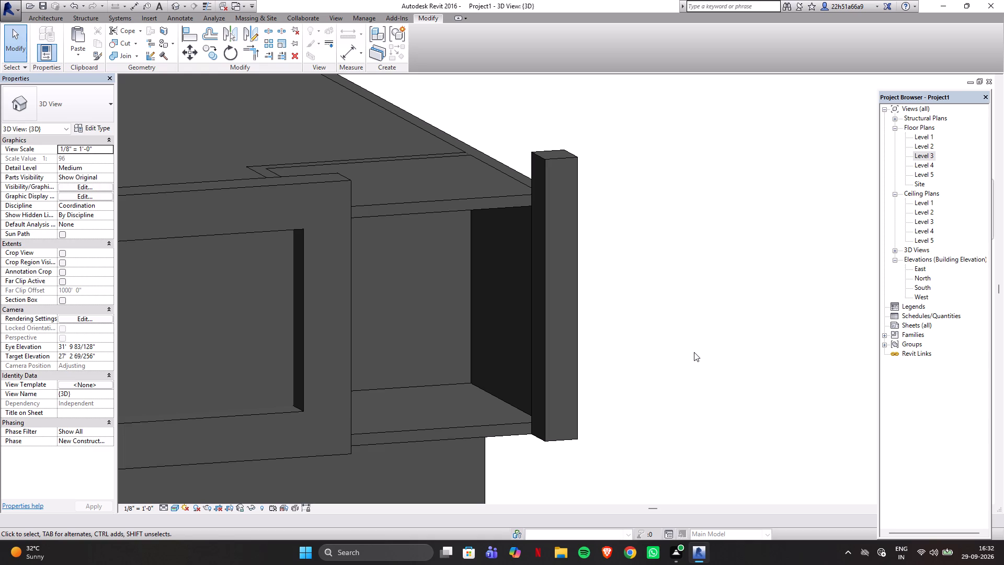
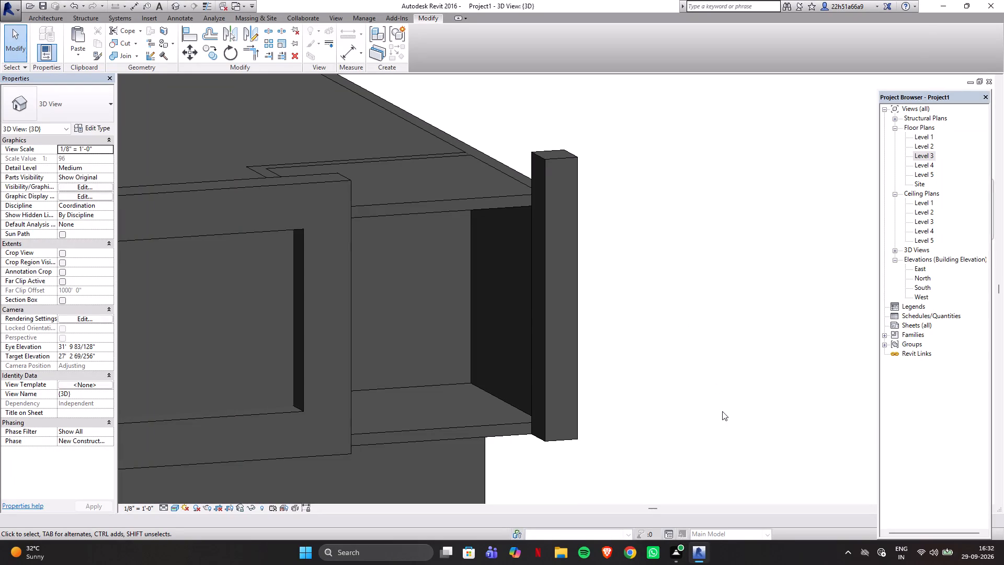
Examine the southeast corner wall block and its junction with the floor and roof edges from several 3D angles.
middle_click_drag(727, 405, 651, 341, "shift")
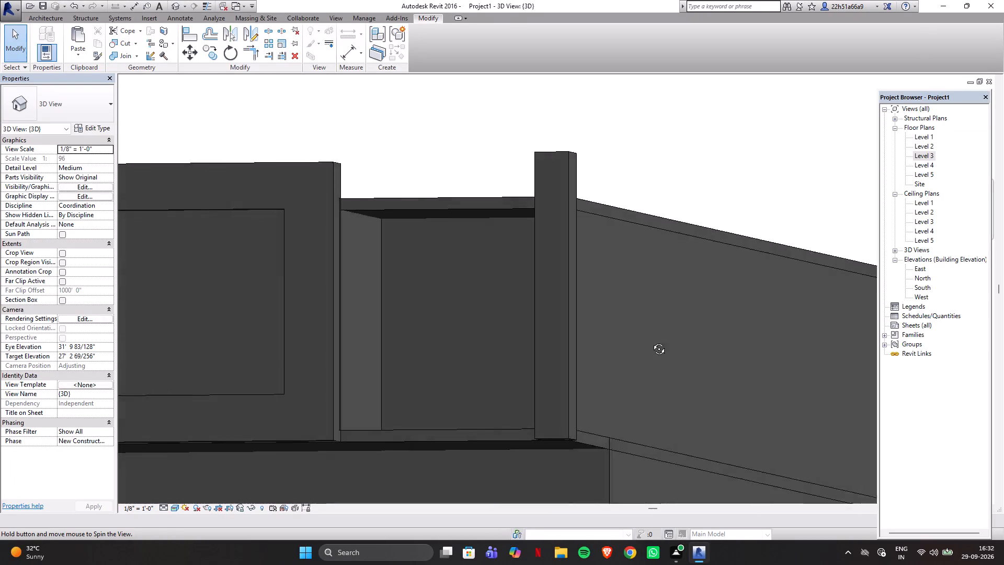
middle_click_drag(651, 341, 647, 341, "shift")
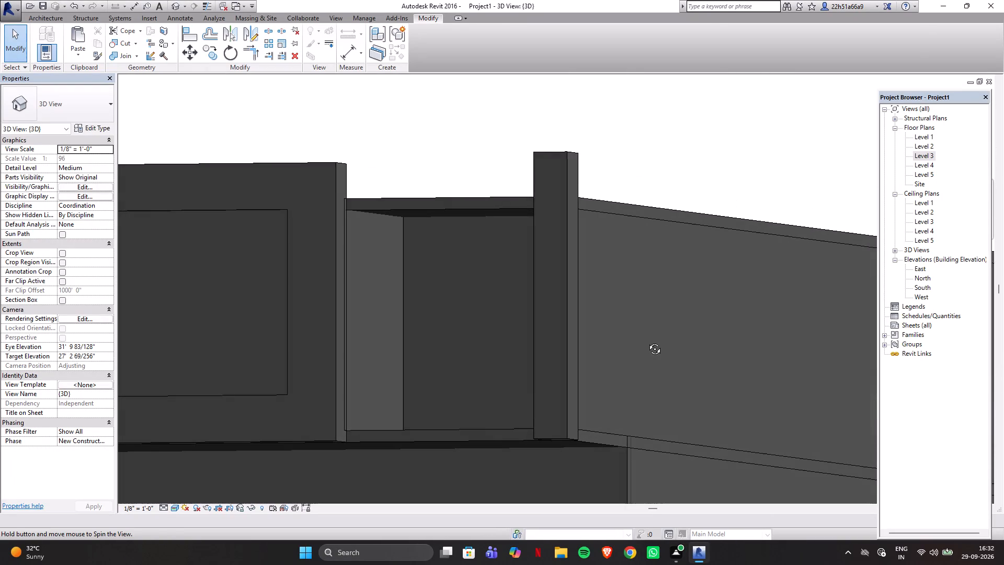
middle_click_drag(647, 341, 669, 330, "shift")
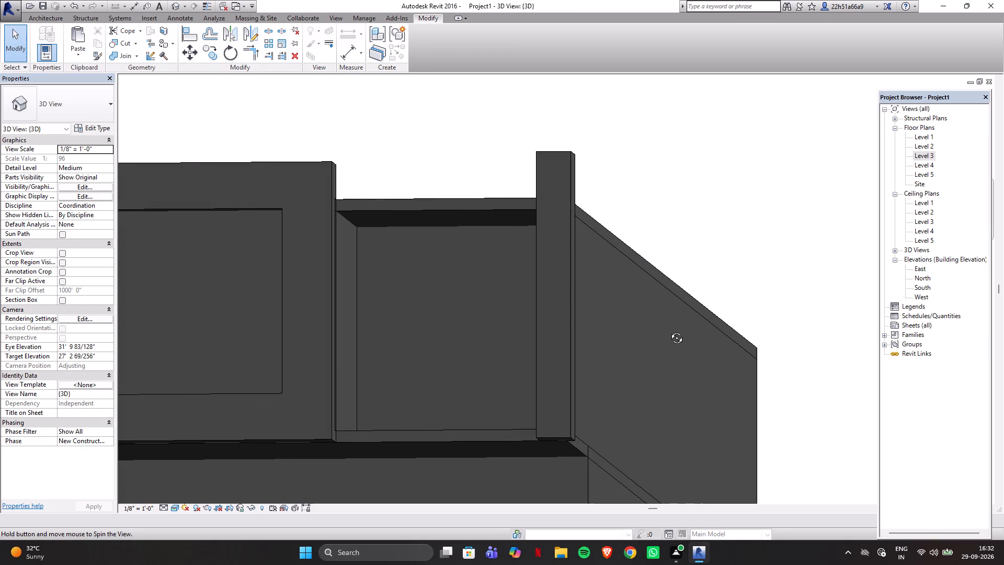
middle_click_drag(669, 330, 677, 327, "shift")
middle_click(677, 327, "shift")
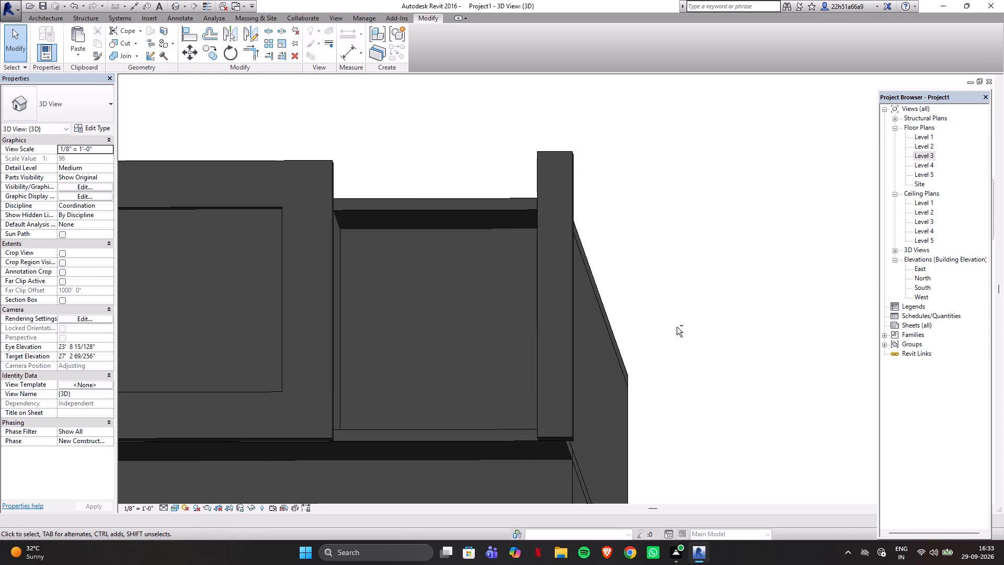
middle_click_drag(677, 327, 694, 328, "shift")
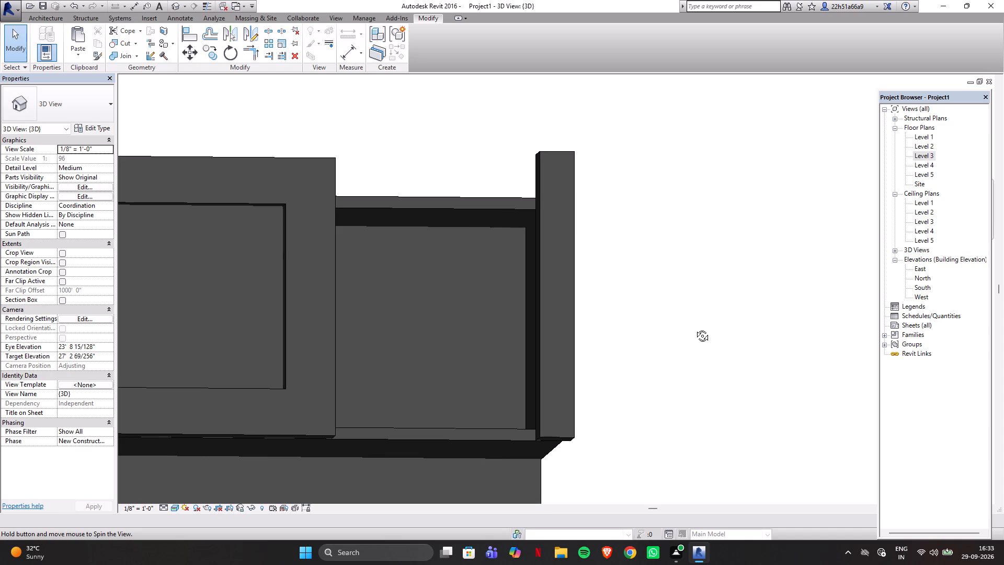
middle_click_drag(694, 328, 694, 353, "shift")
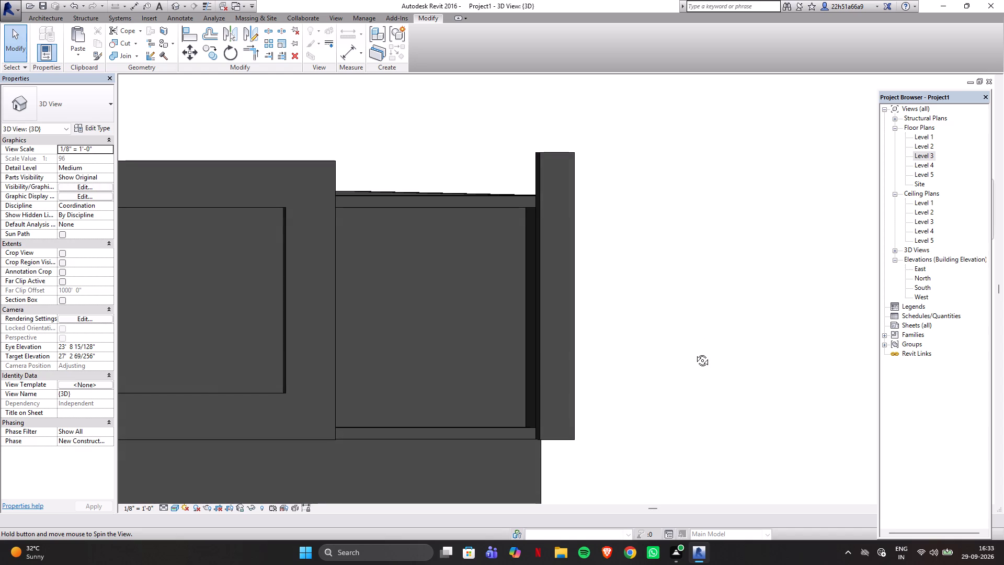
middle_click_drag(694, 353, 695, 352, "shift")
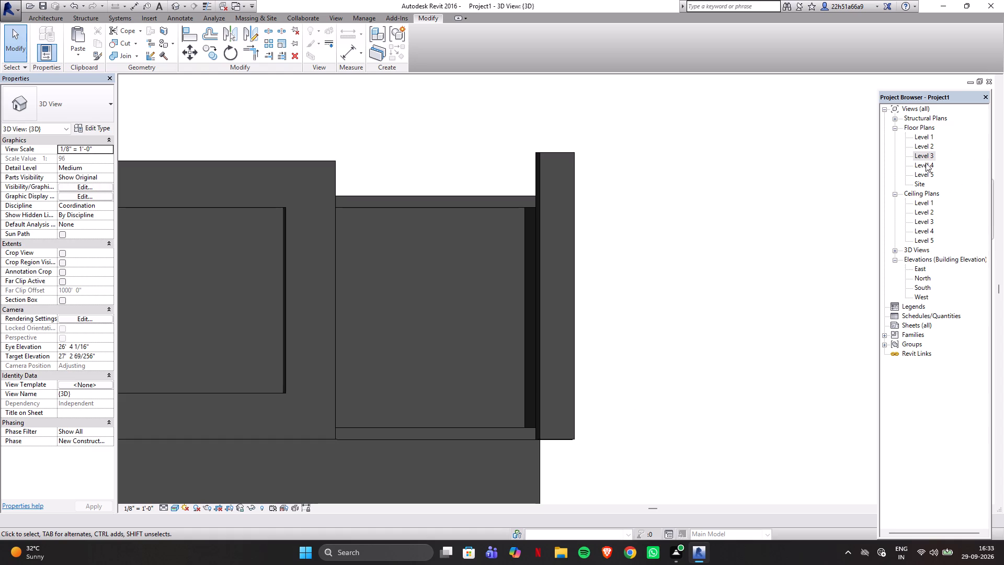
In the South elevation, start an in-place model component in the Walls category, keeping the default name.
double_click(921, 289)
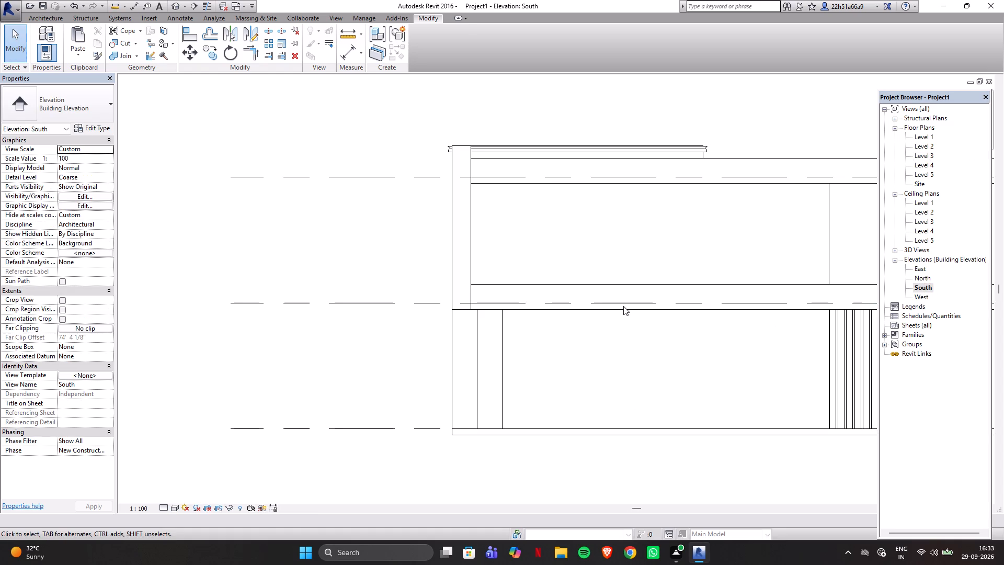
scroll(419, 229, "down", 8)
scroll(717, 223, "up", 2)
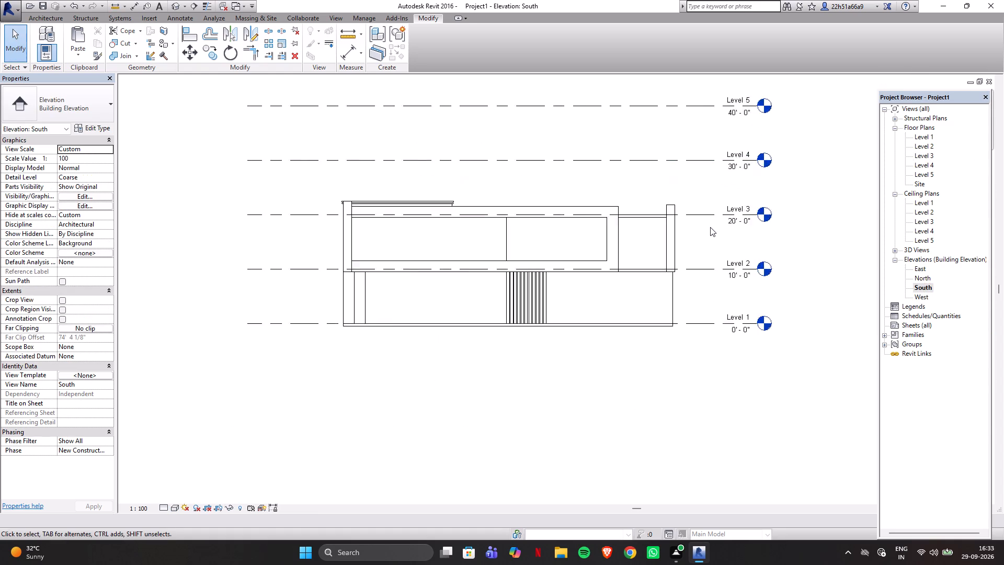
scroll(710, 227, "up", 4)
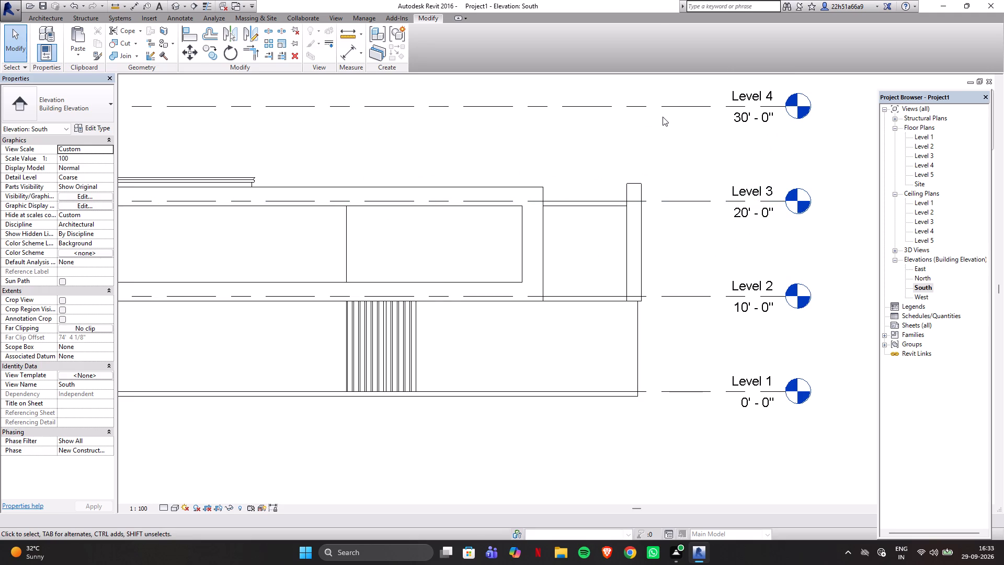
scroll(723, 211, "down", 3)
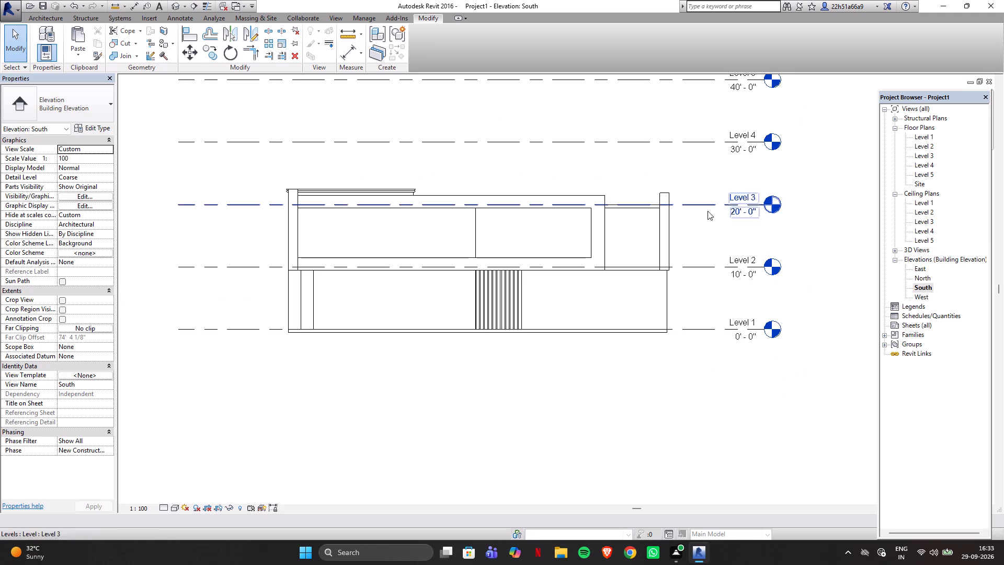
left_click(38, 17)
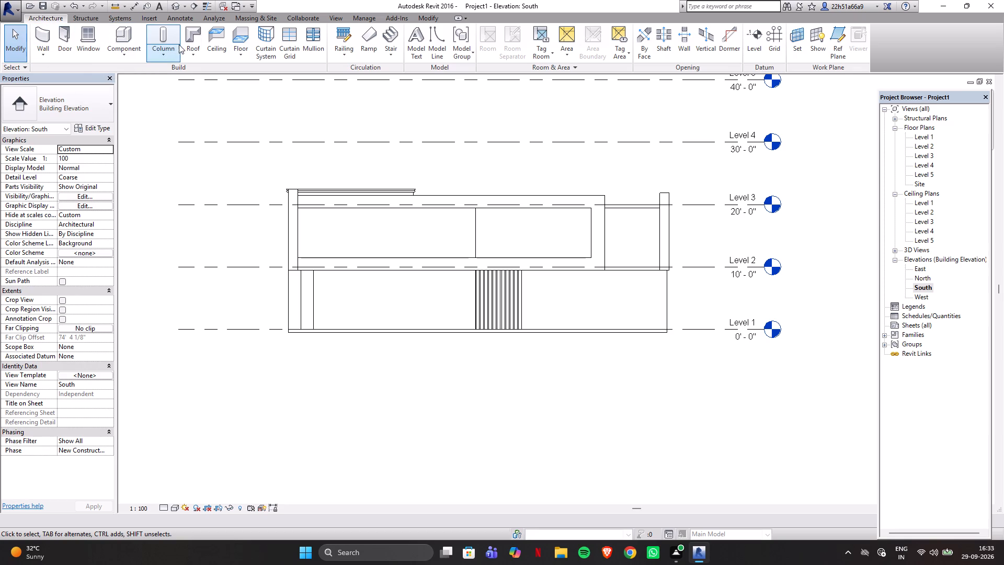
left_click(132, 58)
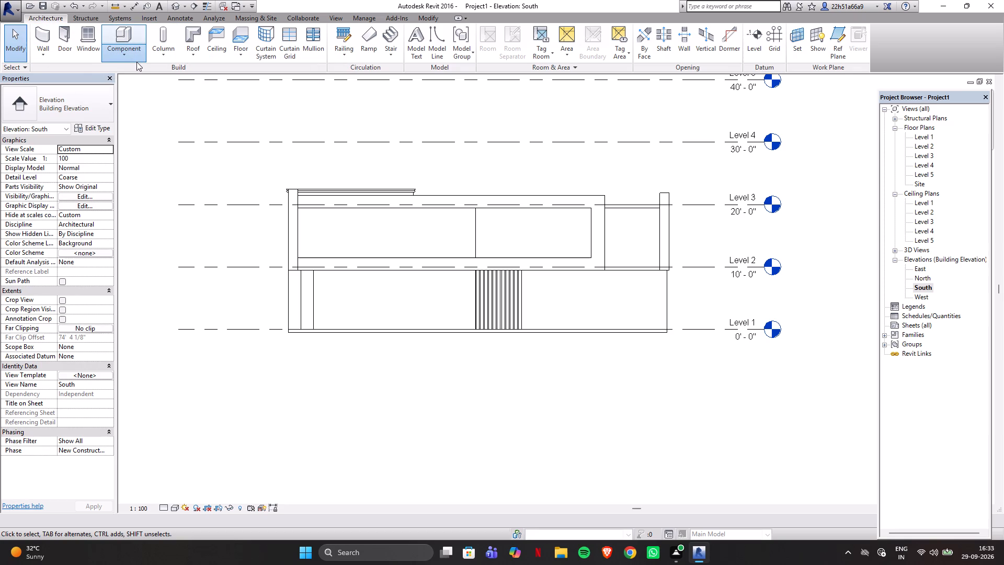
left_click(160, 92)
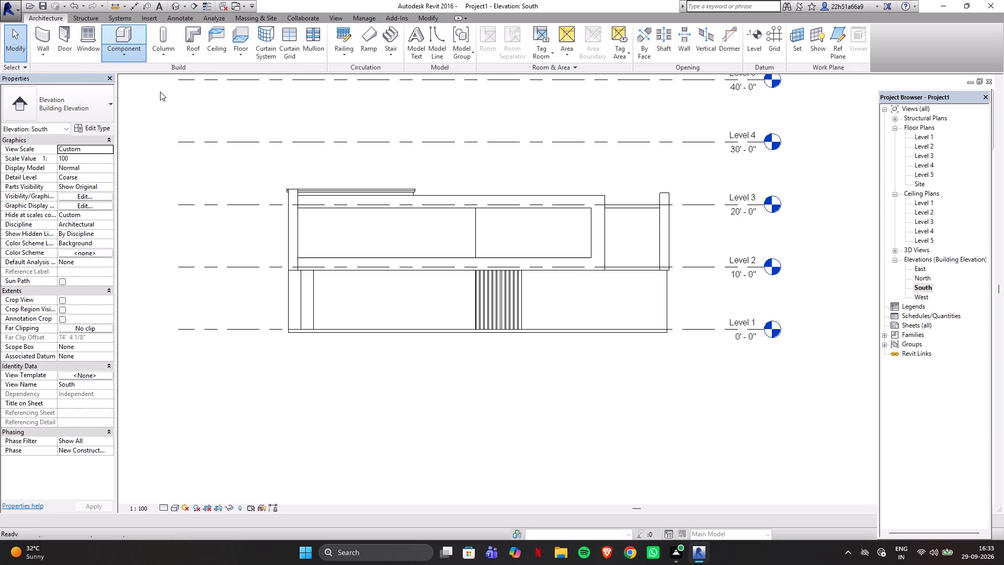
scroll(471, 188, "down", 4)
scroll(466, 277, "down", 2)
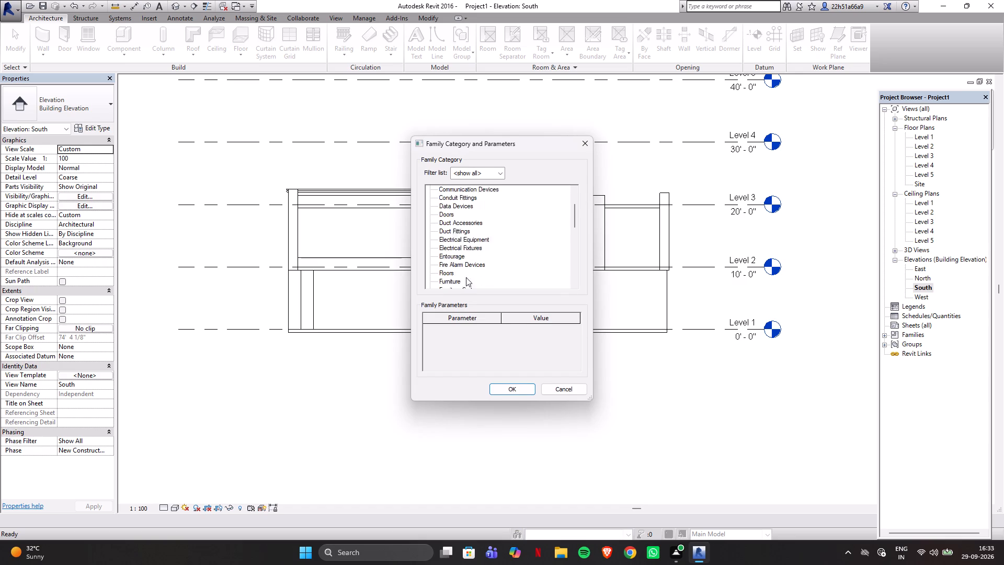
scroll(466, 277, "down", 16)
scroll(465, 253, "down", 5)
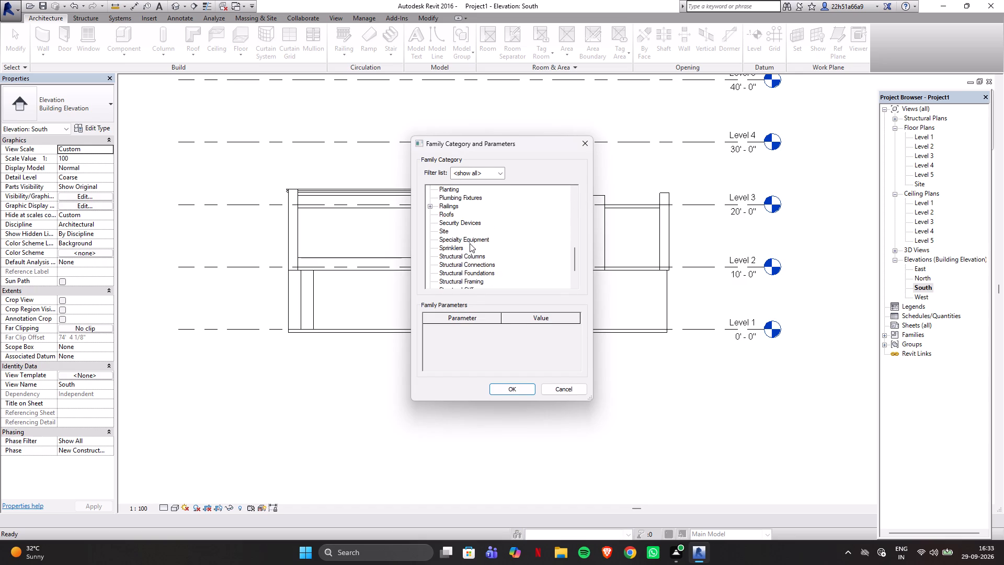
scroll(470, 243, "down", 10)
left_click(441, 271)
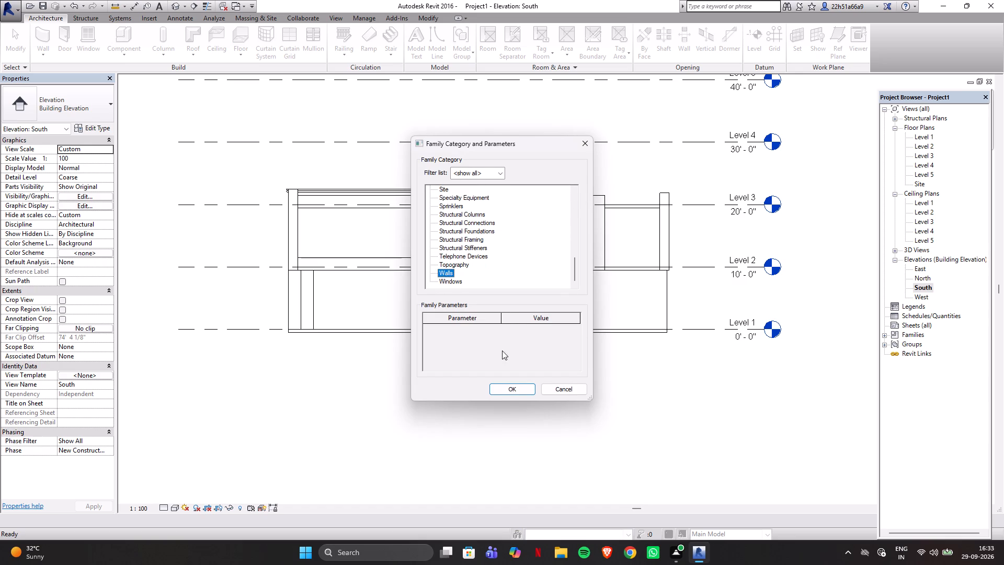
left_click(519, 391)
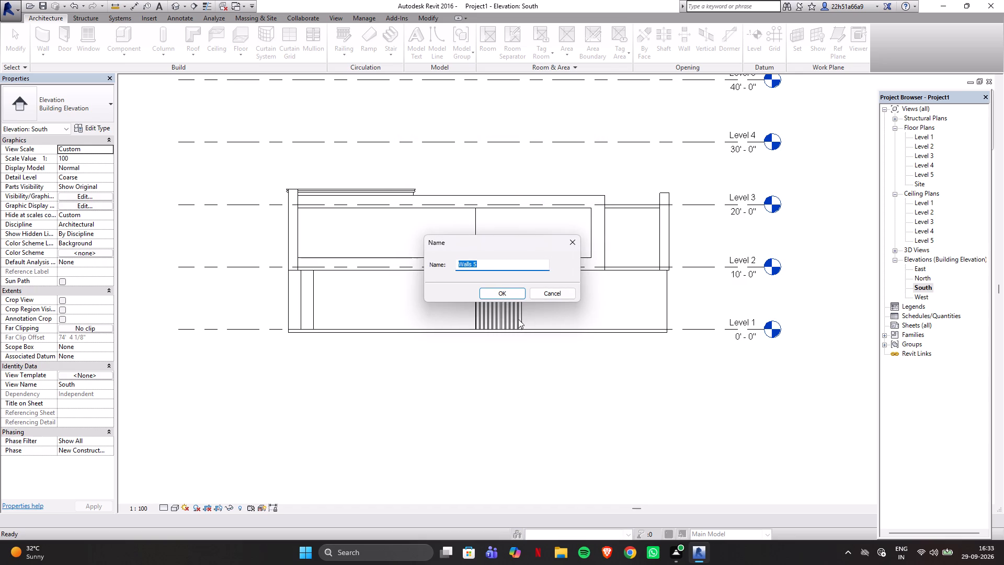
left_click(504, 293)
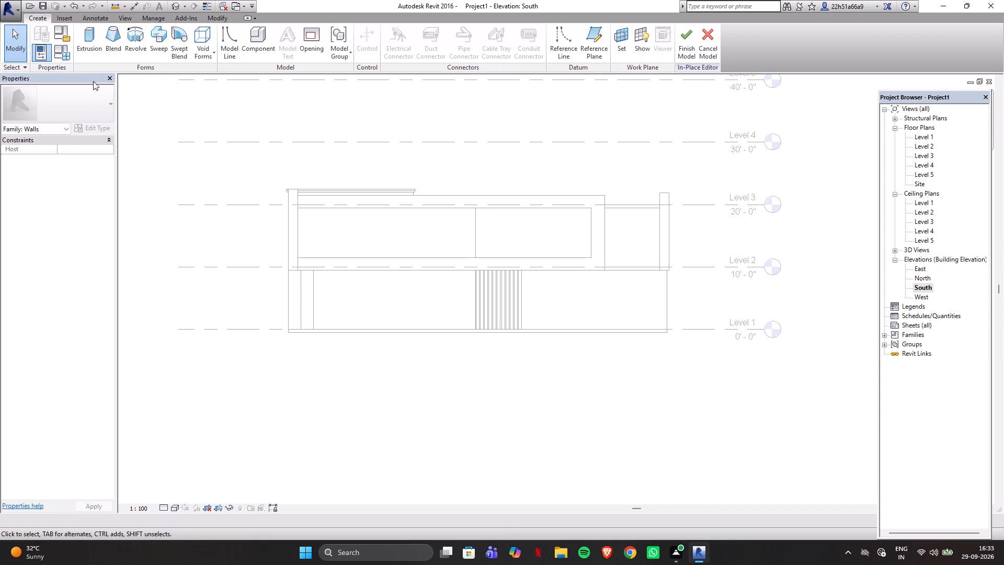
Using the west upper wall's plane, sketch an extrusion rectangle about 6" by 12'-6" from the Level 2 slab underside, just west of the southeast corner block.
left_click(87, 43)
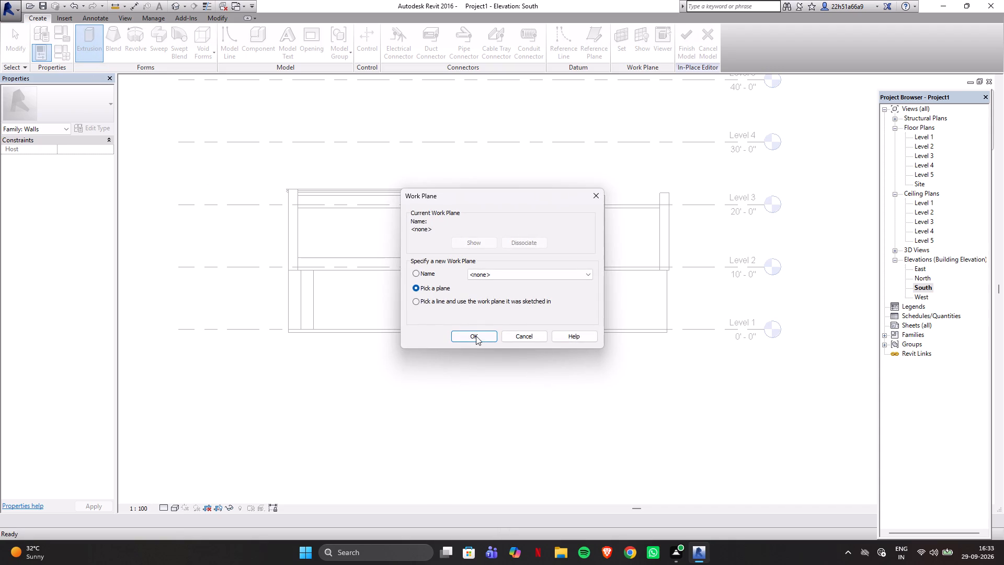
left_click(476, 336)
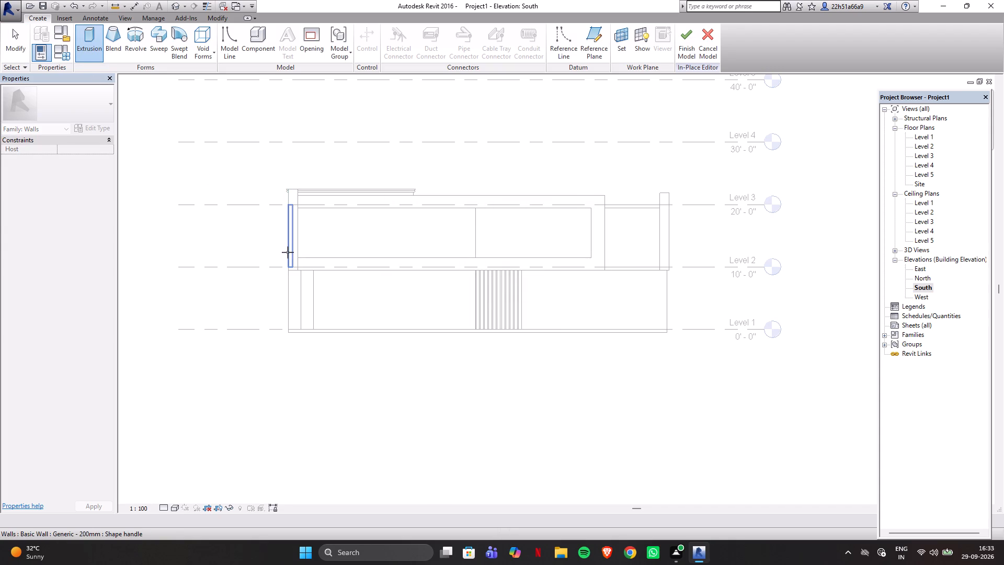
left_click(288, 252)
scroll(637, 266, "up", 4)
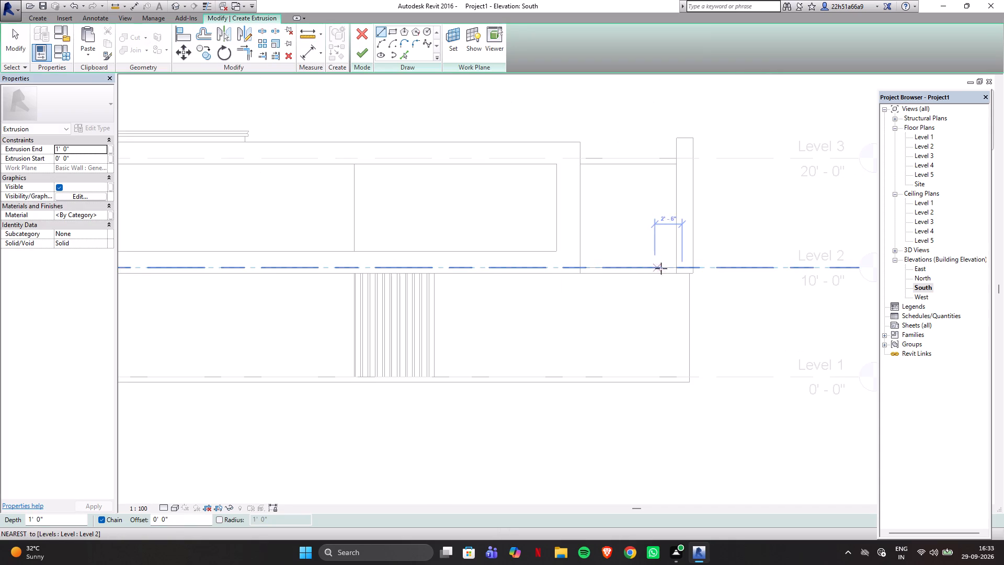
scroll(665, 269, "up", 2)
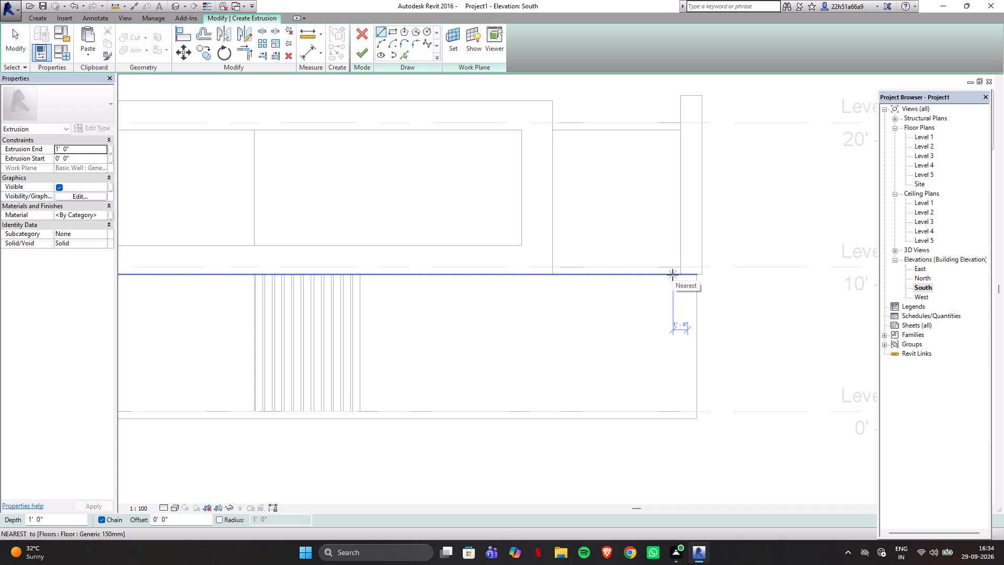
left_click(672, 275)
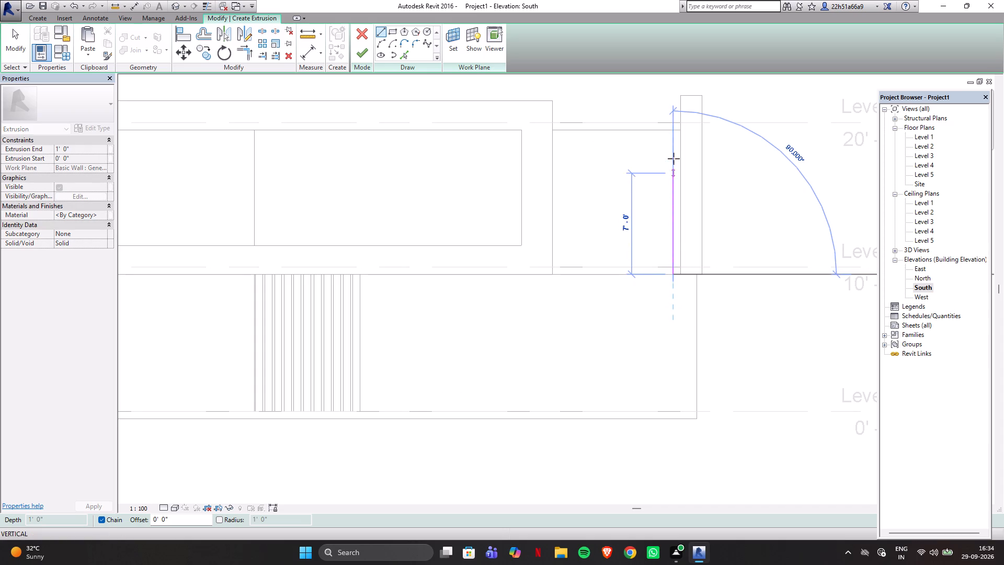
scroll(675, 95, "up", 2)
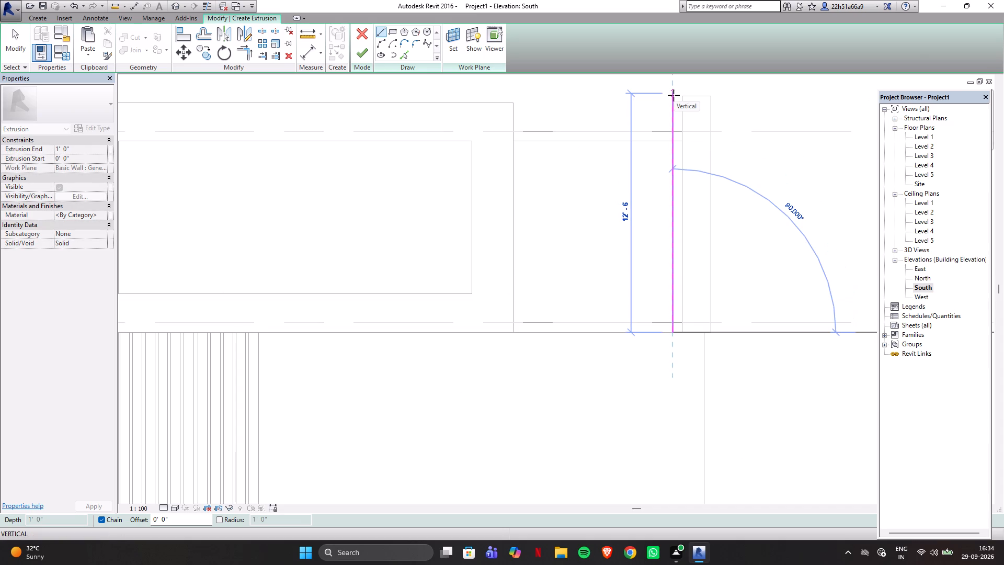
left_click(674, 95)
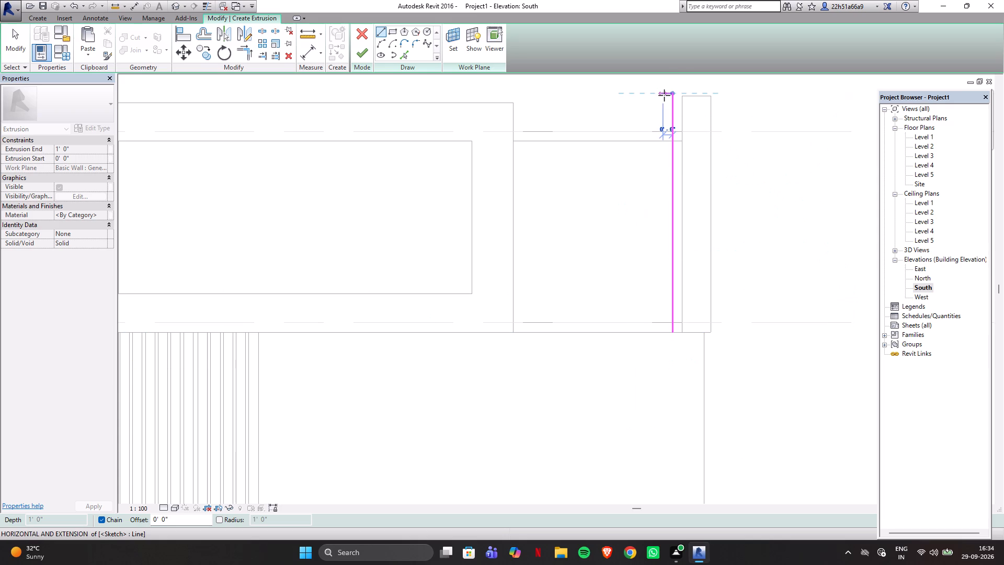
left_click(664, 95)
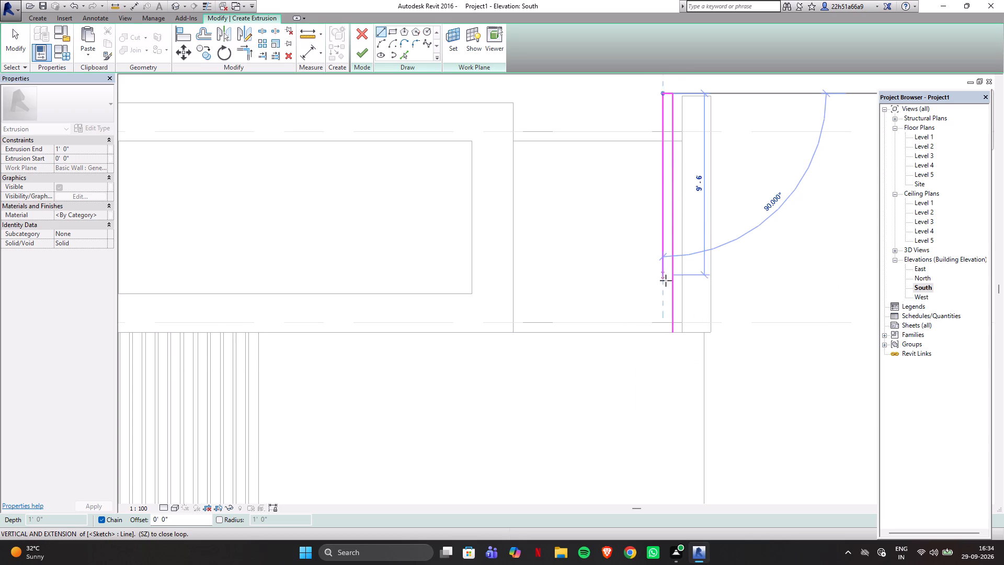
left_click(665, 332)
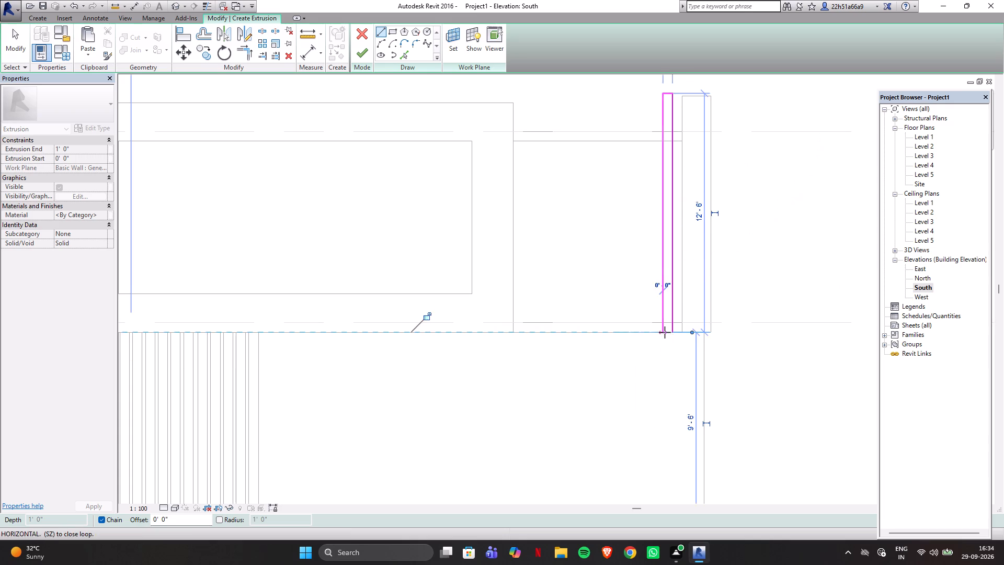
left_click(675, 332)
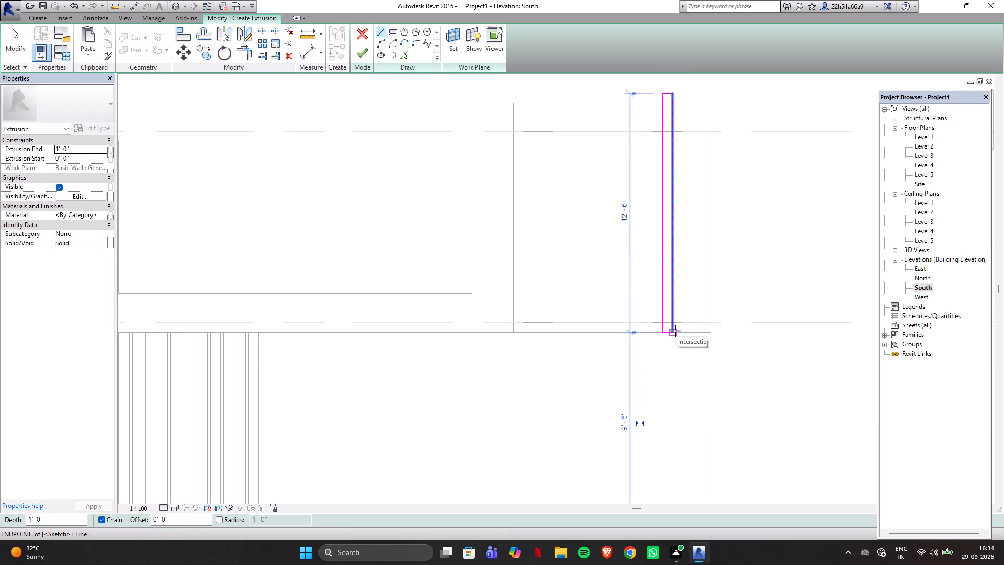
key("Escape")
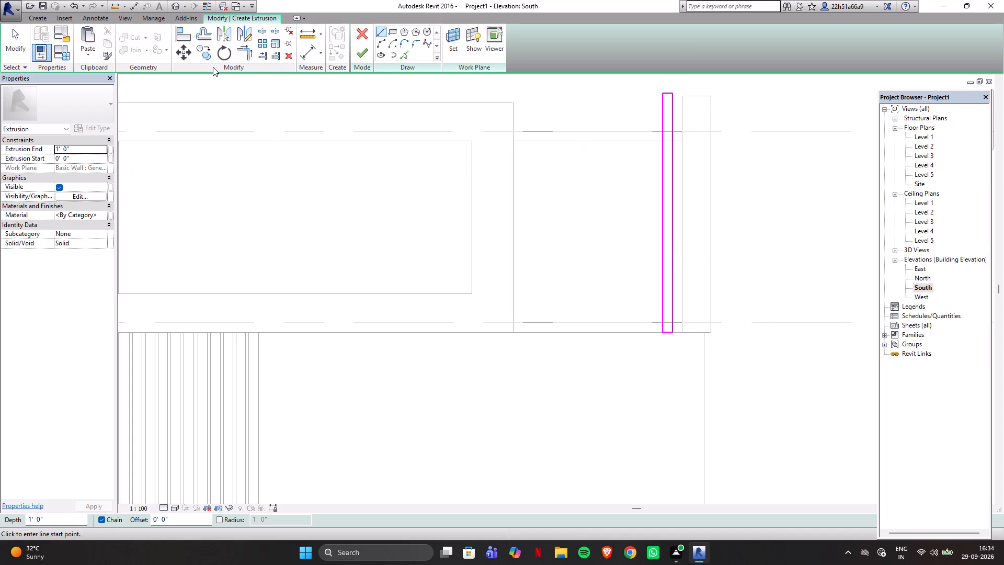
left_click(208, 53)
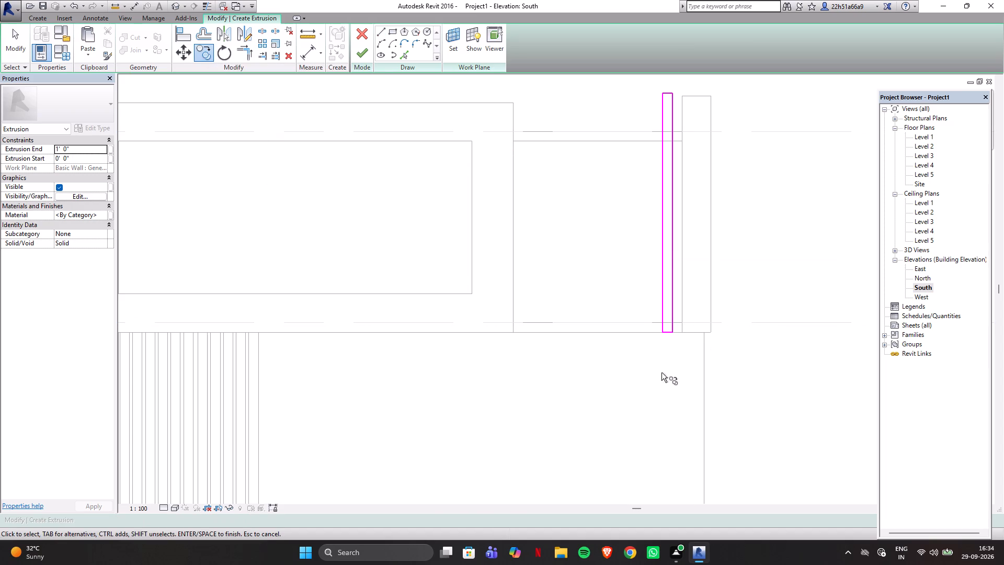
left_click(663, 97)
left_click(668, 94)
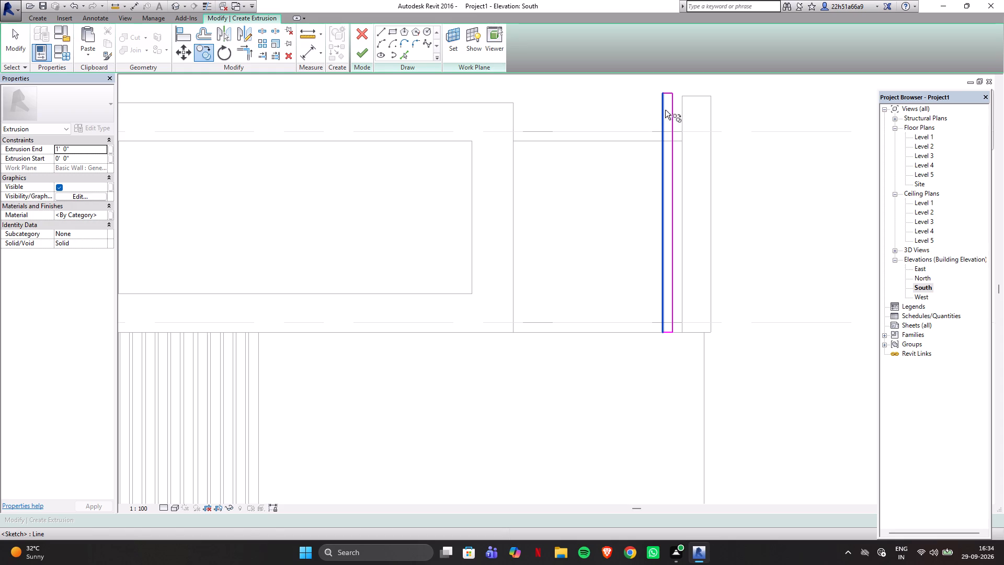
Finish the narrow rectangle's sketch as a solid extrusion with a depth of 1' 0".
left_click(364, 52)
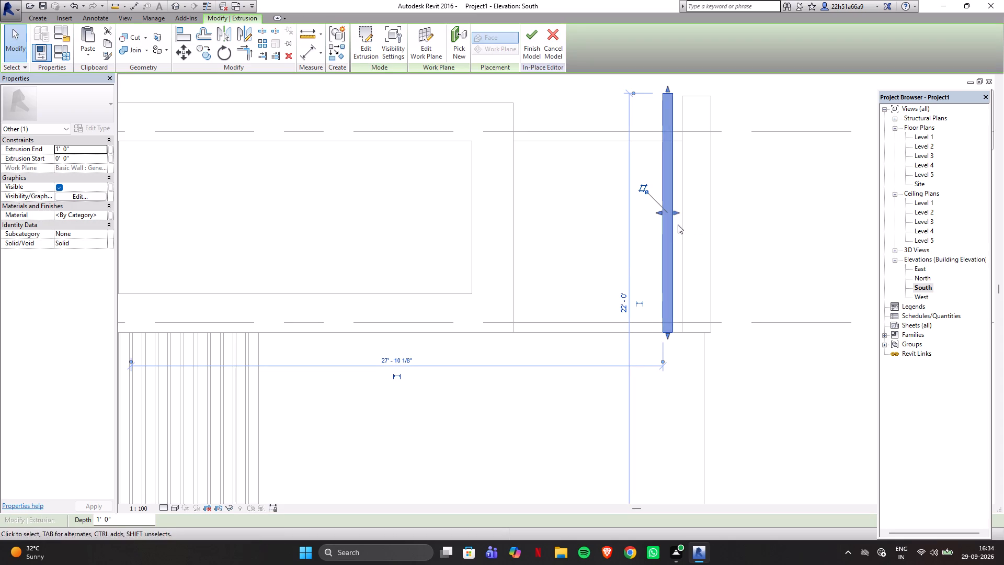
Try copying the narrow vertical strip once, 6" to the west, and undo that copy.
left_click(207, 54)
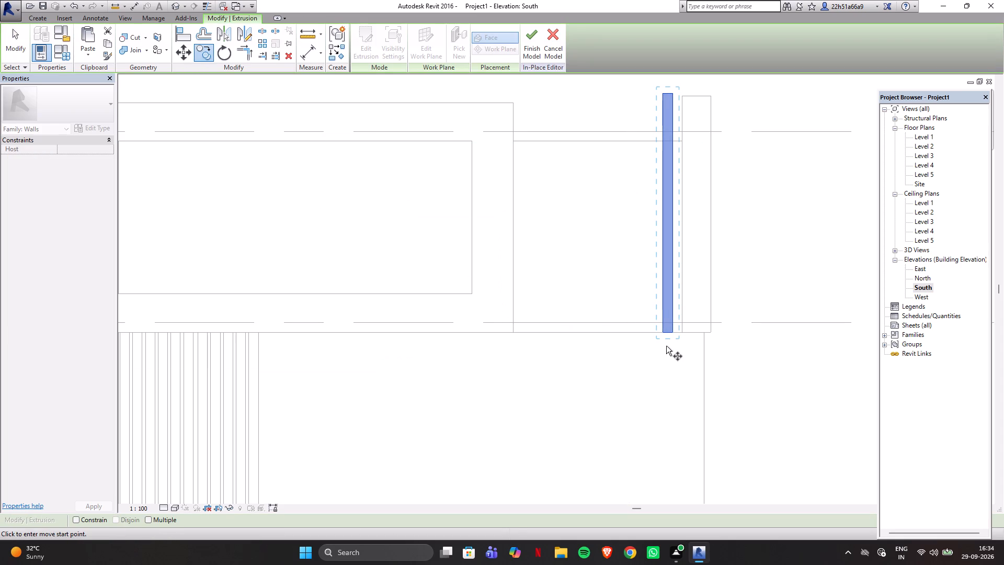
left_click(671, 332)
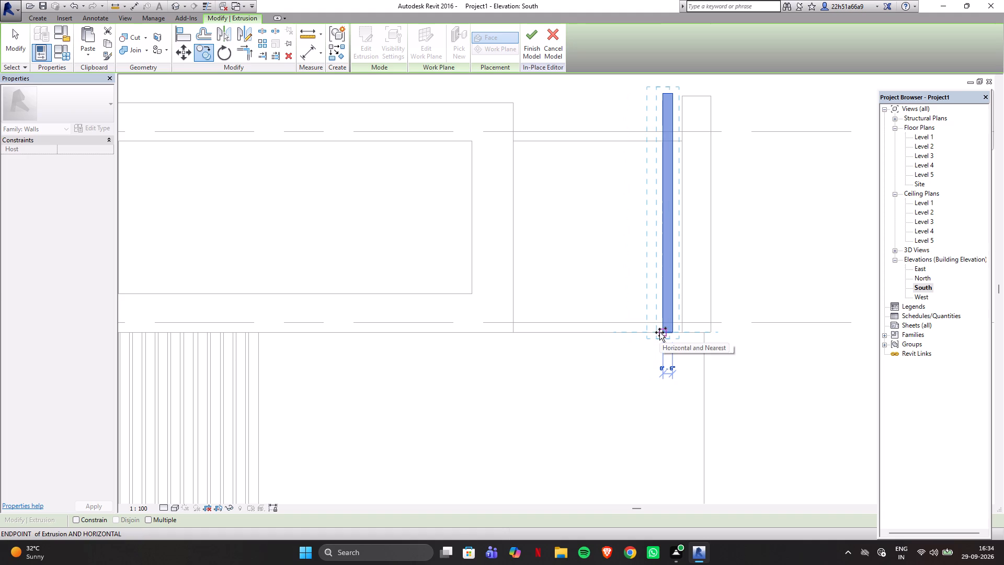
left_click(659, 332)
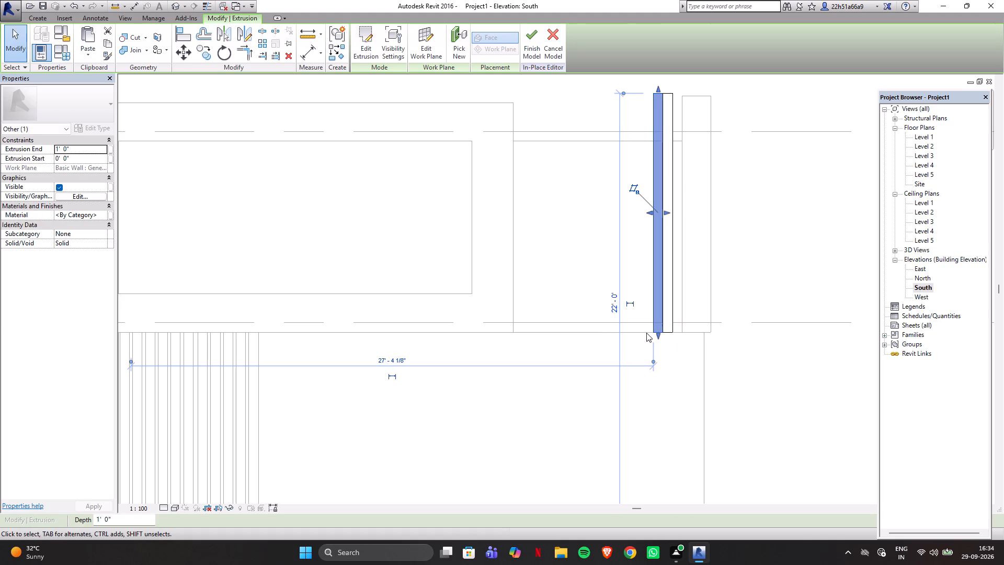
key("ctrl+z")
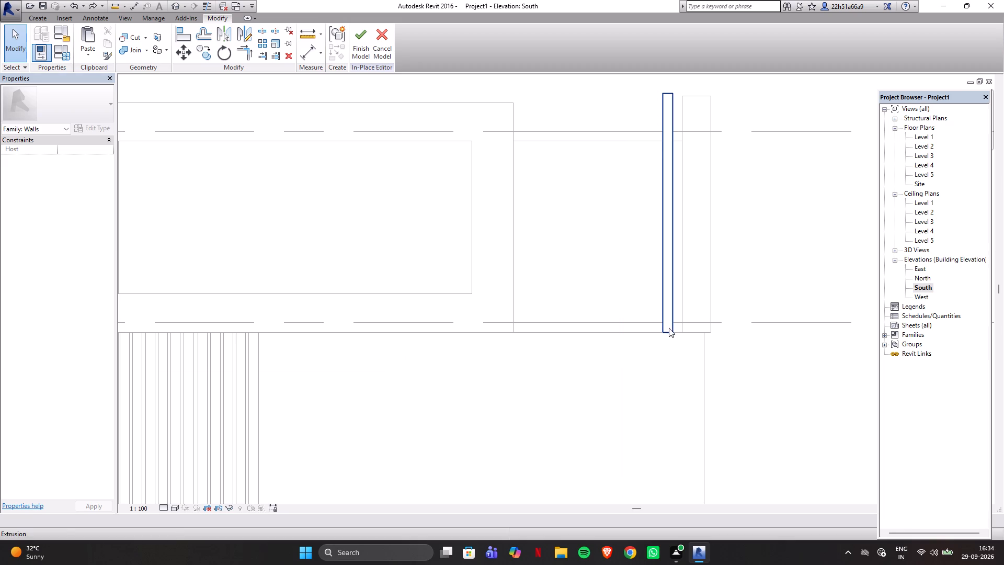
Copy the narrow strip westward seven times at 1'-0" spacing along the slab underside, filling the gap up to the south frame.
left_click(670, 328)
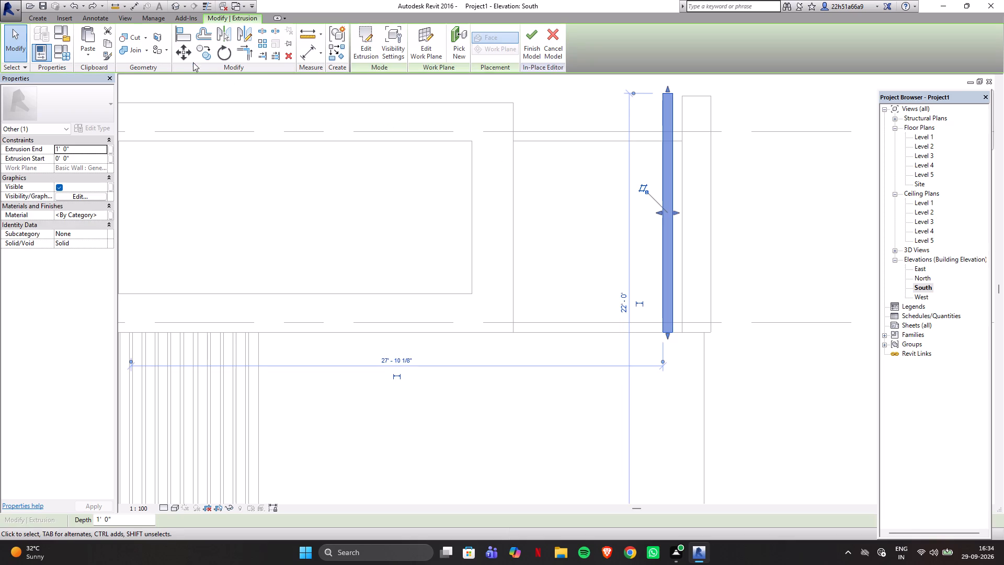
left_click(206, 56)
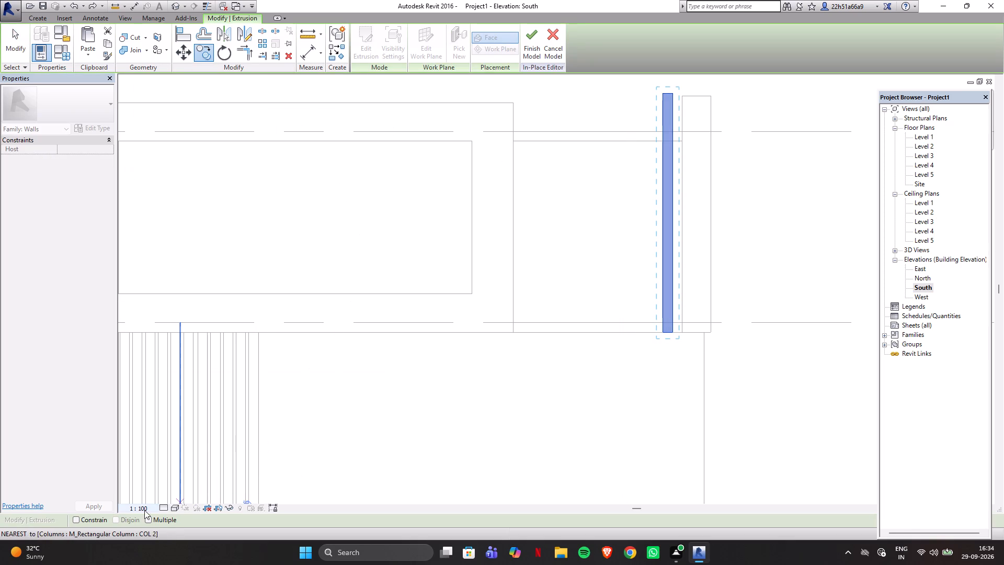
left_click(150, 519)
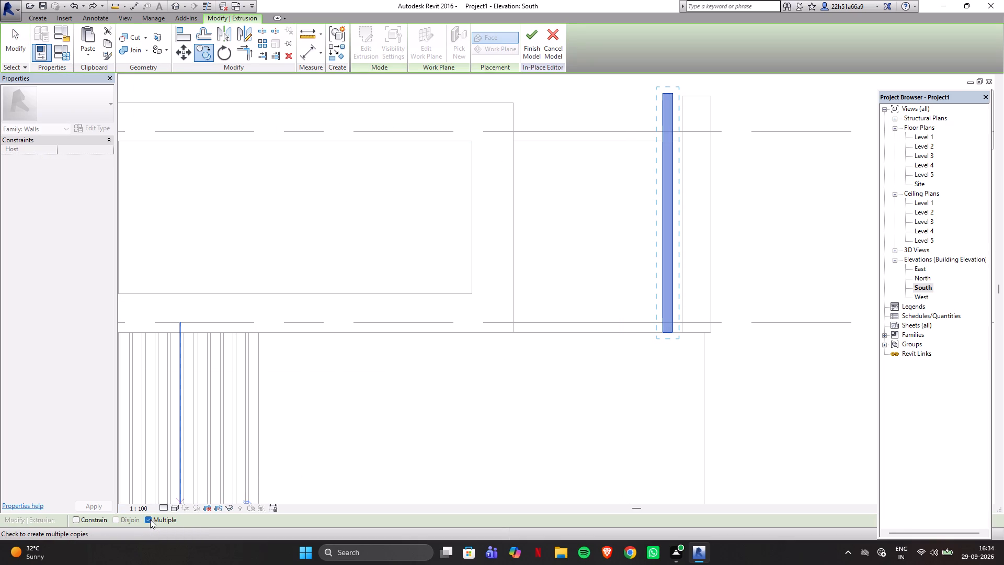
left_click(673, 333)
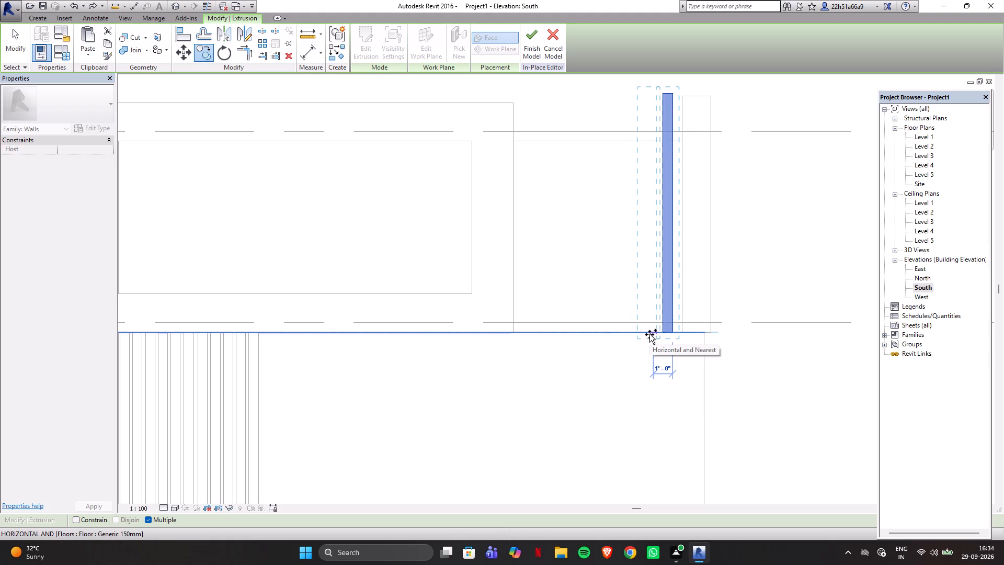
left_click(649, 334)
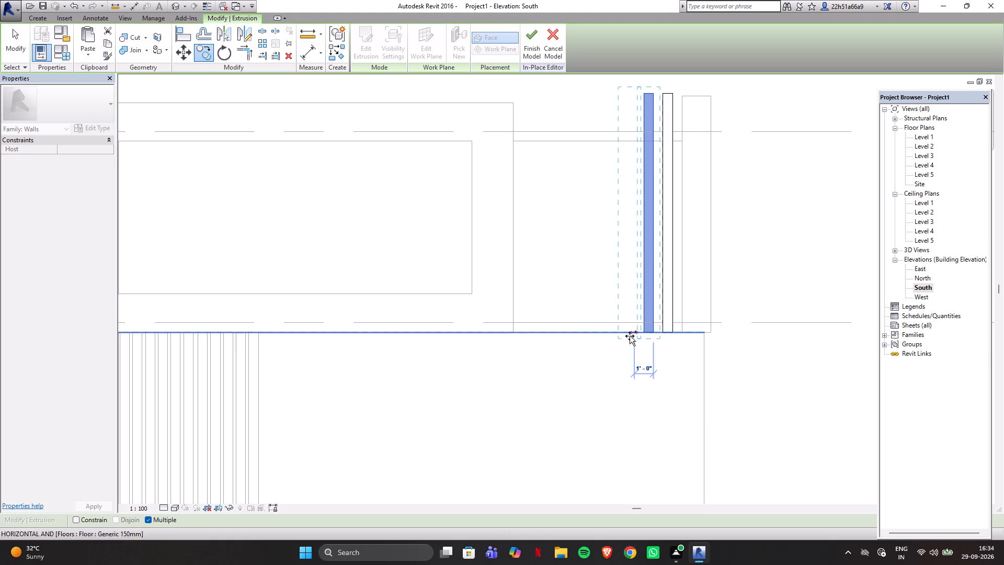
left_click(635, 336)
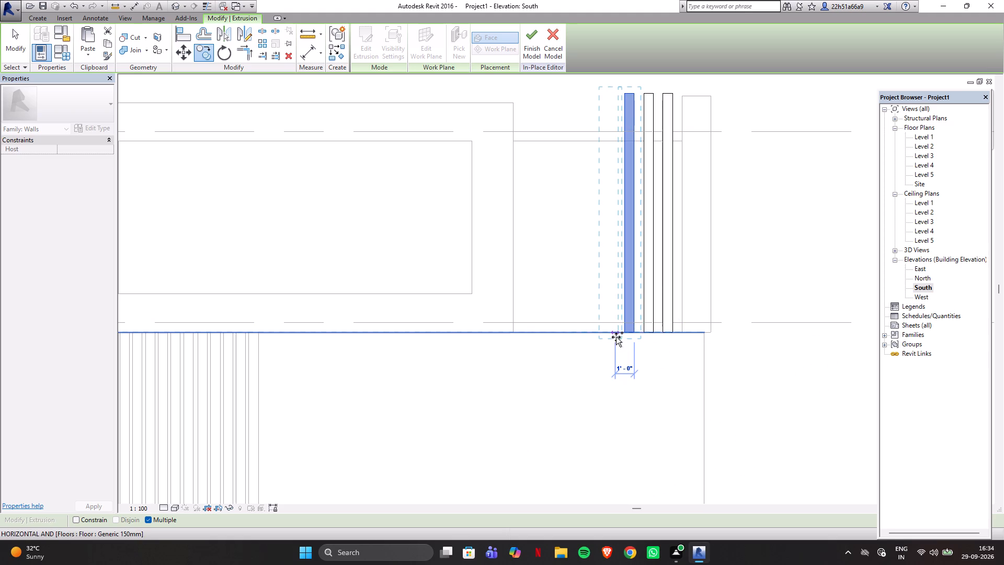
left_click(616, 337)
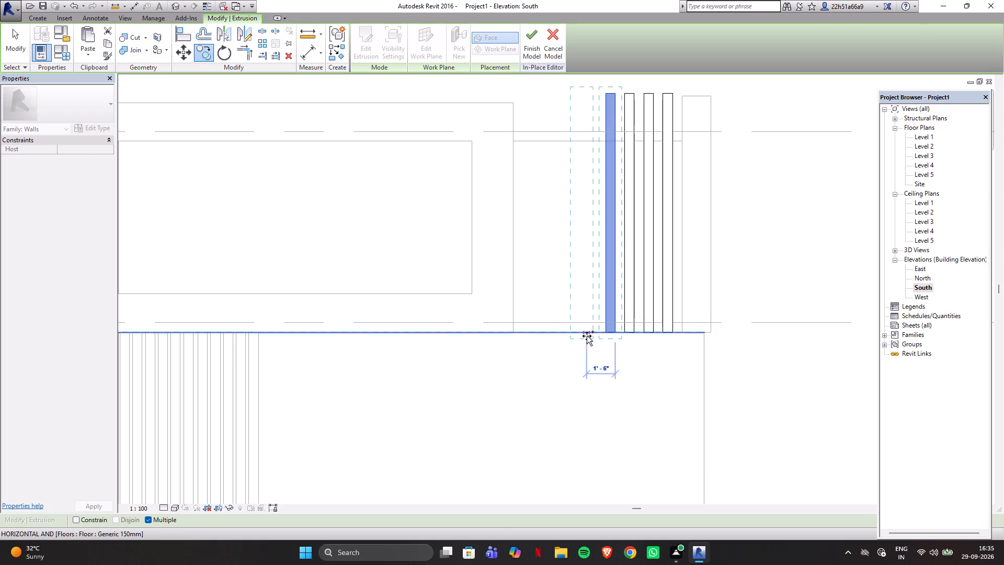
left_click(592, 336)
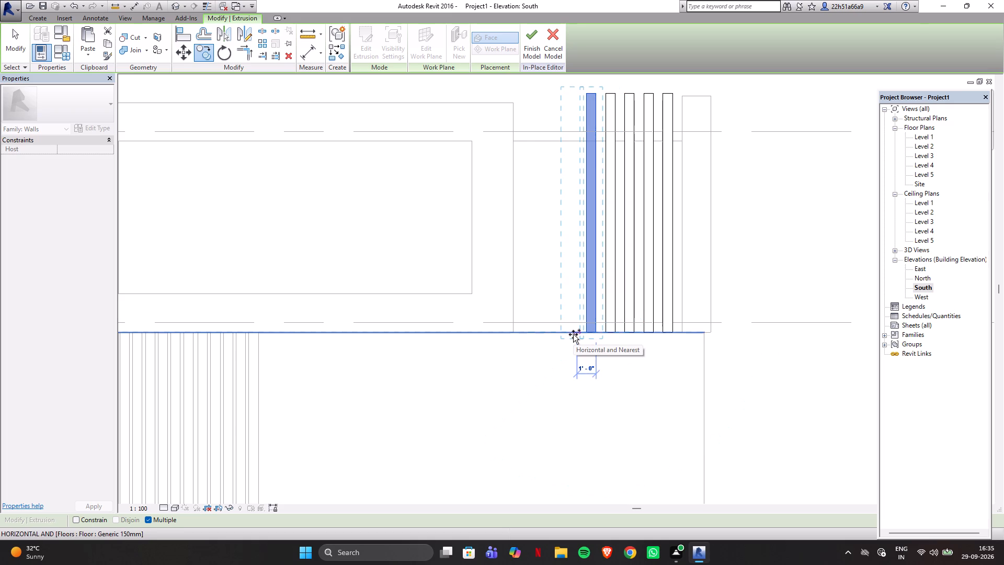
left_click(573, 334)
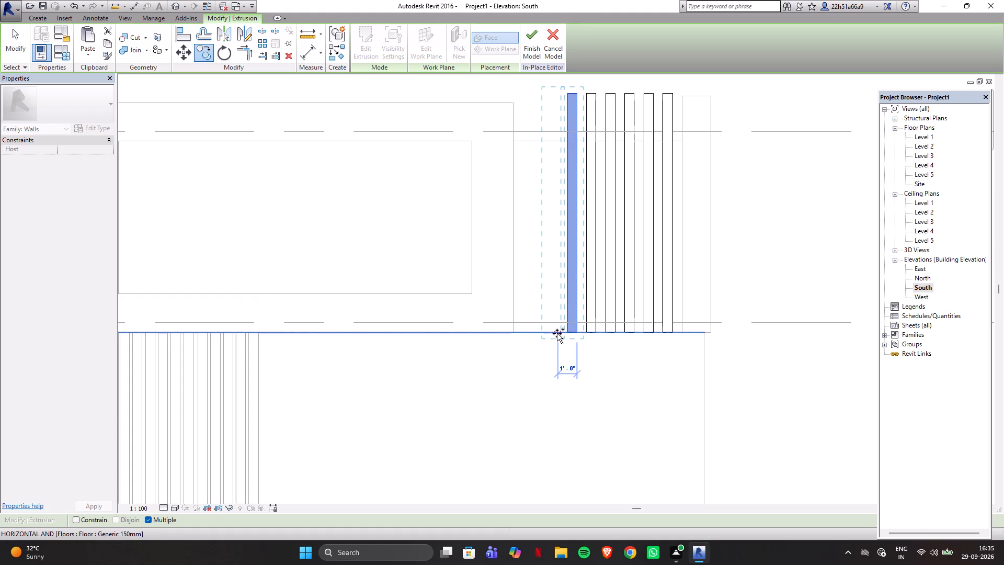
left_click(557, 333)
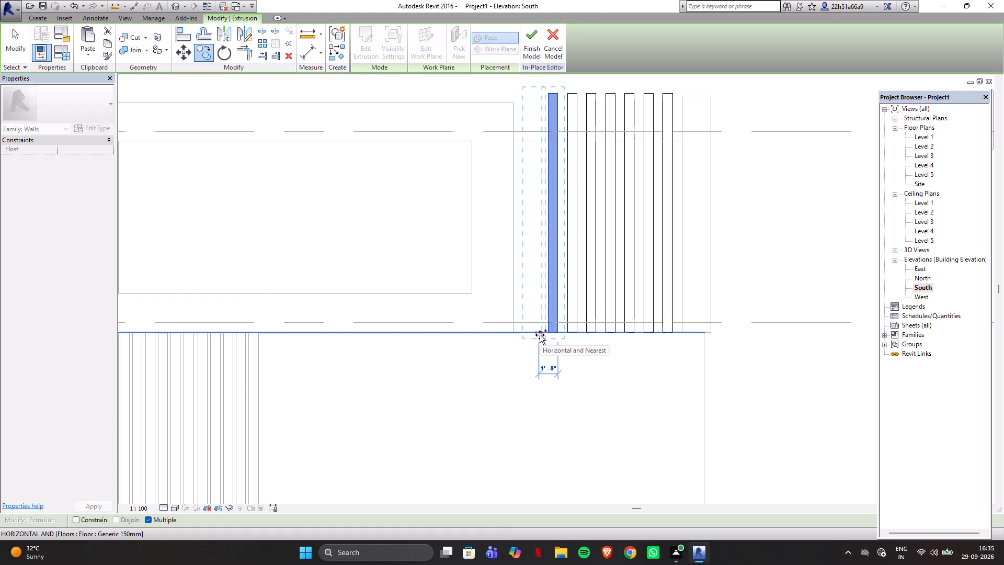
left_click(540, 335)
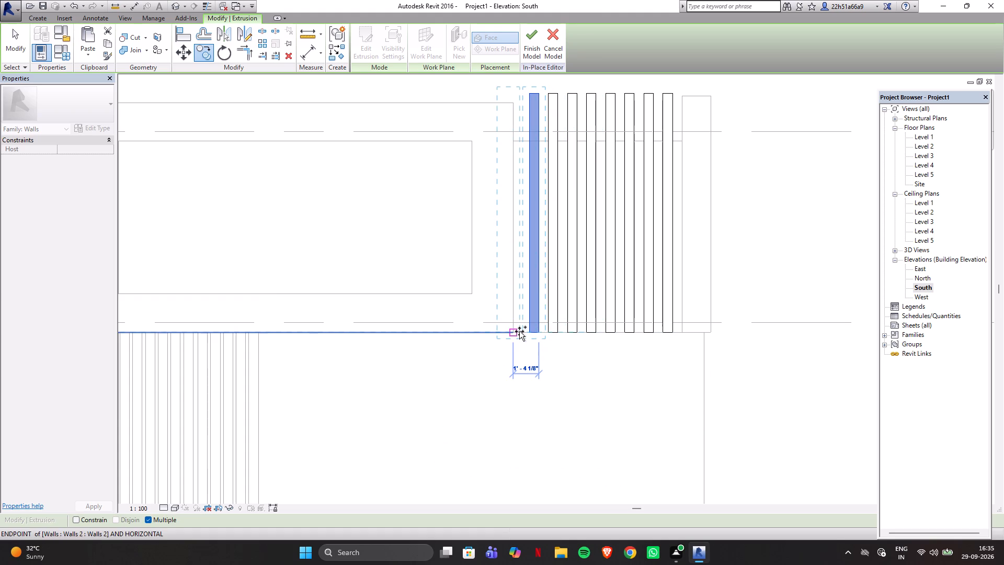
key("Escape")
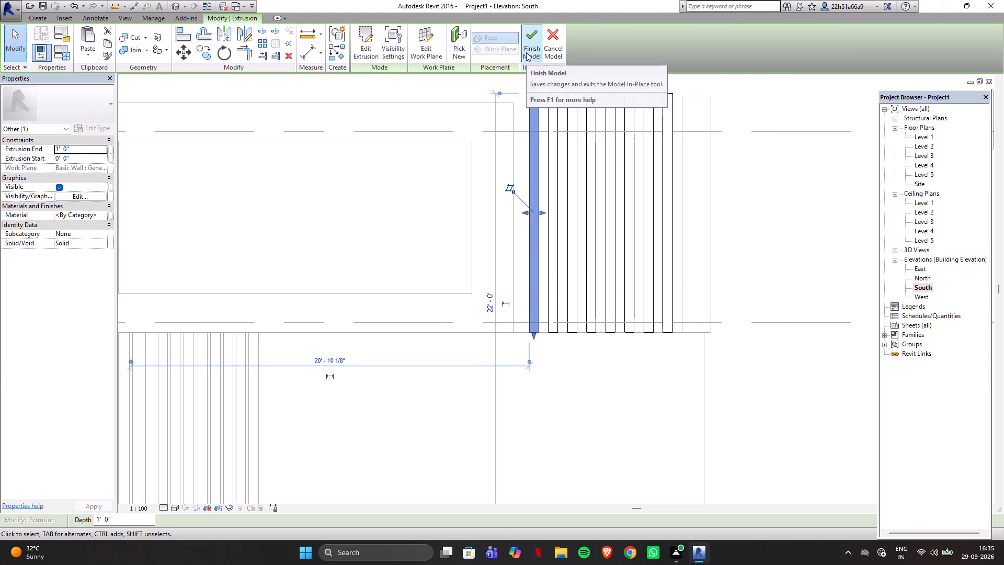
Check the row of vertical strips in the 3D view and finish the in-place wall model.
left_click(176, 6)
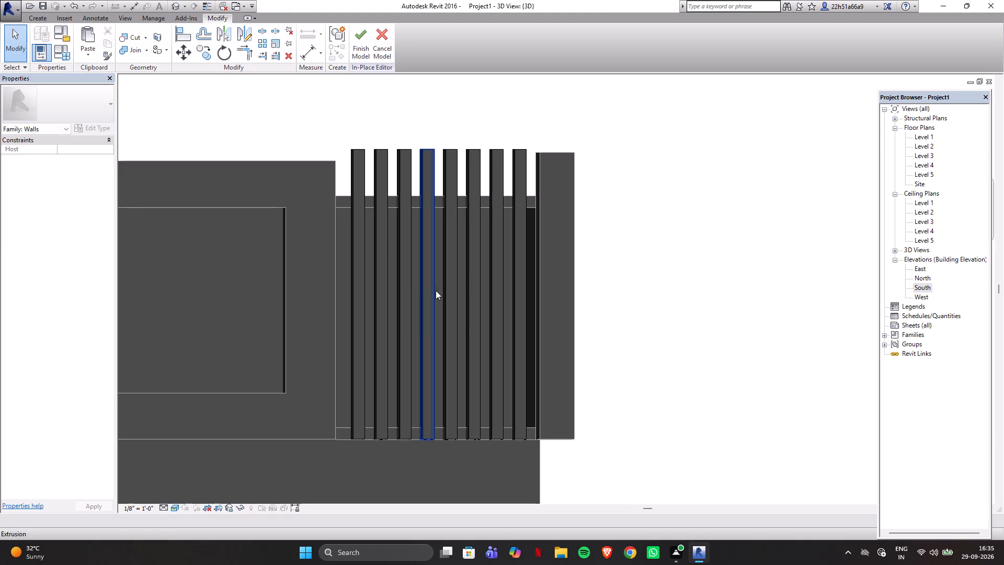
middle_click_drag(739, 335, 762, 435, "shift")
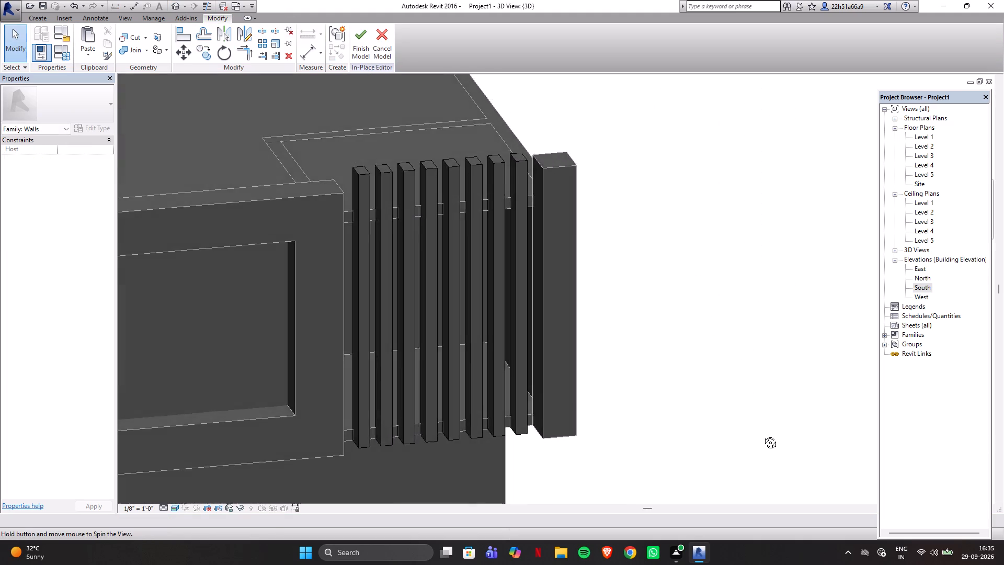
middle_click_drag(762, 435, 721, 349, "shift")
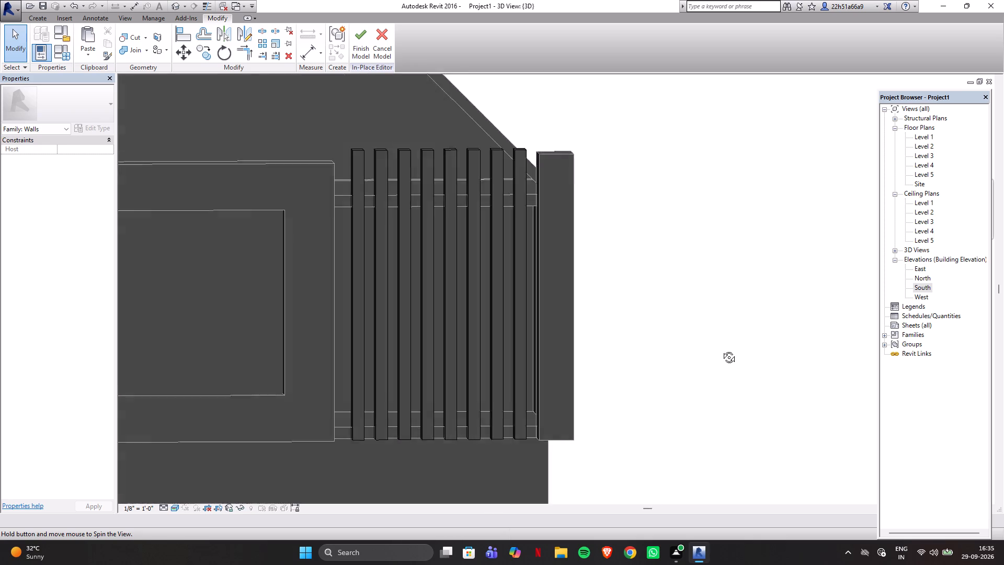
middle_click_drag(721, 349, 695, 394, "shift")
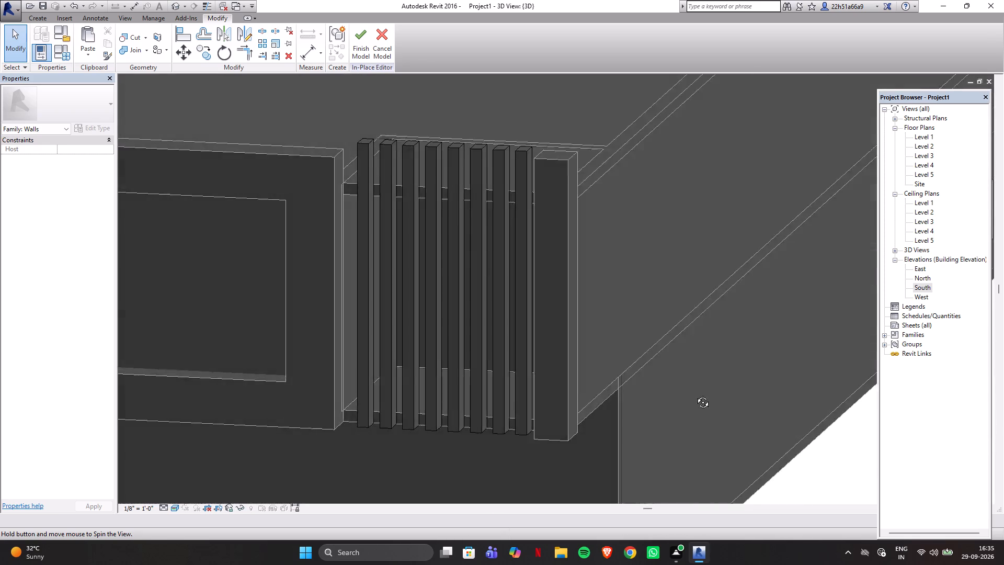
middle_click_drag(695, 394, 919, 502, "shift")
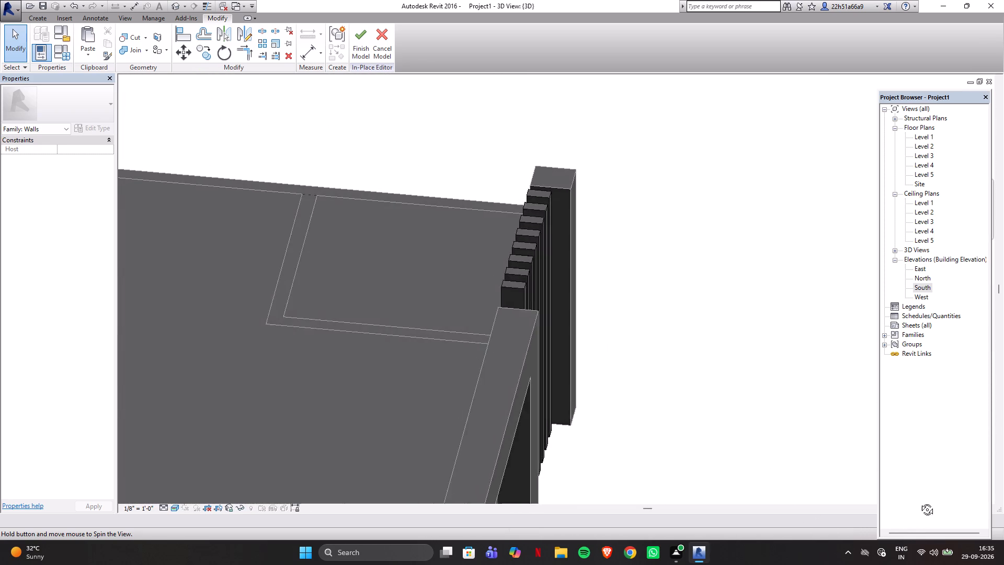
middle_click_drag(919, 502, 620, 325, "shift")
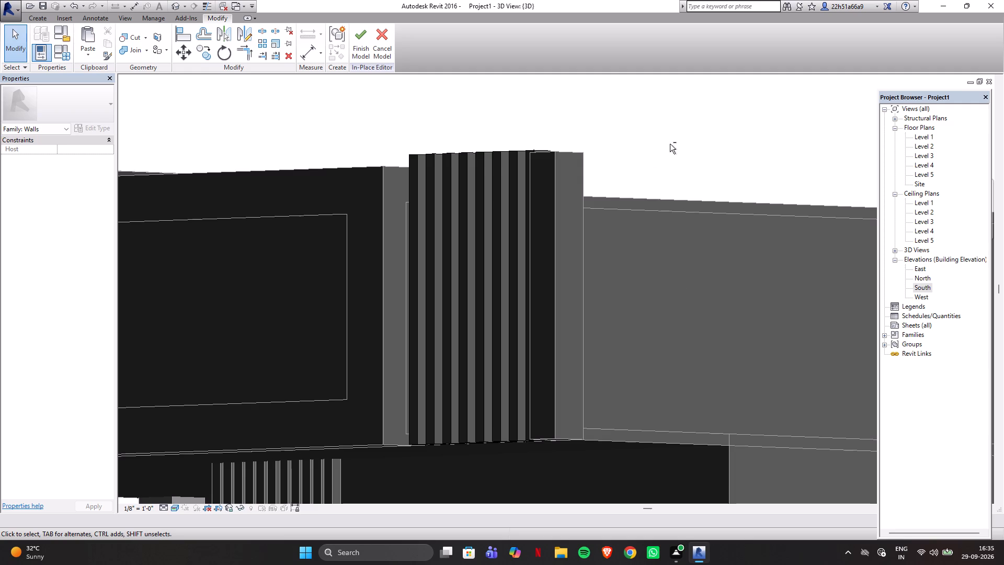
middle_click_drag(670, 144, 782, 141, "shift")
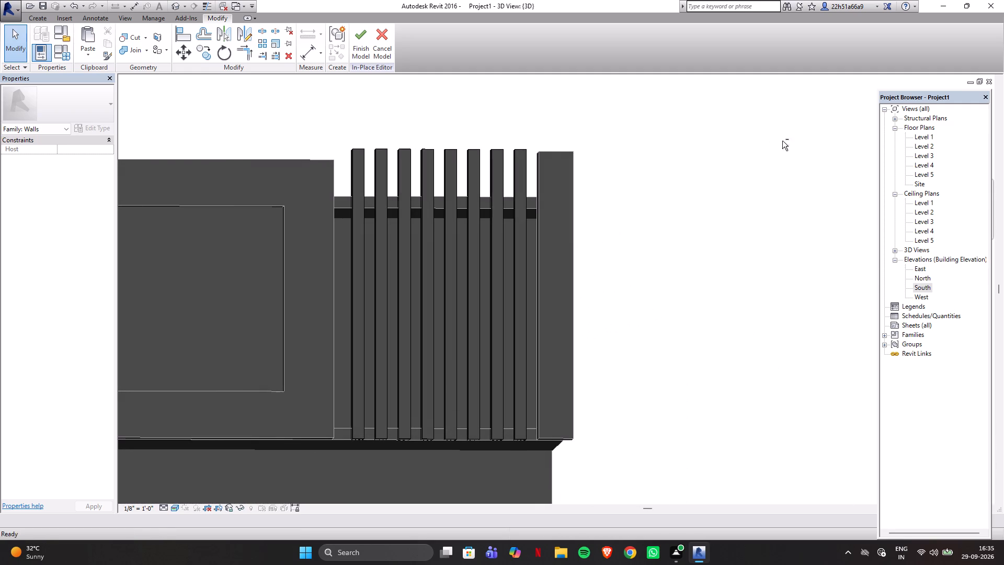
left_click(364, 38)
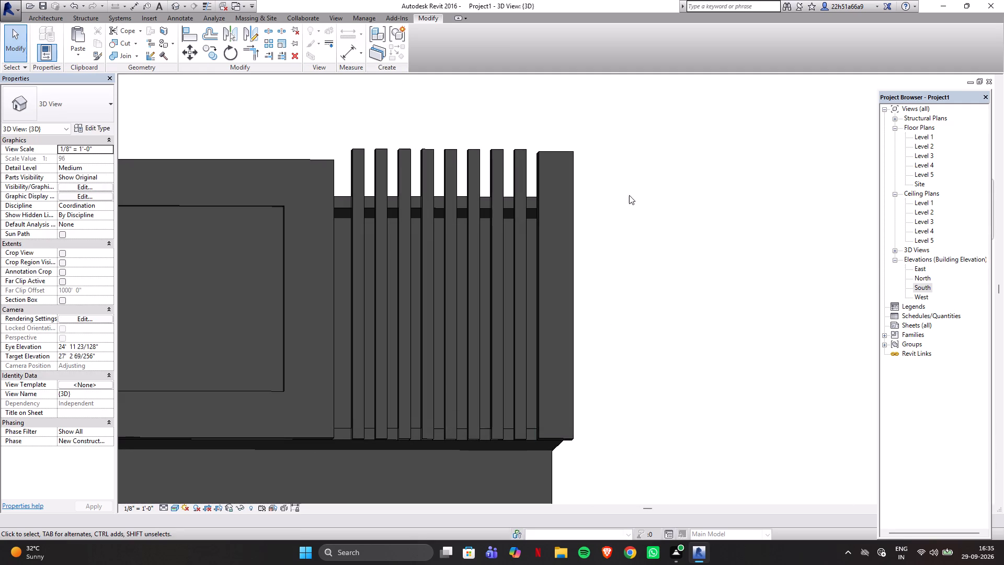
On the Level 2 plan, draw a 25'-0" Exterior Glazing curtain wall along the recessed room's north wall, starting 1'-0" from the west wall.
scroll(633, 197, "down", 3)
scroll(697, 238, "down", 4)
middle_click_drag(752, 276, 750, 321, "shift")
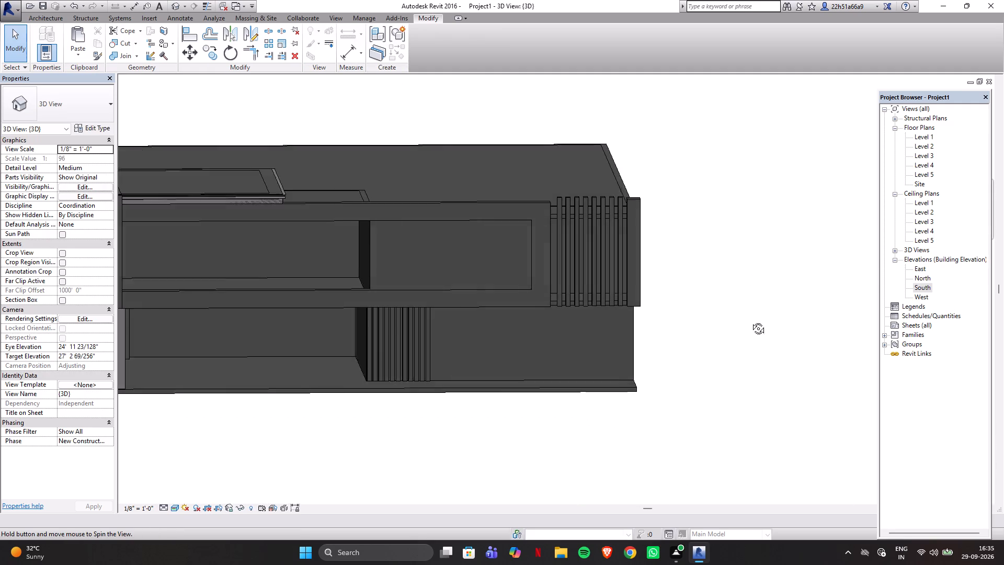
middle_click_drag(750, 321, 783, 385, "shift")
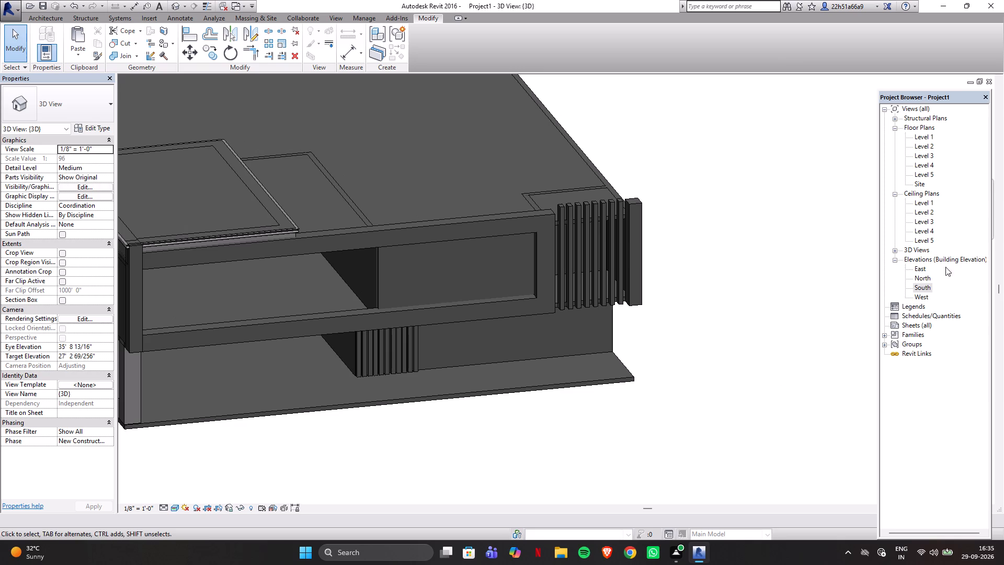
double_click(922, 147)
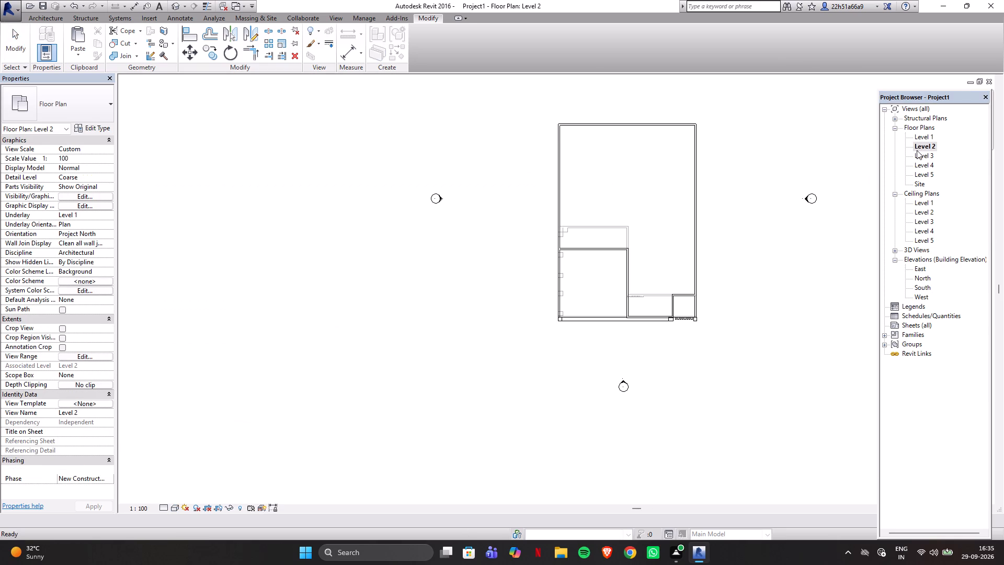
left_click(43, 21)
left_click(43, 21)
left_click(43, 30)
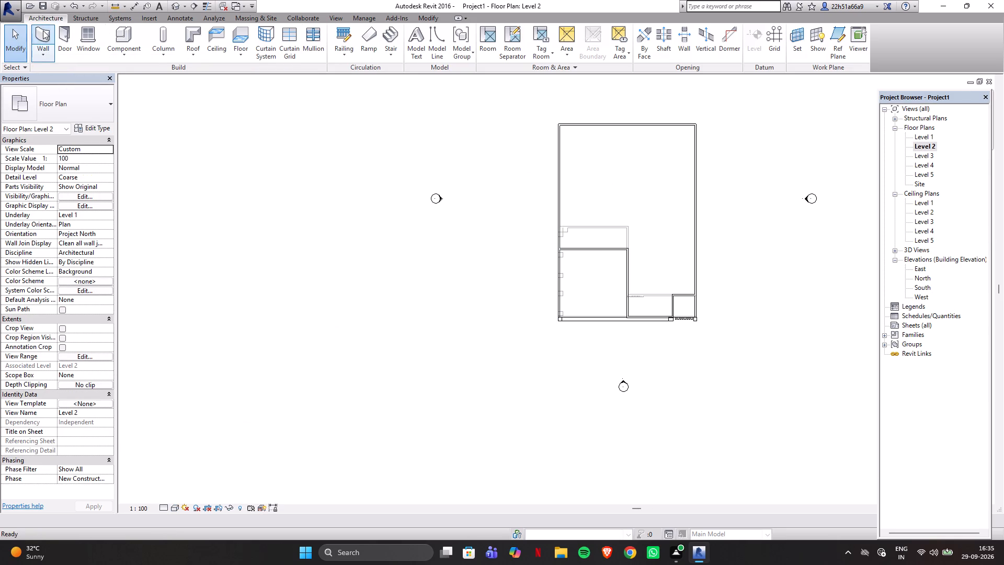
left_click(106, 107)
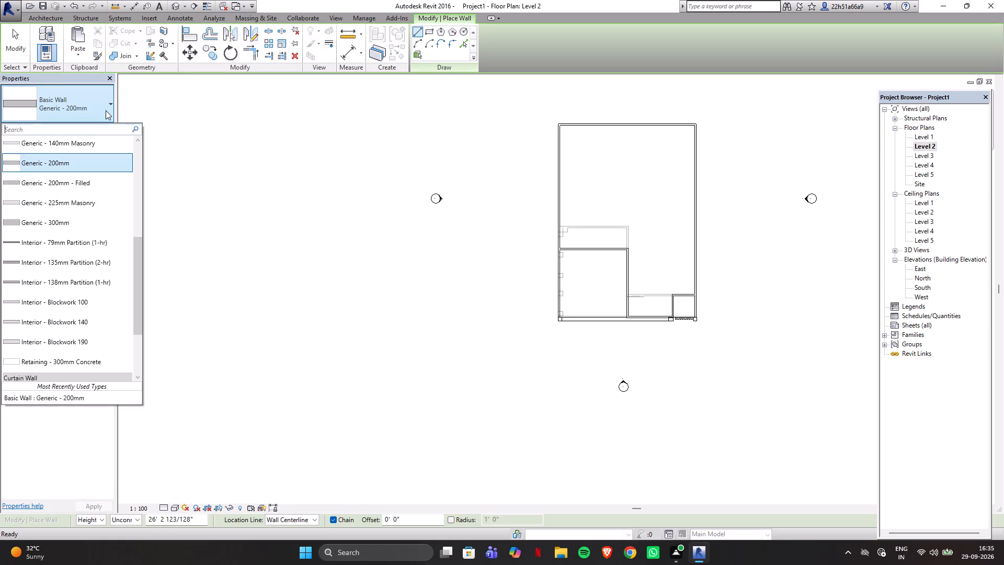
scroll(99, 235, "down", 6)
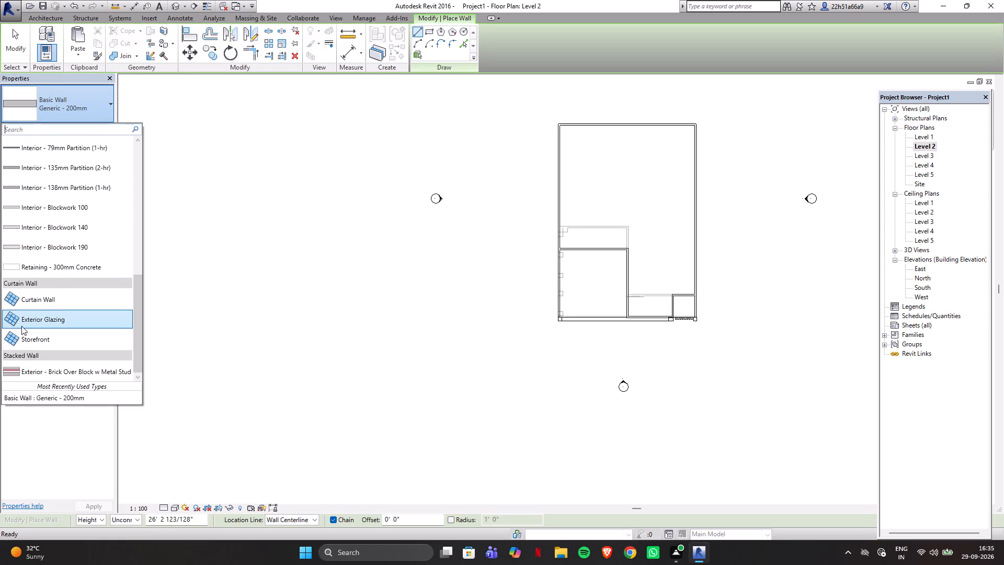
left_click(22, 325)
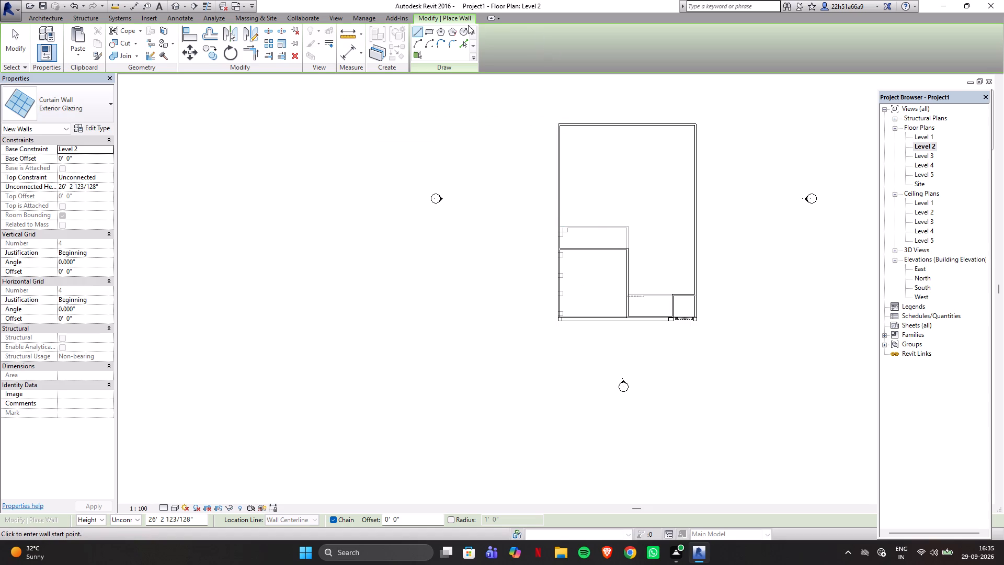
scroll(687, 271, "up", 3)
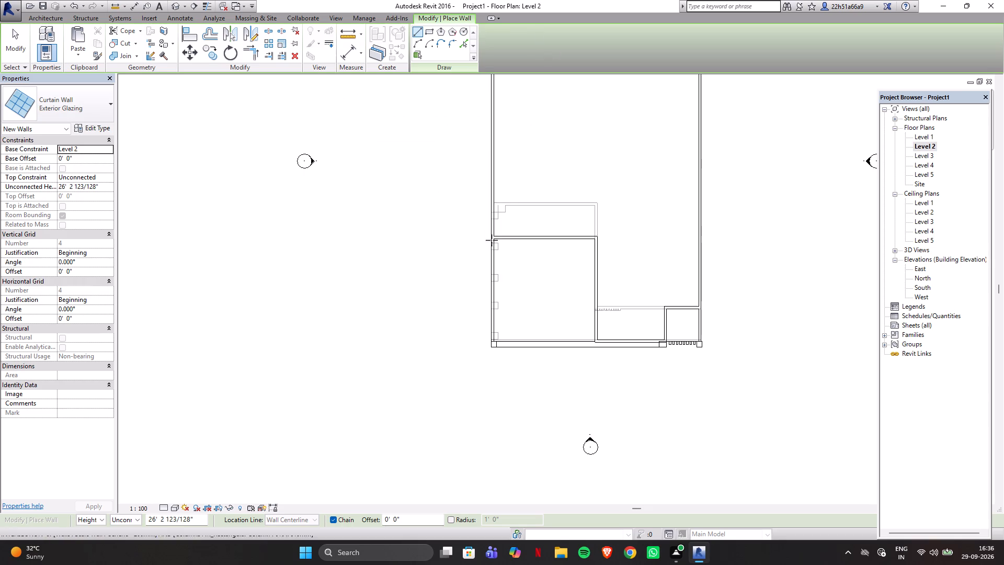
scroll(504, 235, "up", 8)
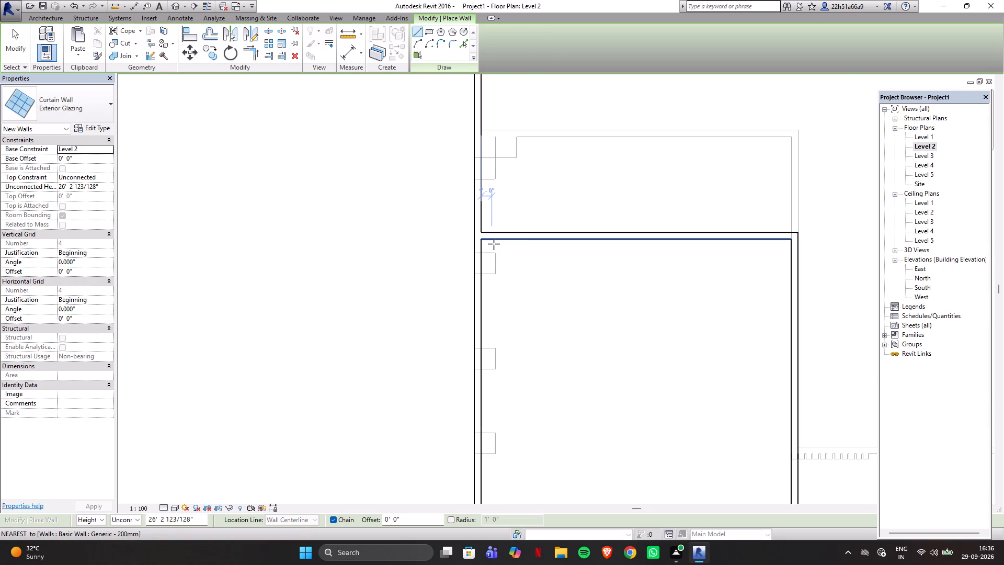
scroll(494, 239, "up", 5)
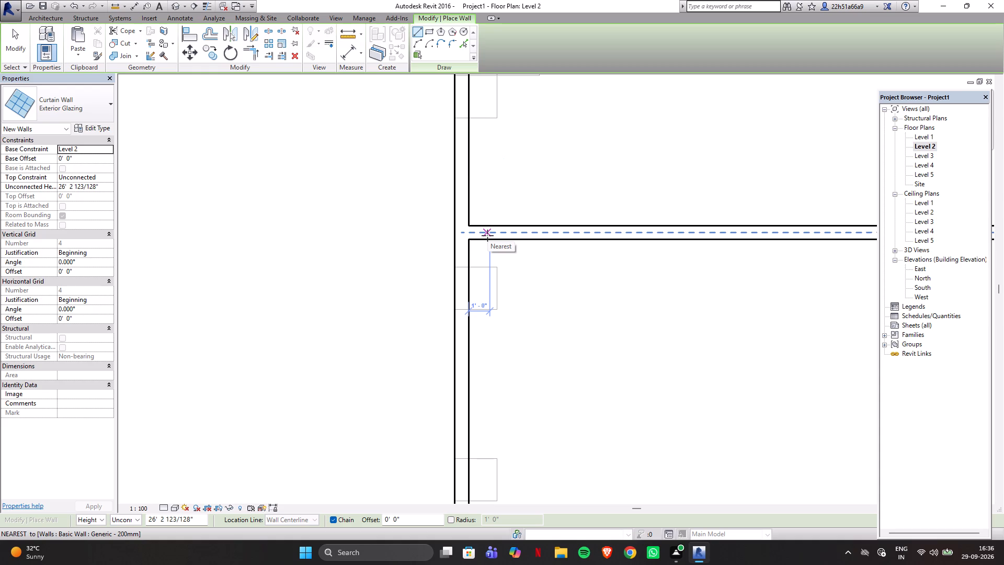
left_click(487, 235)
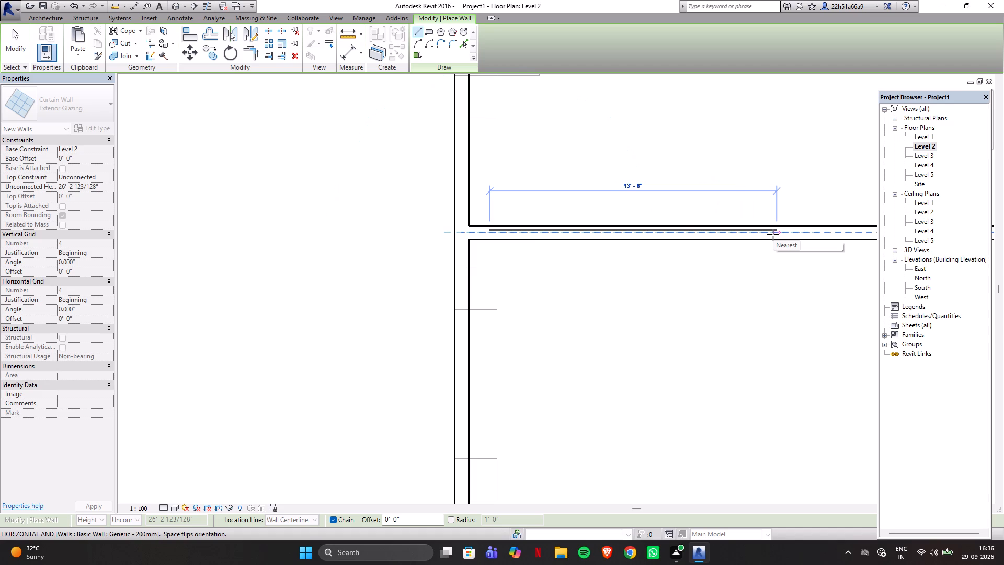
scroll(773, 234, "down", 3)
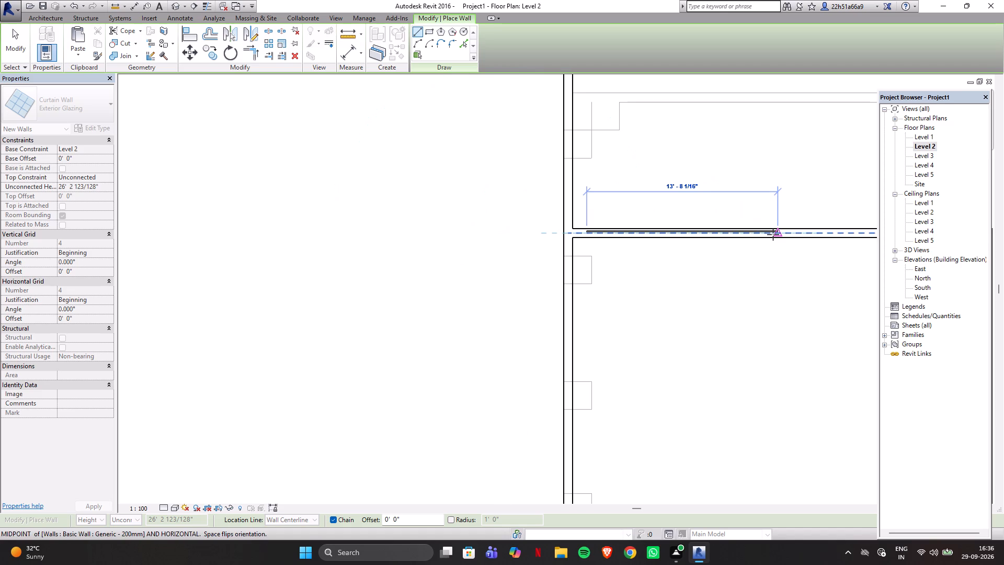
scroll(666, 258, "down", 5)
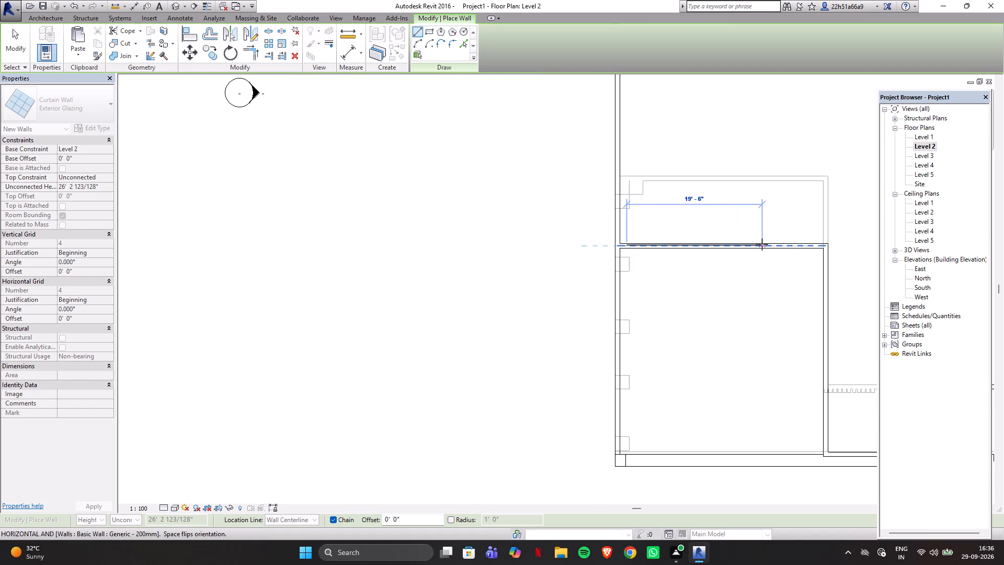
scroll(789, 247, "up", 4)
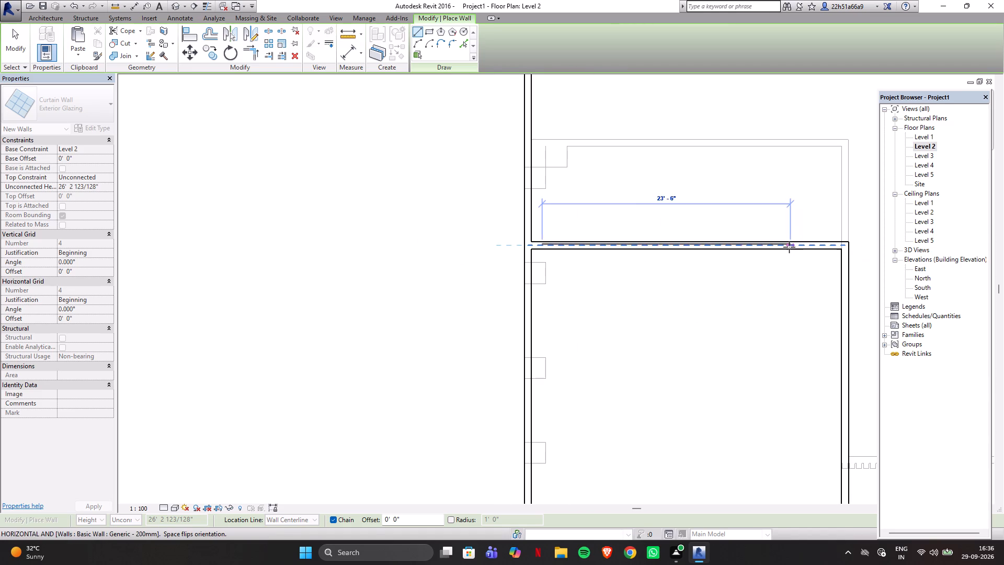
scroll(789, 247, "up", 2)
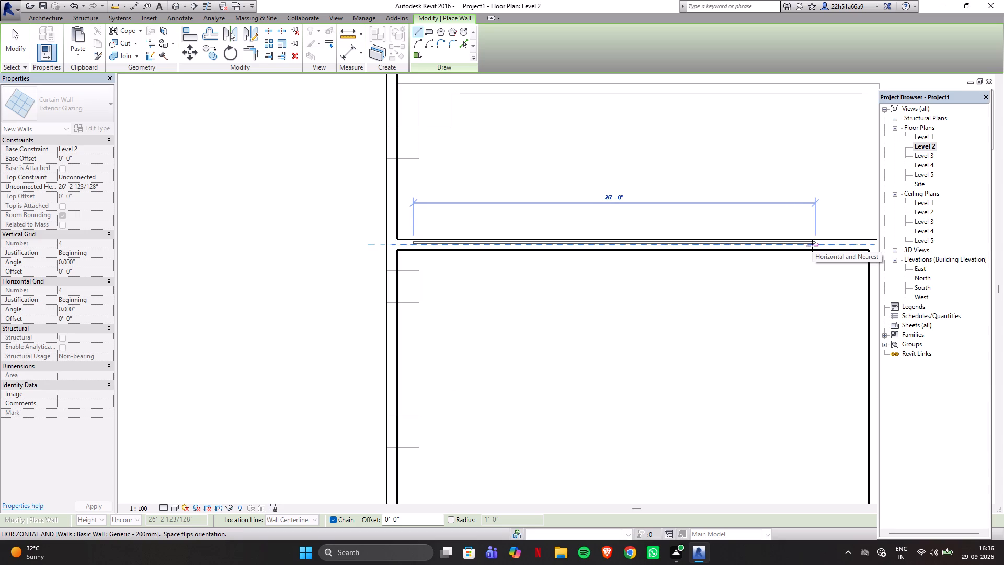
left_click(812, 246)
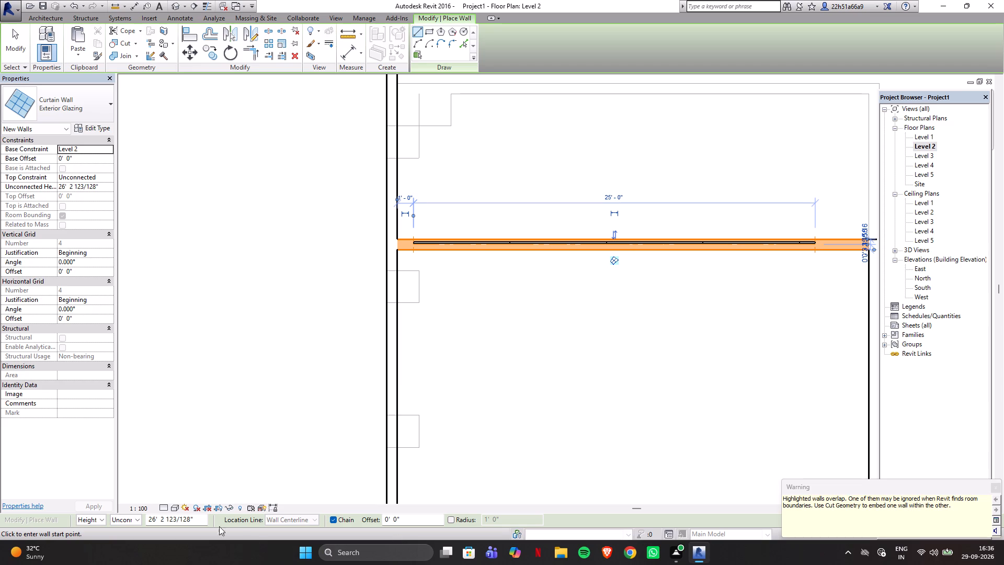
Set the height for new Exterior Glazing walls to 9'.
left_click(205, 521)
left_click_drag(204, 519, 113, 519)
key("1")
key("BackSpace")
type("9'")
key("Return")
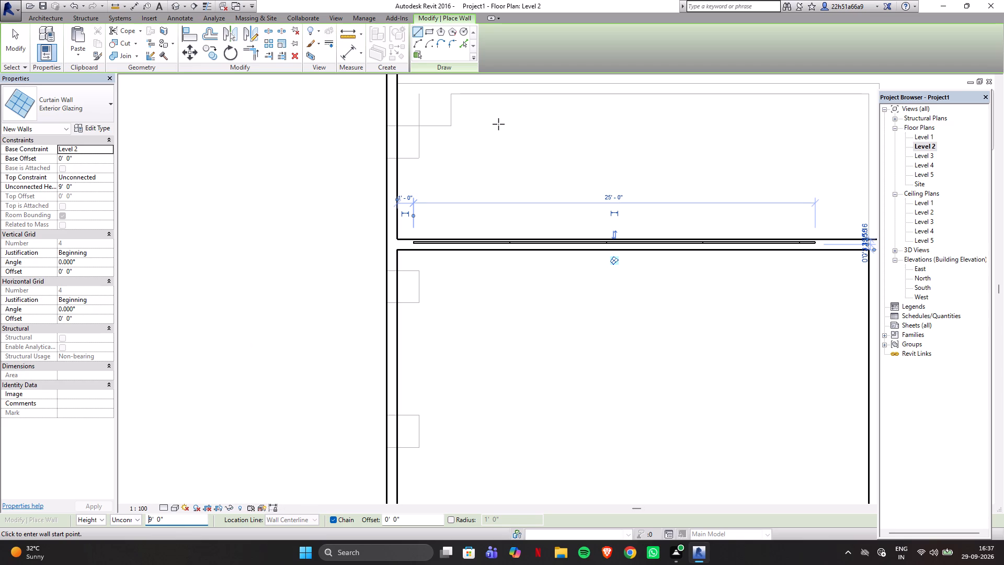
Turn on Automatically Embed in the Exterior Glazing curtain wall type.
left_click(77, 131)
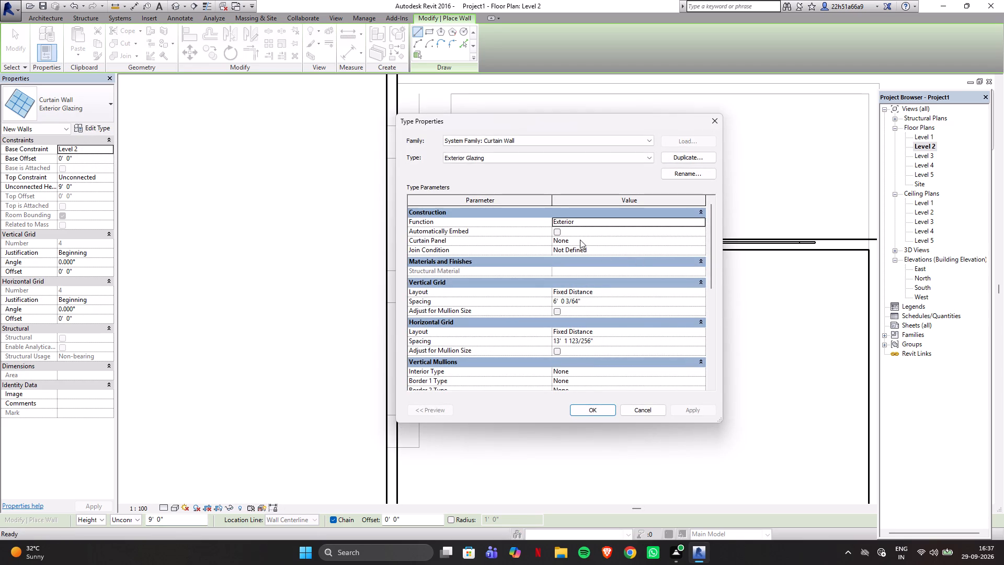
left_click(557, 233)
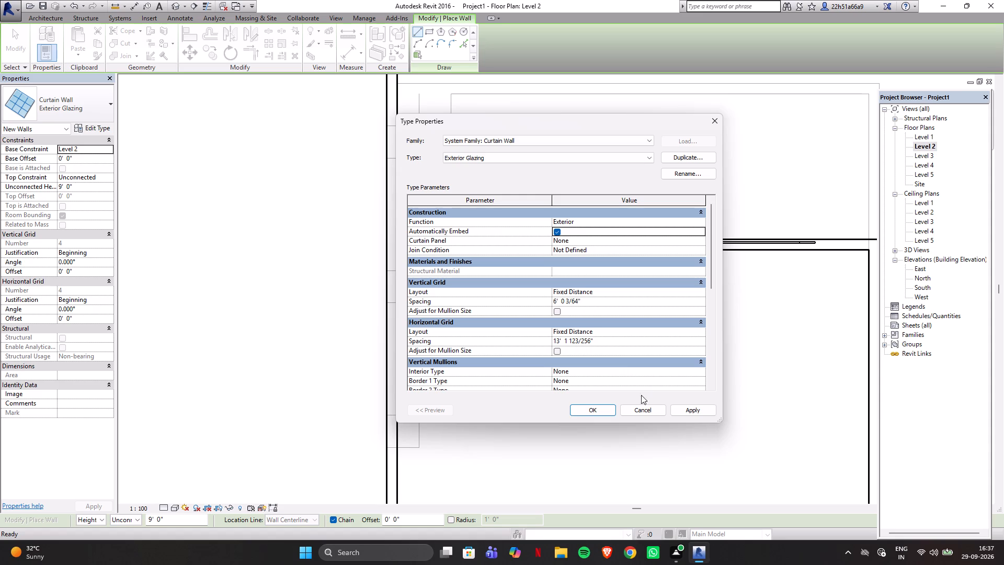
left_click(604, 408)
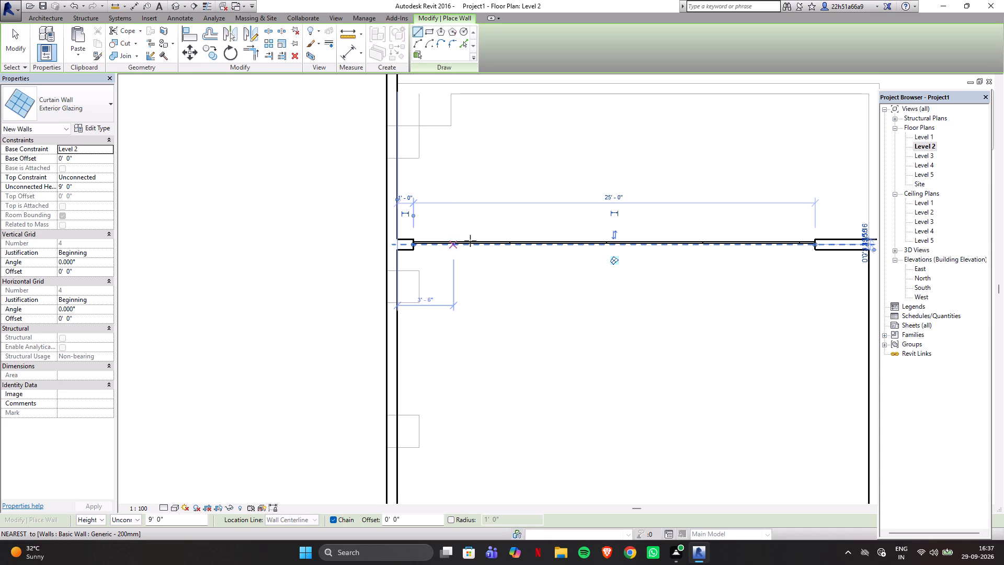
Set the unconnected height for new Exterior Glazing walls to 8'.
left_click(77, 185)
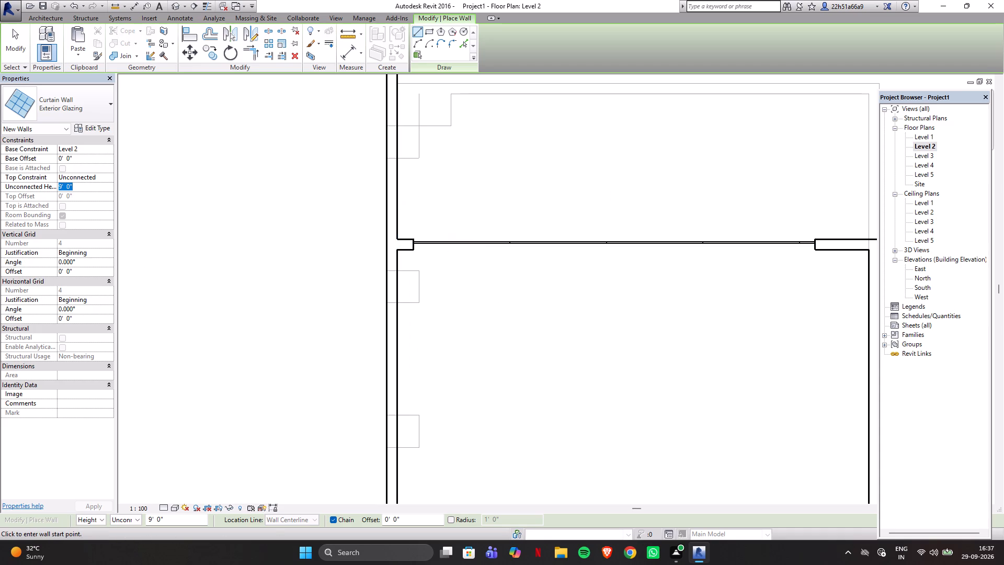
key("8")
key("apostrophe")
key("Return")
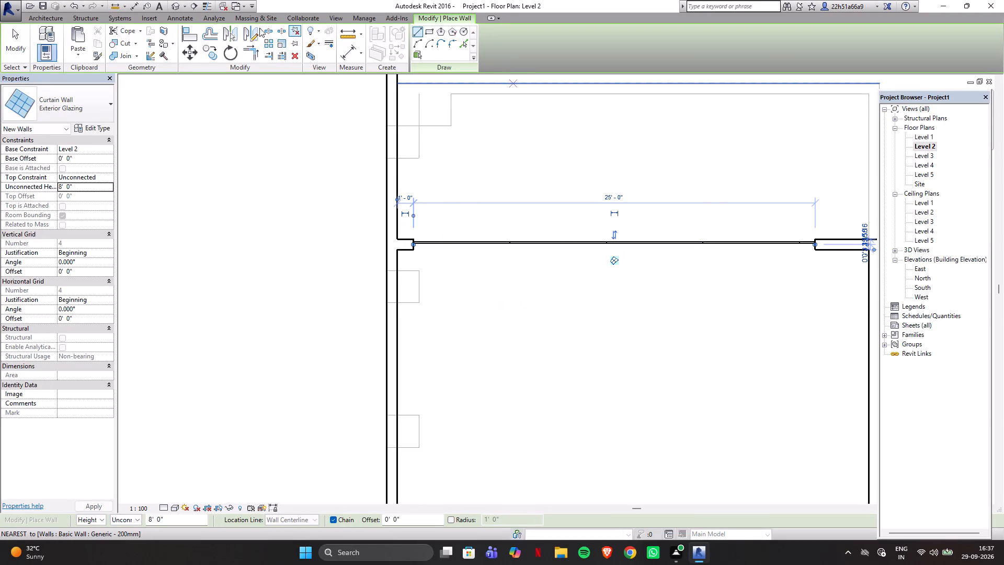
In the 3D view, set the placed Exterior Glazing curtain wall's unconnected height to 8'.
left_click(173, 7)
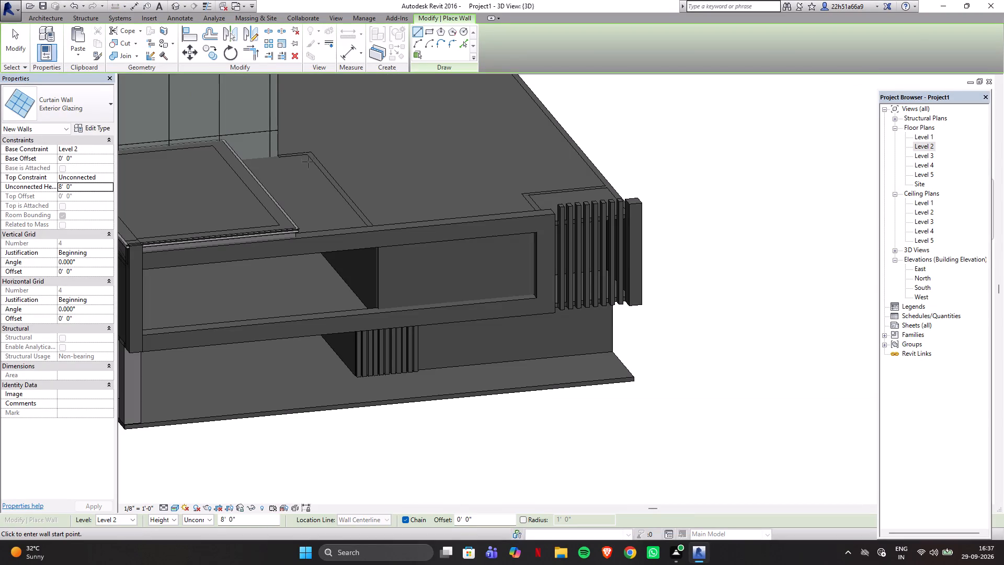
scroll(479, 216, "down", 3)
scroll(438, 206, "down", 1)
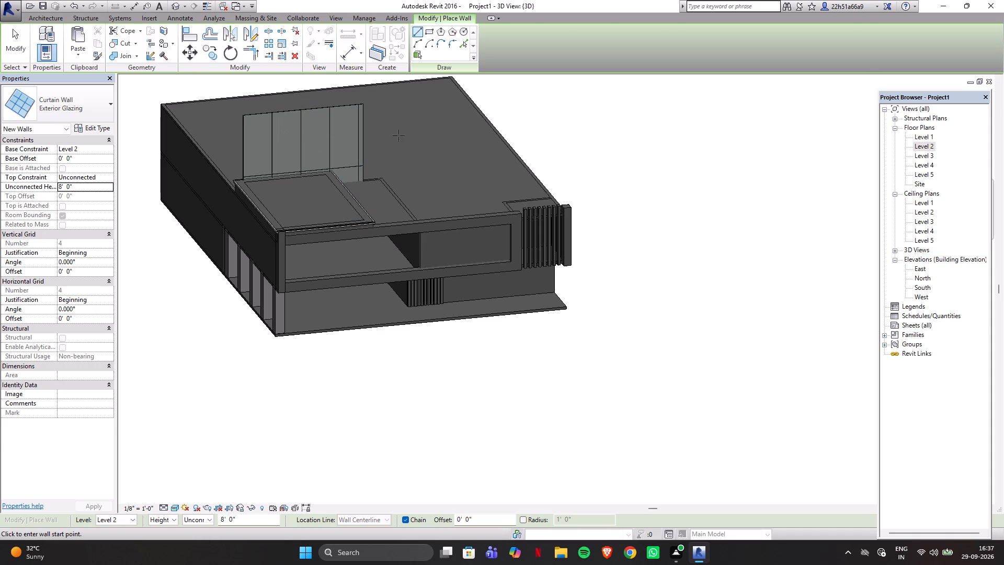
key("Escape")
left_click(337, 111)
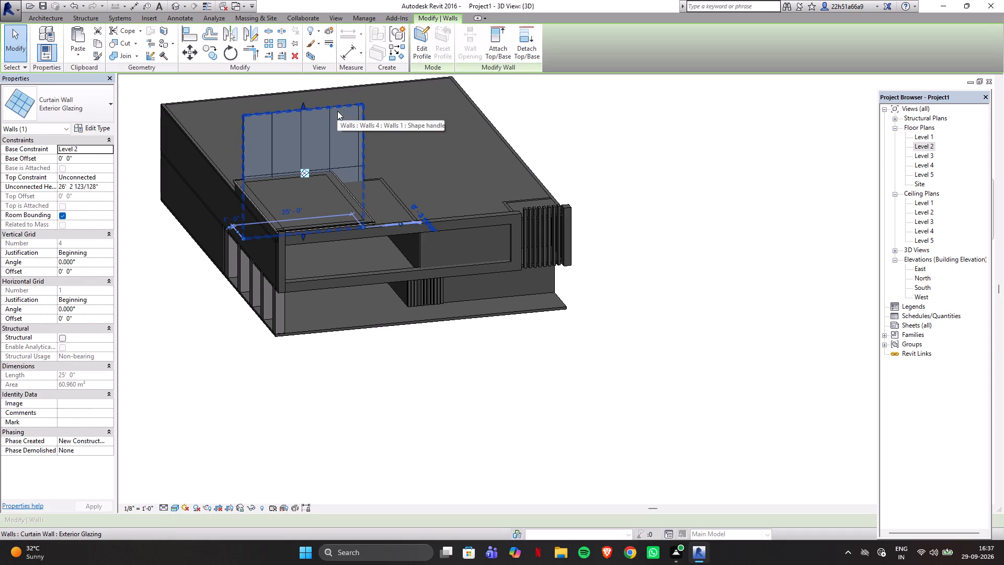
left_click(81, 183)
left_click_drag(102, 184, 65, 184)
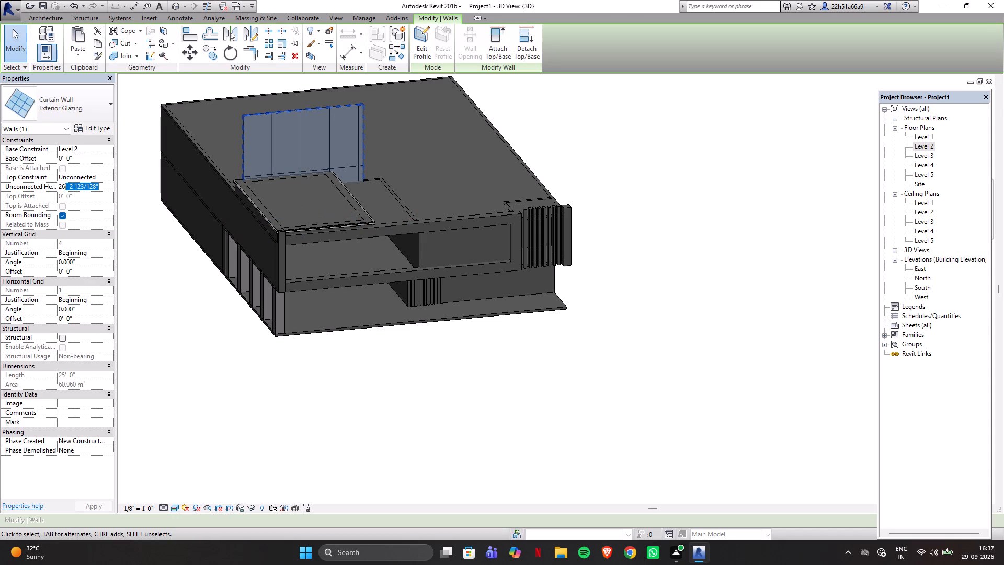
left_click_drag(65, 184, 43, 185)
type("8'")
key("Return")
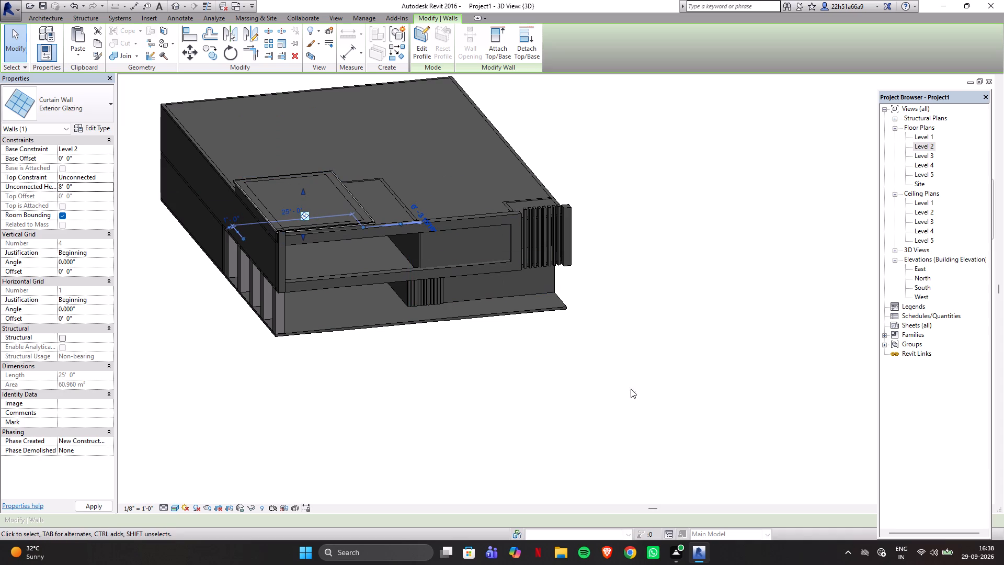
Set the base offset of the Level 2 curtain wall behind the south frame to 6".
middle_click_drag(525, 394, 479, 297, "shift")
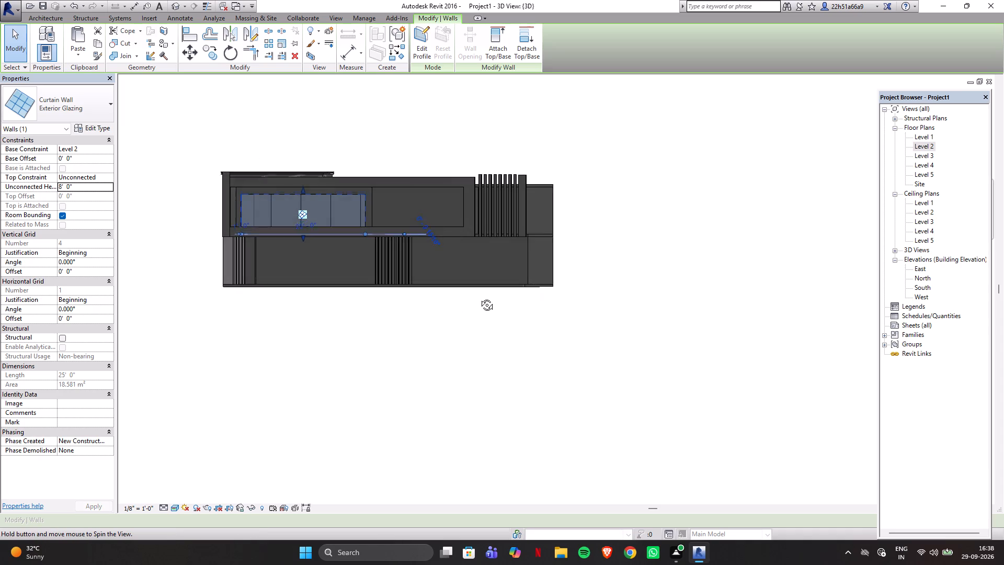
middle_click_drag(479, 297, 488, 330, "shift")
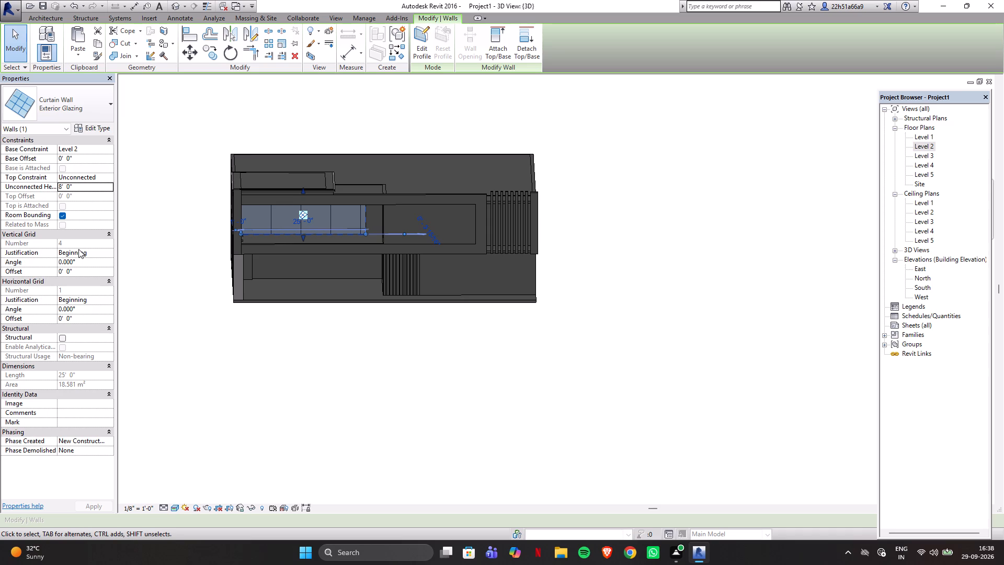
left_click(78, 155)
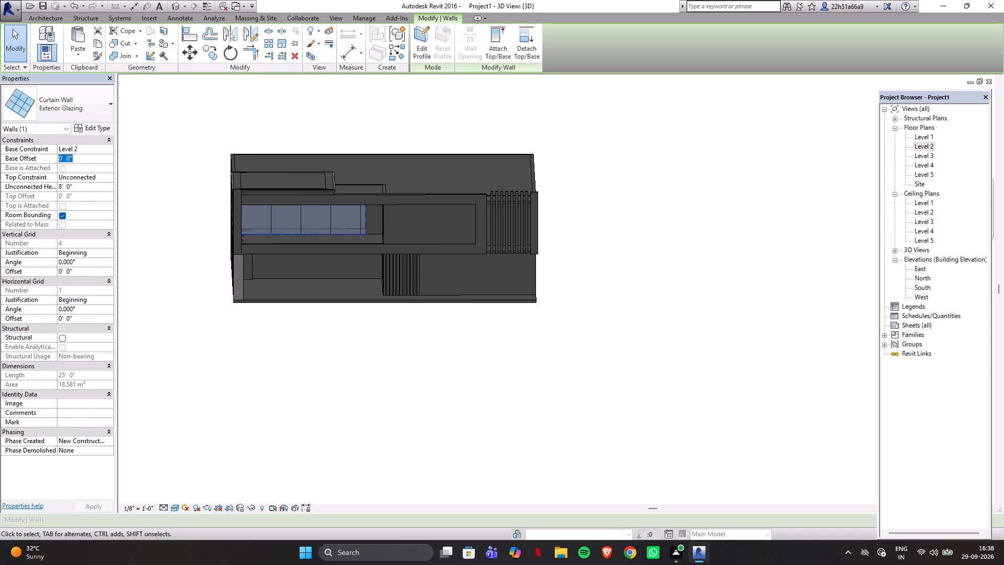
key("6")
key("shift+quotedbl")
key("Return")
scroll(356, 224, "up", 3)
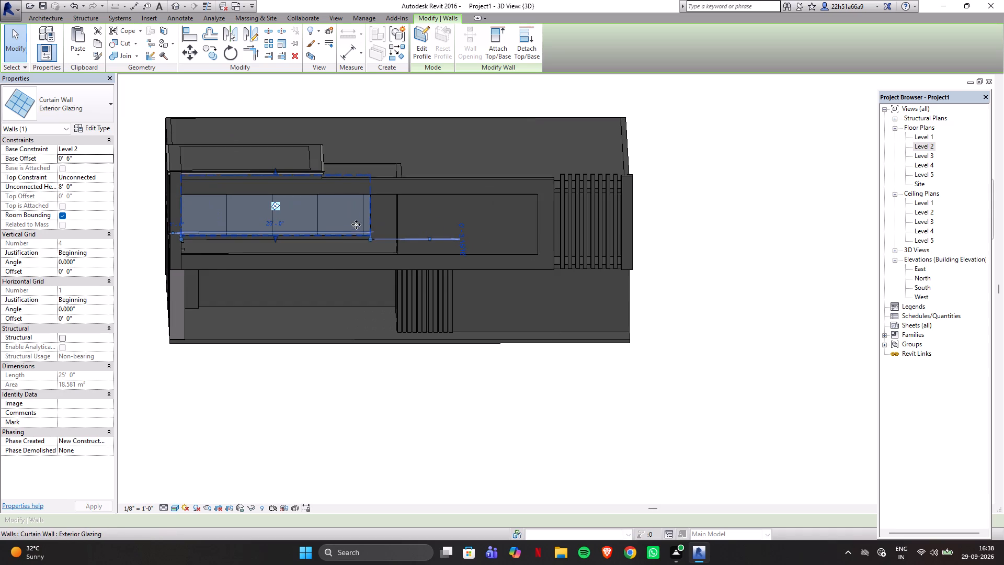
Examine how the Level 2 Exterior Glazing curtain wall sits behind the south frame opening.
scroll(197, 204, "up", 4)
scroll(414, 213, "up", 1)
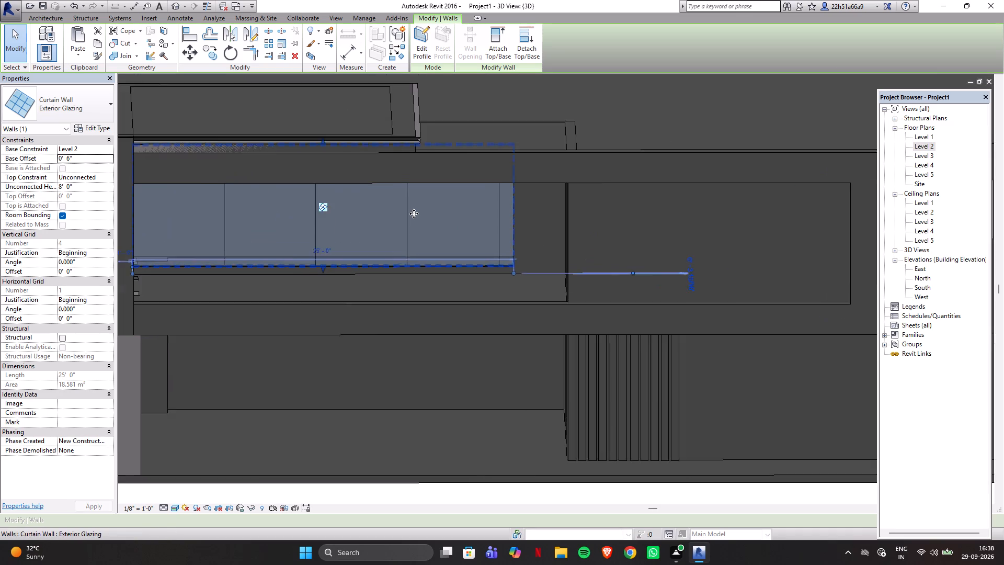
scroll(414, 213, "up", 1)
scroll(494, 201, "down", 3)
scroll(549, 224, "down", 3)
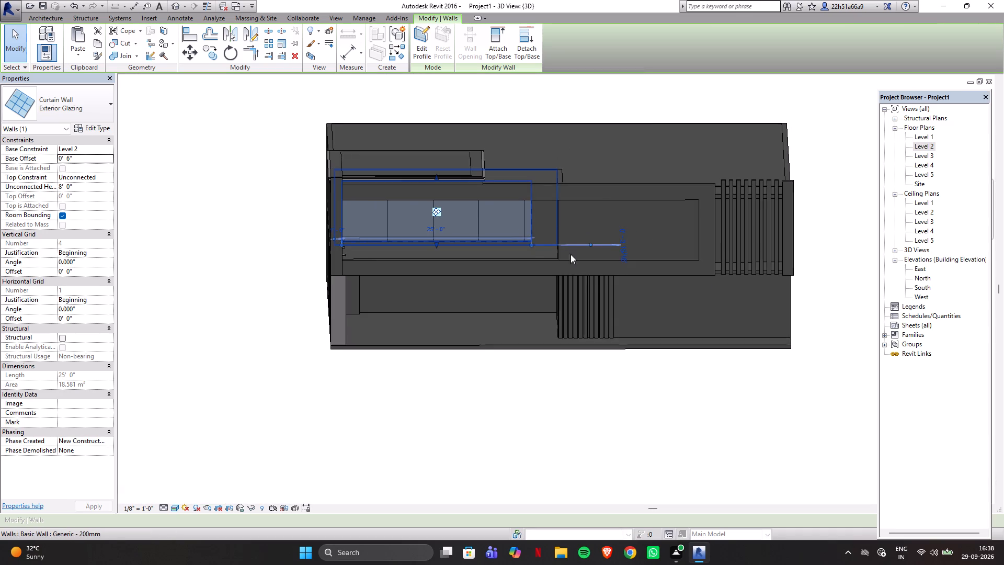
scroll(590, 277, "up", 3)
scroll(386, 165, "down", 1)
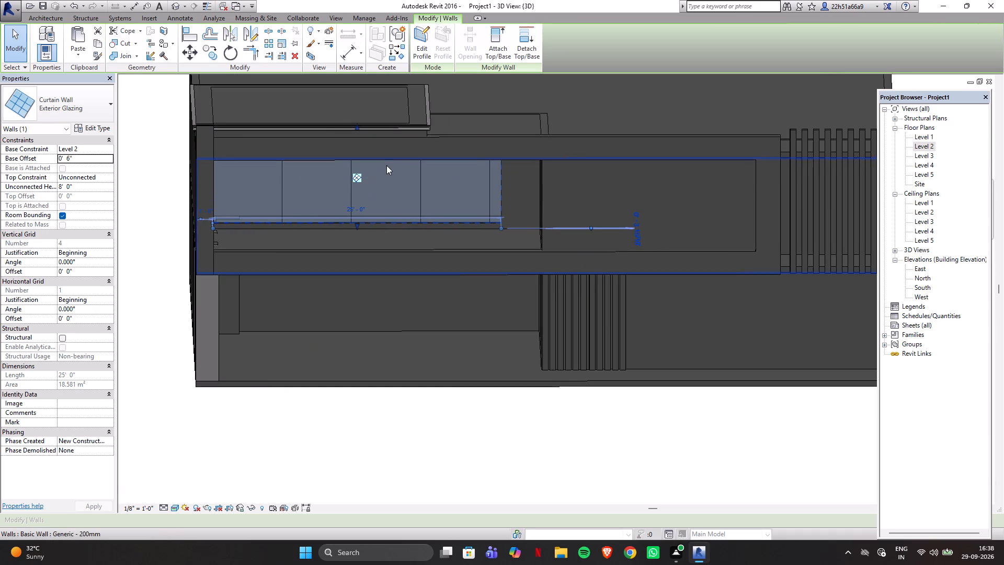
scroll(386, 165, "down", 2)
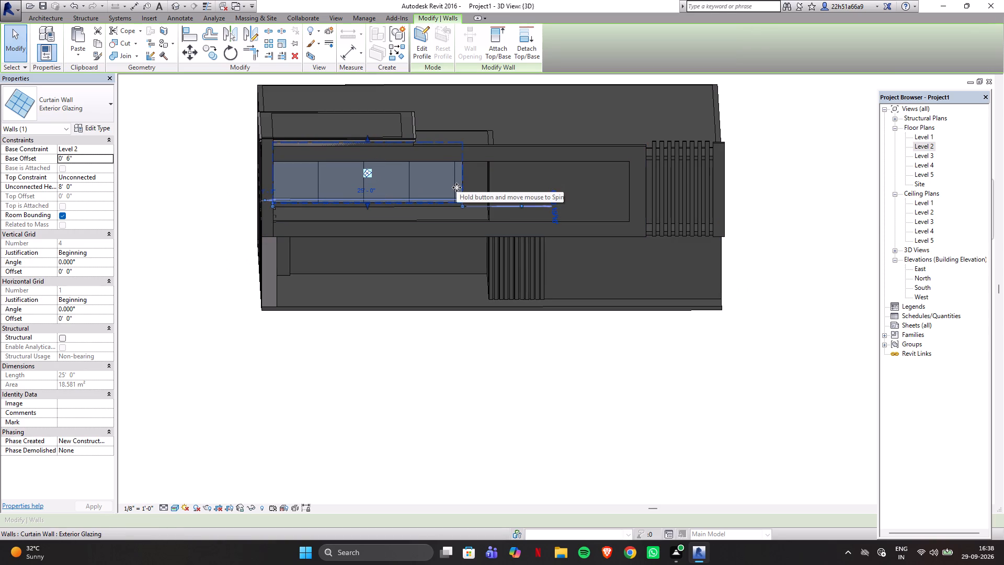
middle_click_drag(455, 184, 469, 164, "shift")
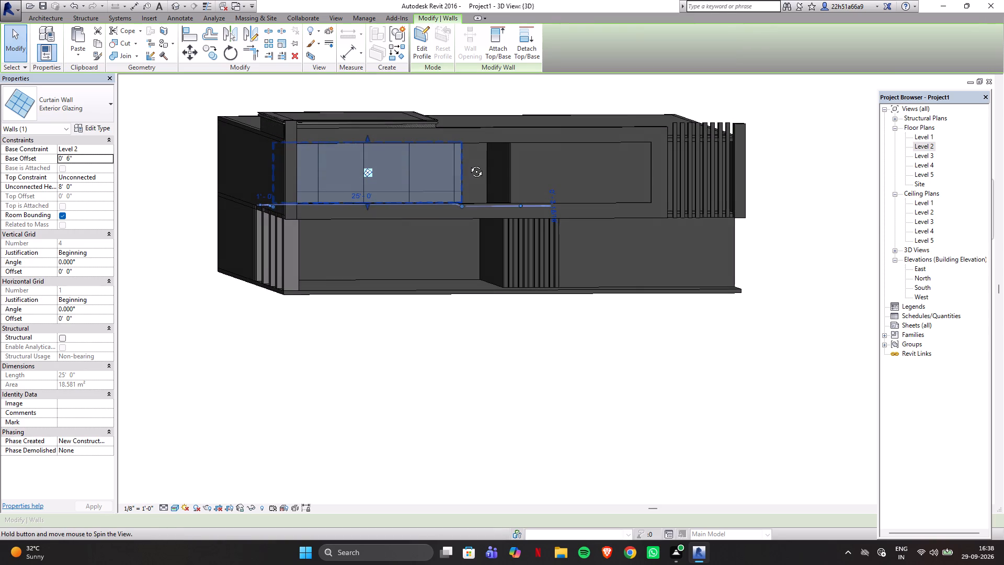
middle_click_drag(469, 164, 492, 168, "shift")
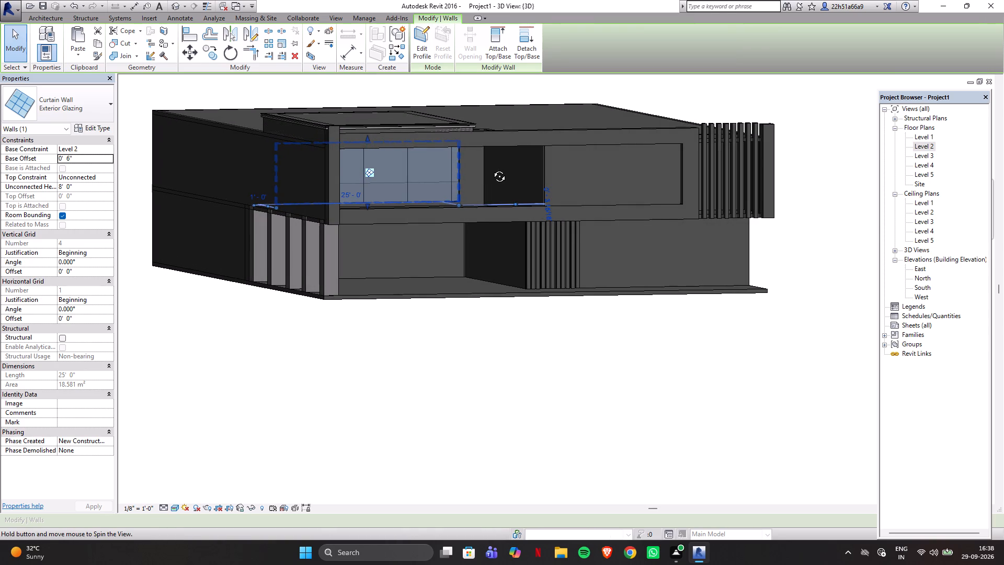
middle_click_drag(492, 168, 474, 172, "shift")
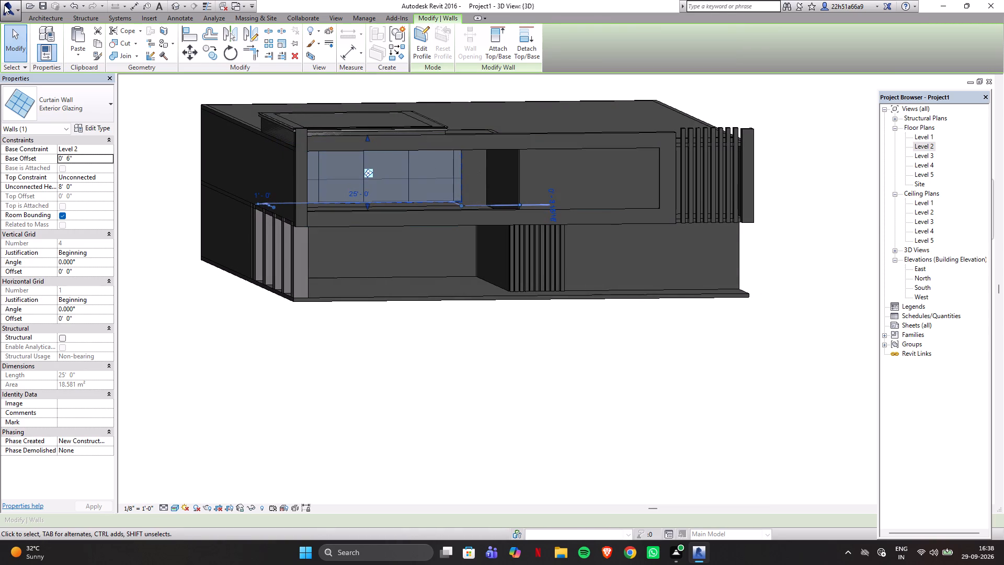
Place Rectangular Mullion 50 x 150mm on all grid lines of the Level 2 curtain wall behind the south frame.
left_click(36, 16)
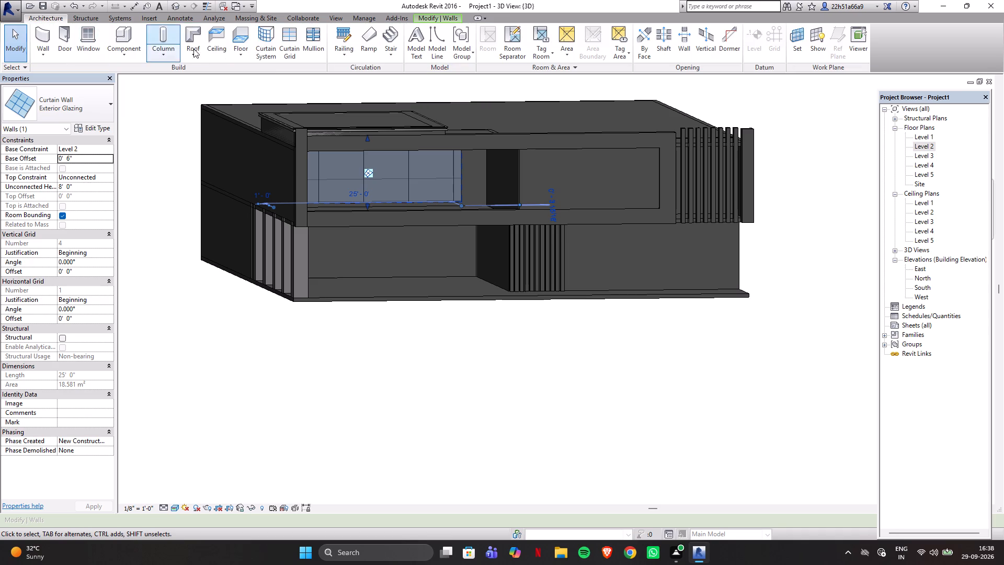
left_click(313, 44)
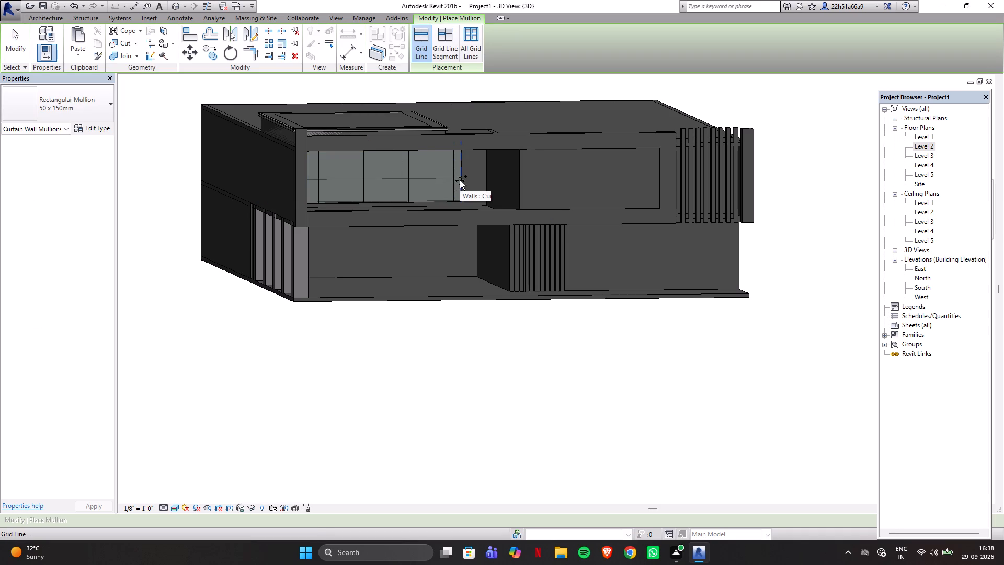
left_click(469, 50)
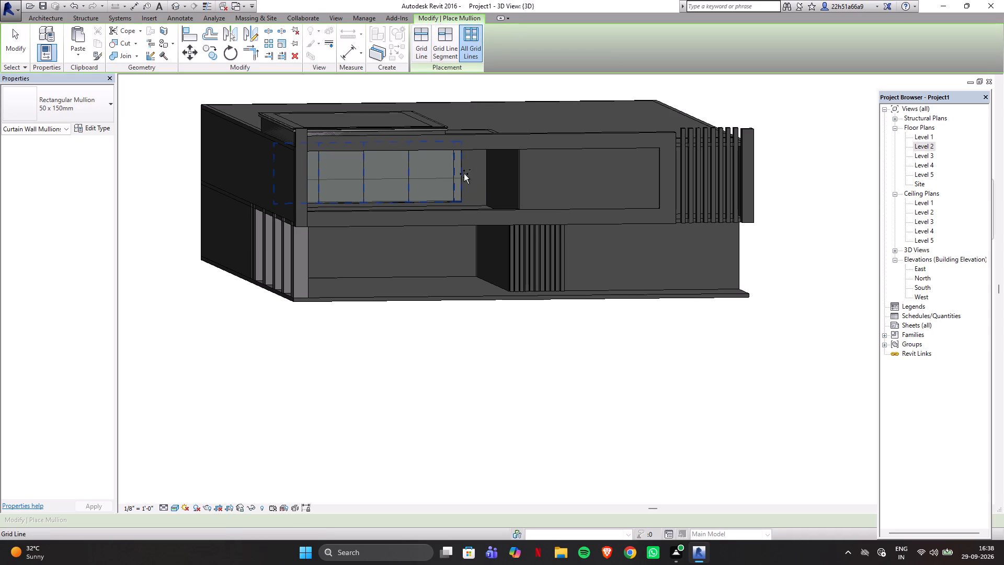
left_click(462, 174)
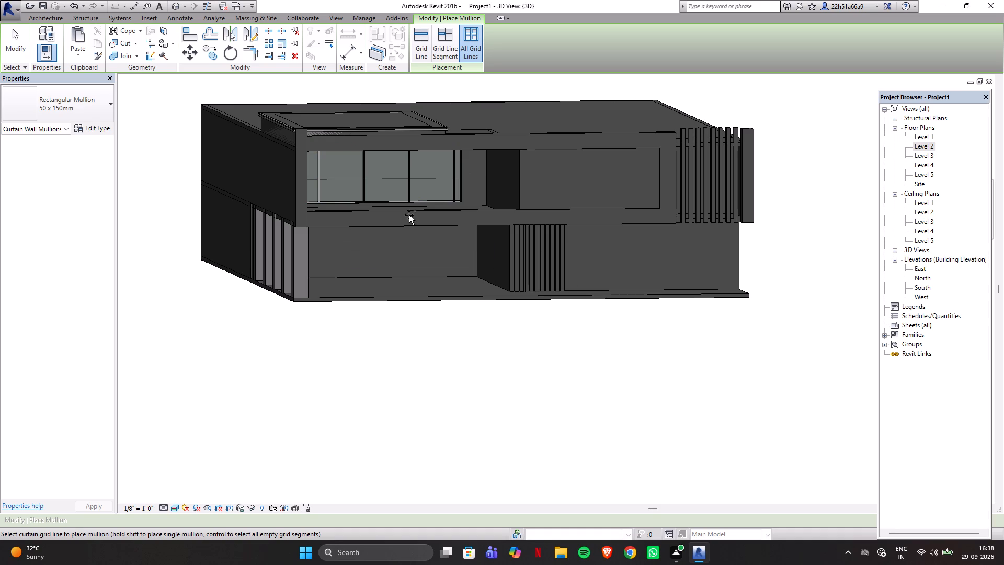
On the Level 2 plan, draw an 8' Exterior Glazing curtain wall within the short wall behind the vertical strips, starting 1' from the side wall.
middle_click_drag(409, 211, 421, 282, "shift")
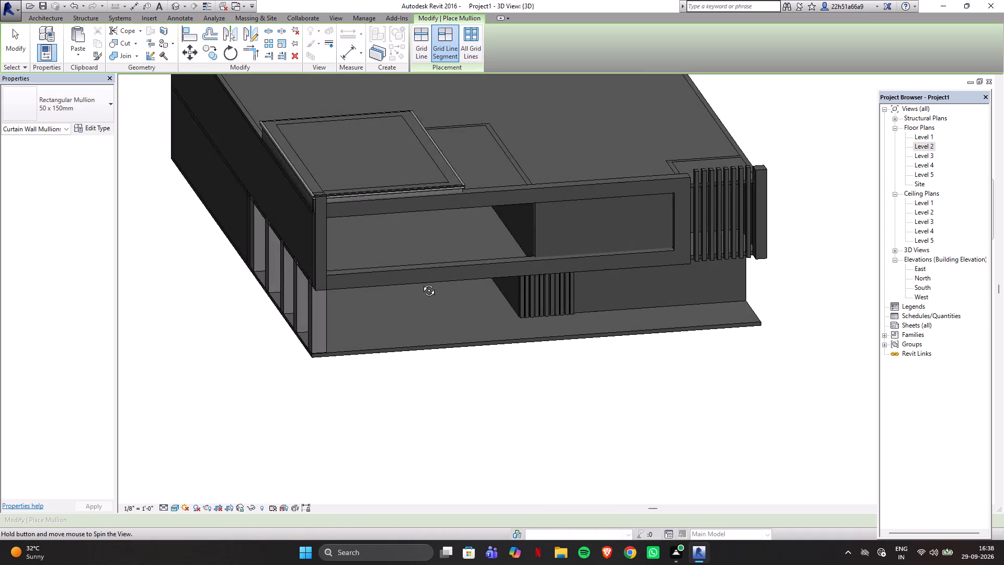
middle_click_drag(421, 282, 446, 216, "shift")
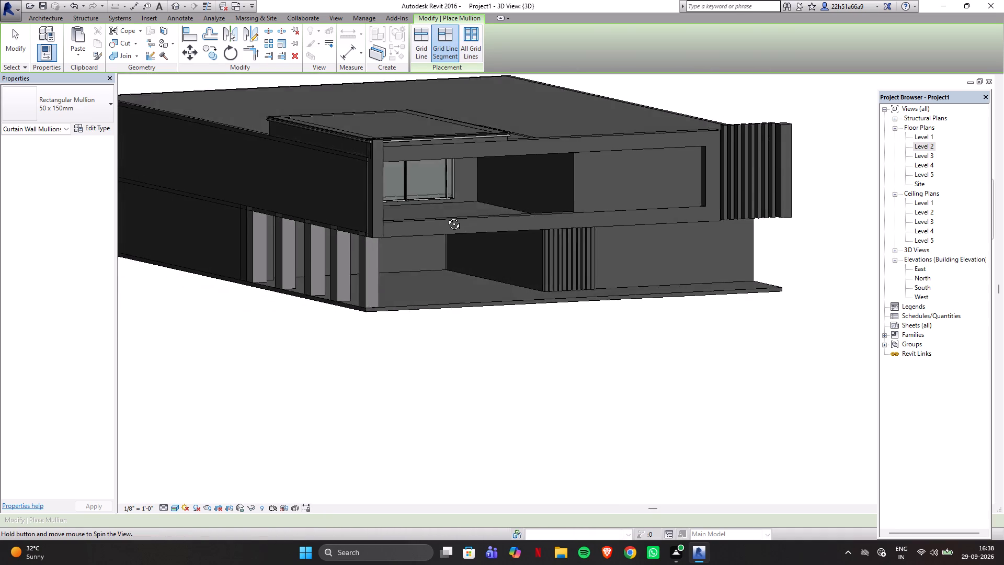
middle_click_drag(446, 216, 351, 217, "shift")
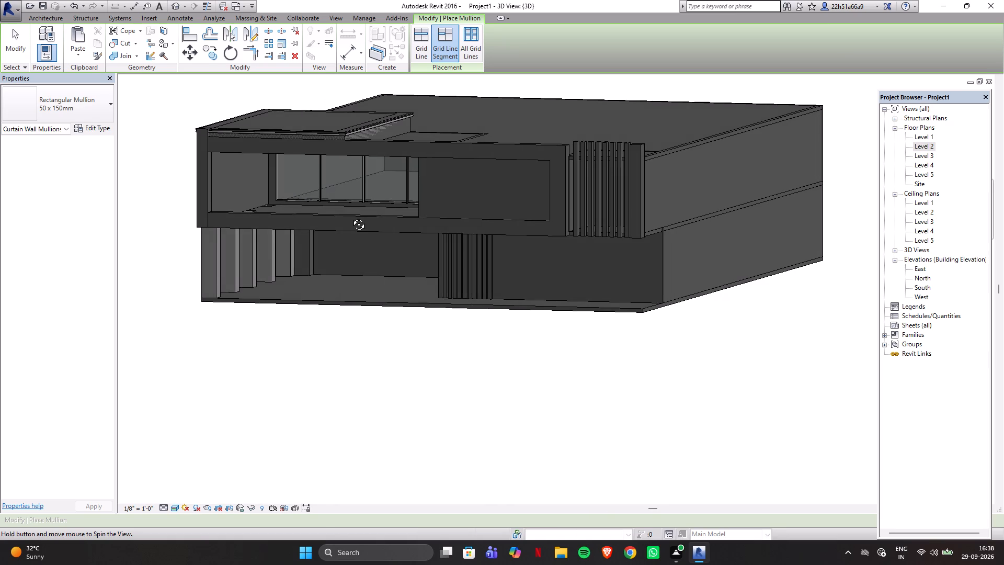
middle_click_drag(351, 217, 397, 189, "shift")
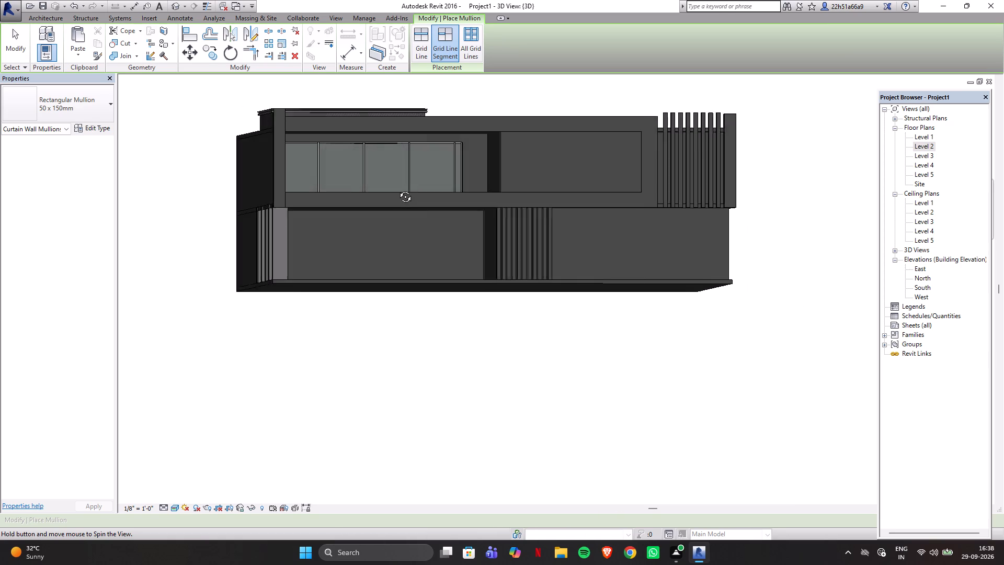
middle_click_drag(397, 189, 399, 218, "shift")
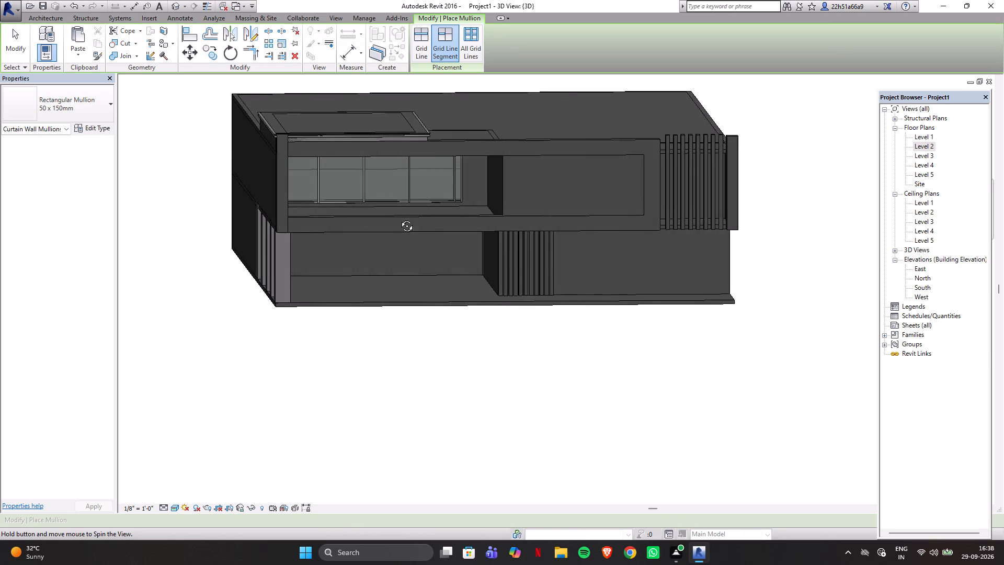
middle_click_drag(399, 218, 380, 224, "shift")
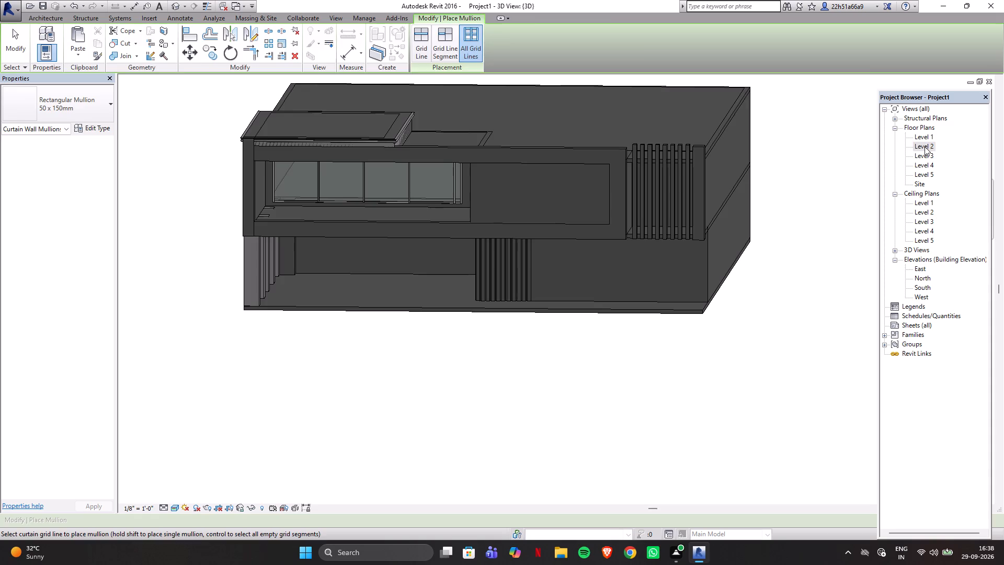
double_click(925, 146)
scroll(292, 236, "down", 4)
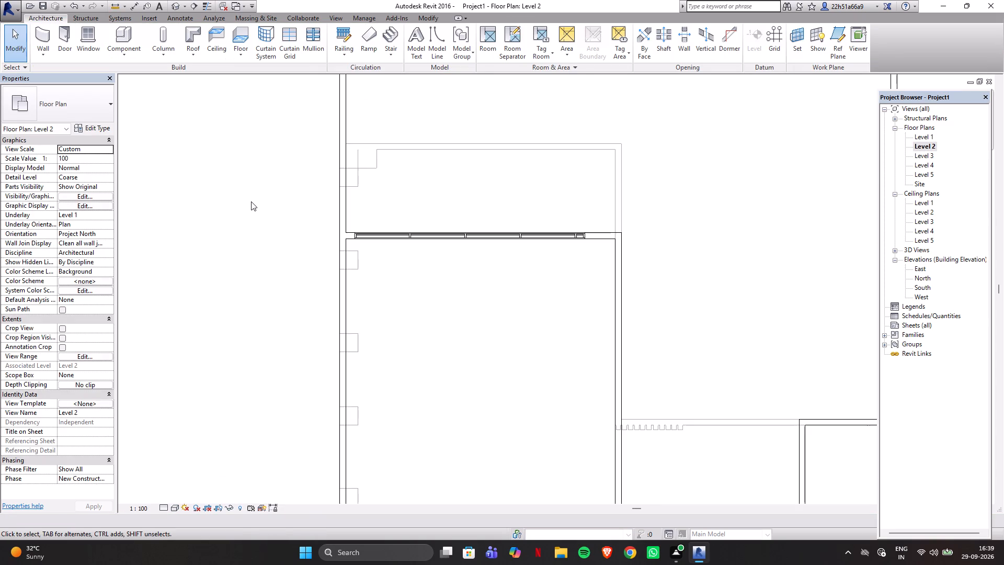
scroll(251, 201, "down", 4)
scroll(646, 332, "up", 2)
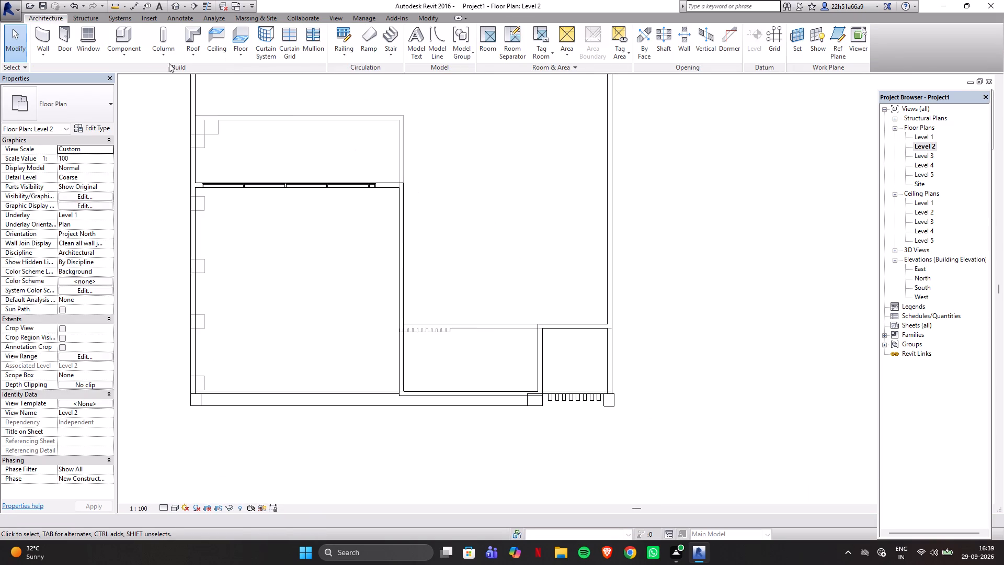
left_click(39, 36)
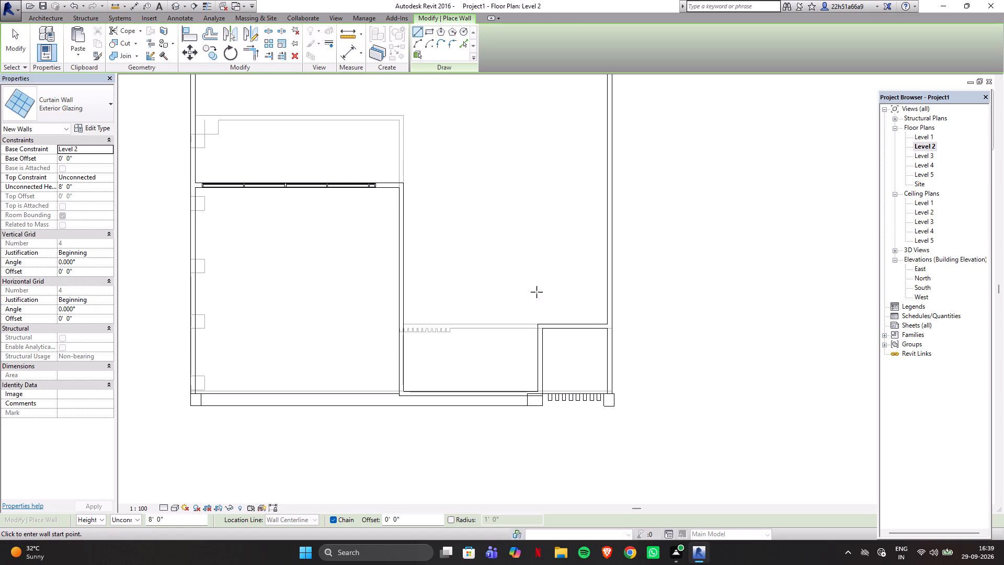
scroll(549, 327, "up", 4)
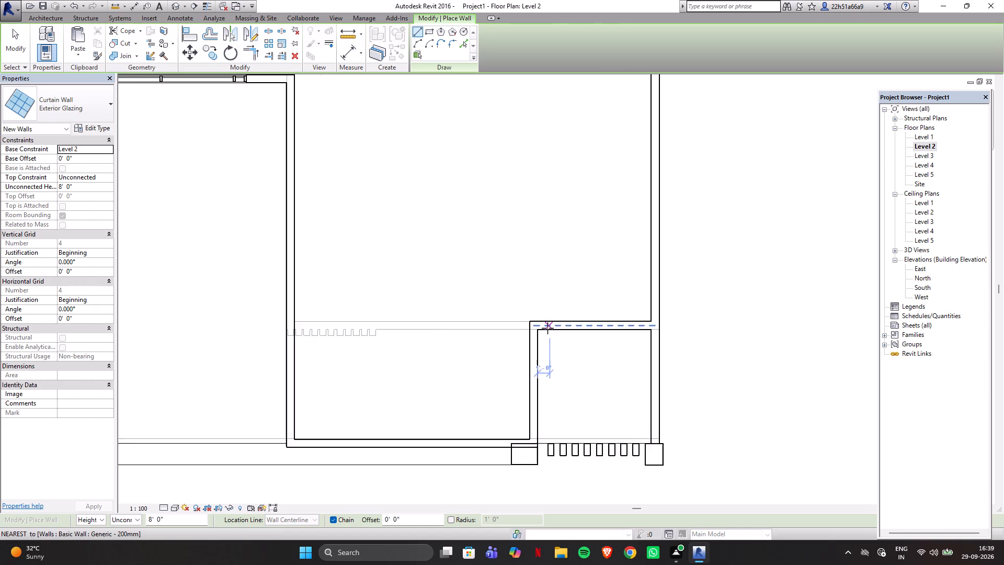
scroll(547, 328, "up", 3)
left_click(547, 323)
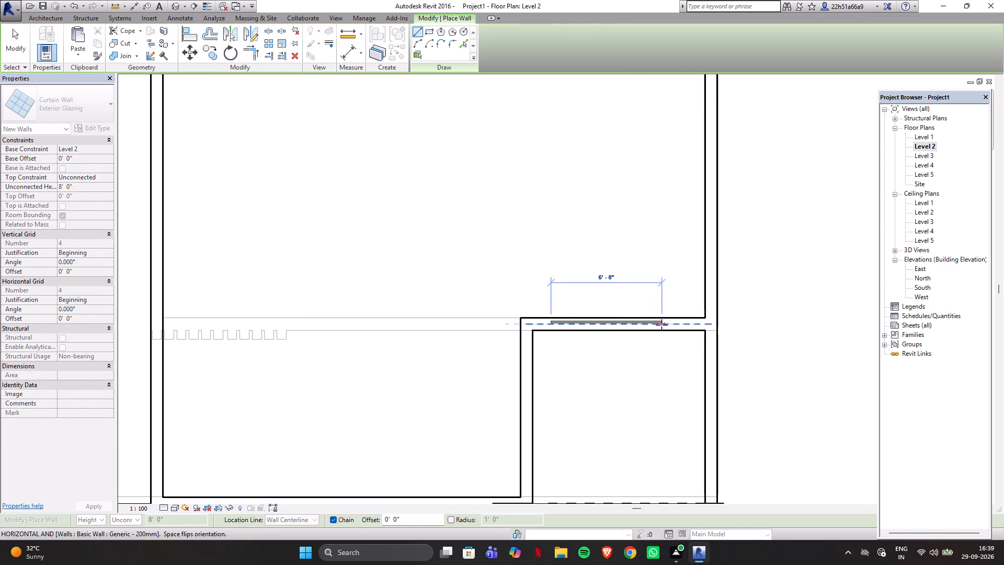
left_click(694, 326)
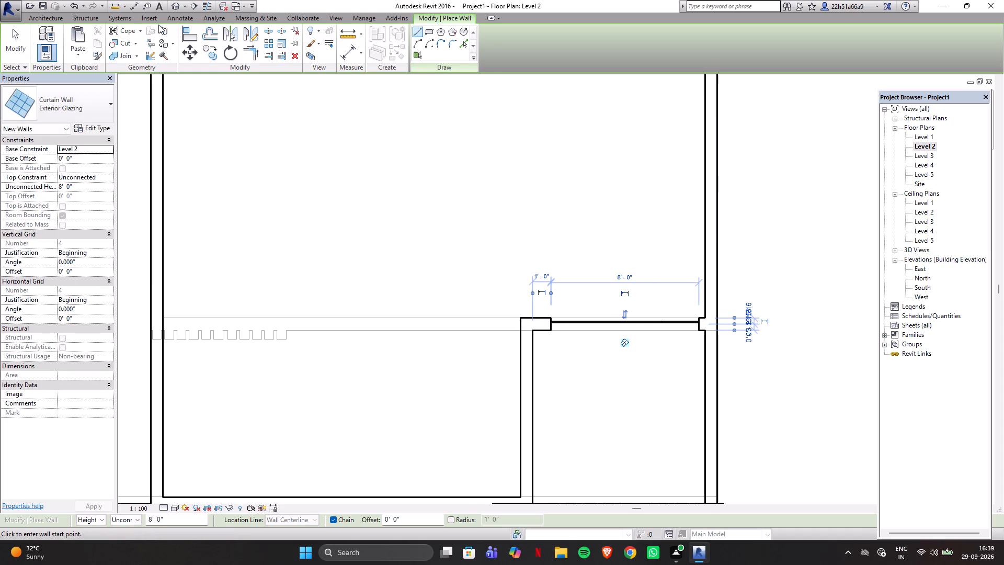
Set the base offset of the 8' curtain wall behind the vertical strips to 6" in the Level 2 plan.
left_click(175, 5)
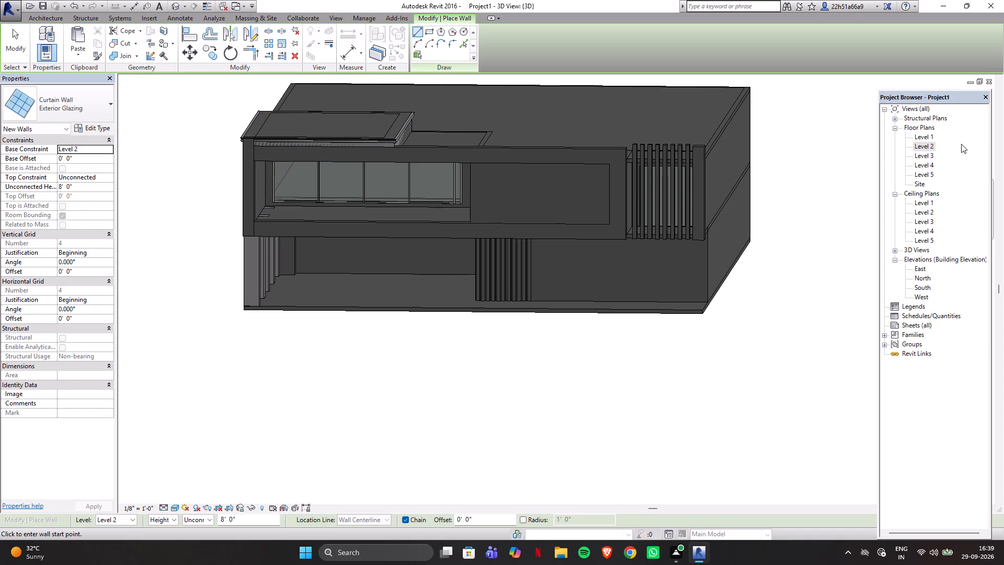
double_click(929, 148)
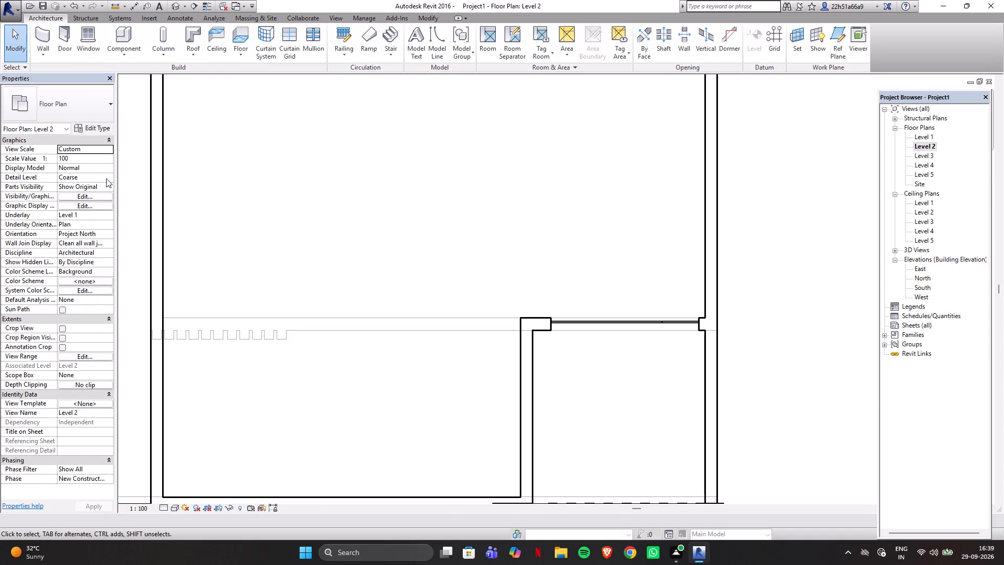
left_click(573, 323)
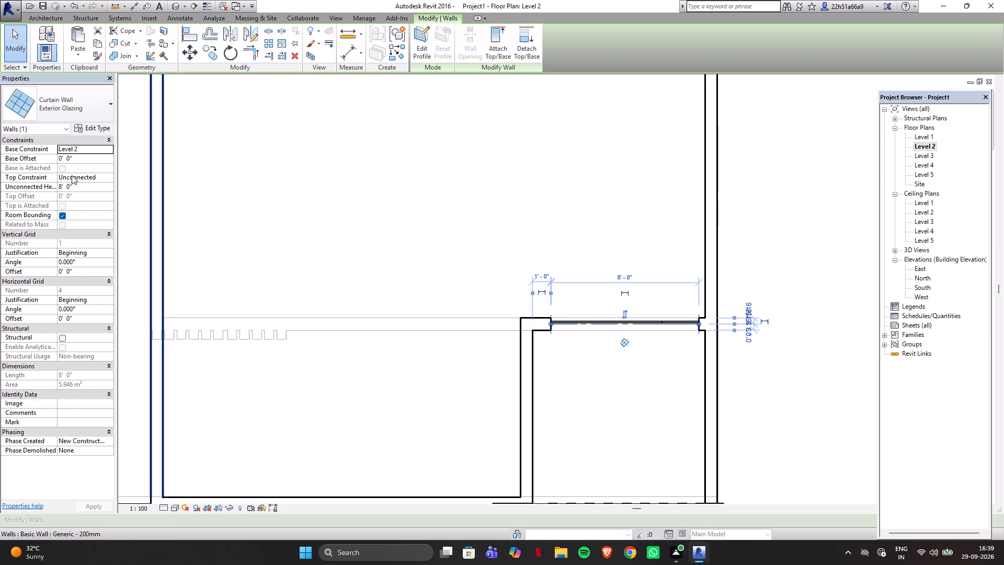
left_click(78, 156)
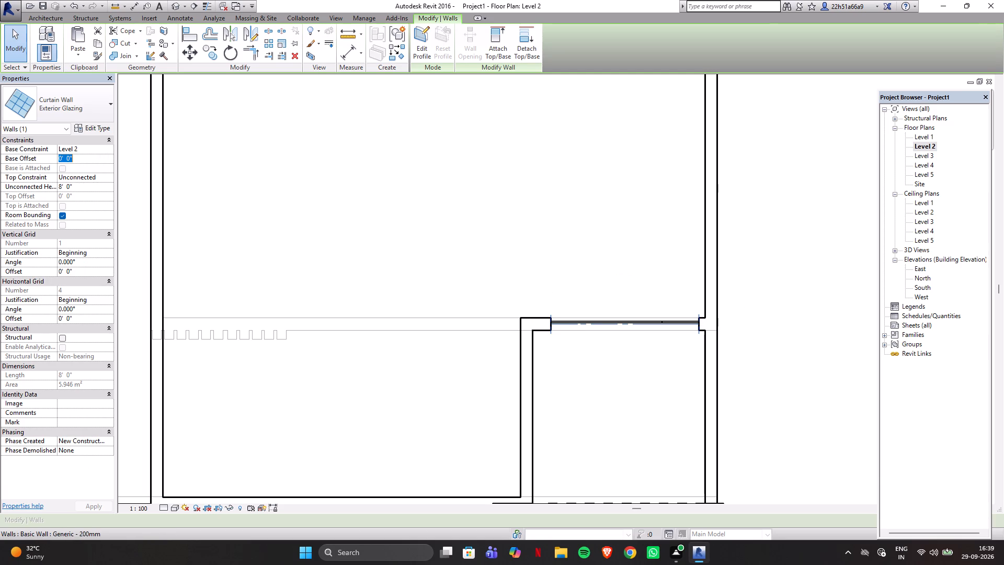
type("6\"")
key("Return")
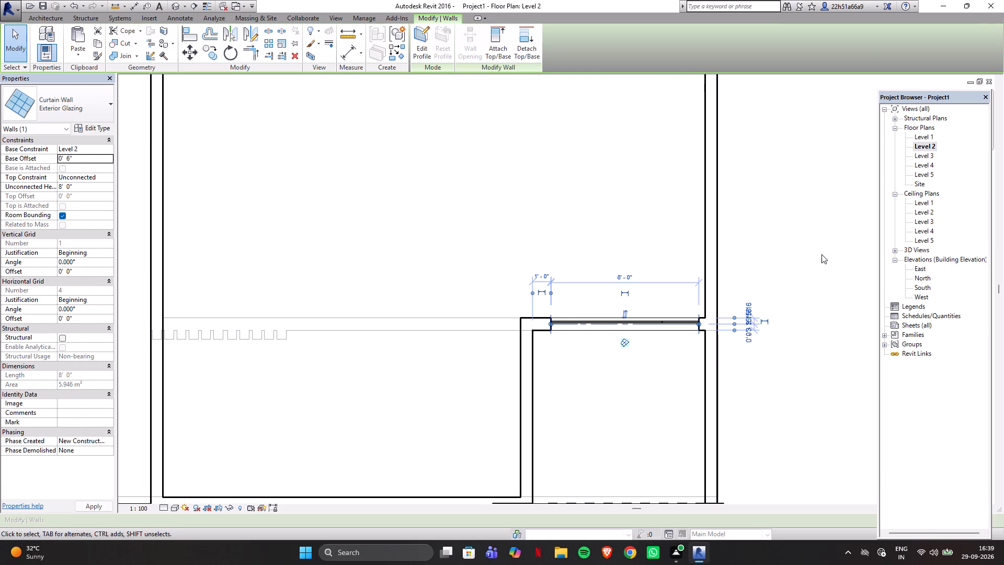
left_click(769, 240)
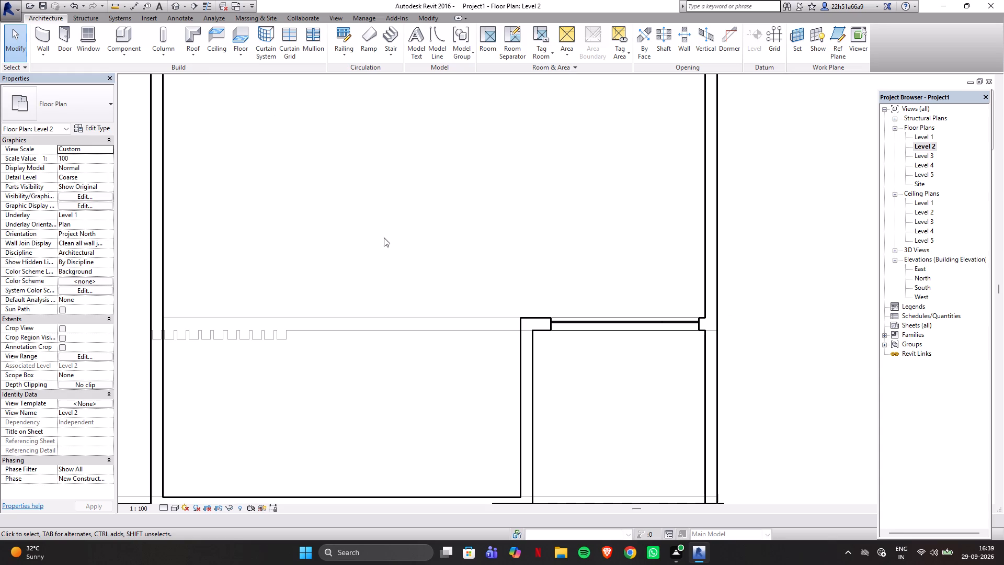
In the 3D view, place Rectangular Mullion 50 x 150mm on all grid lines of the curtain wall behind the vertical strips.
middle_click_drag(820, 346, 785, 217, "shift")
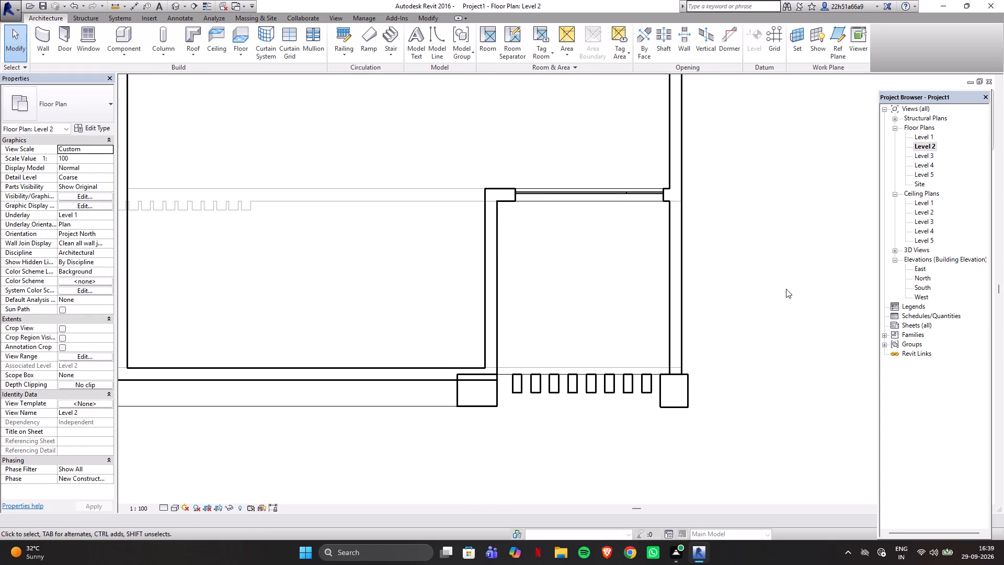
middle_click_drag(788, 338, 769, 290, "shift")
scroll(754, 314, "down", 7)
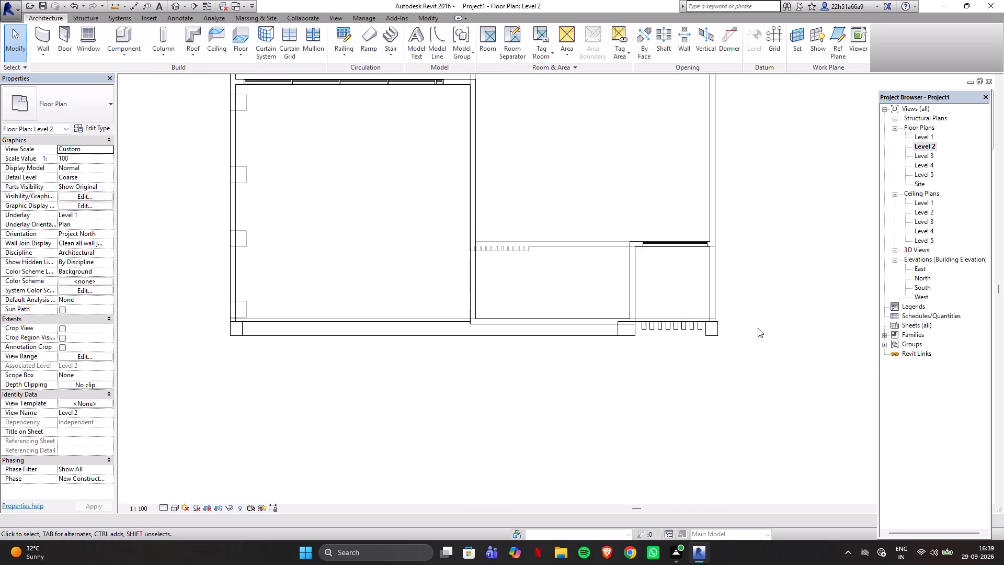
scroll(758, 328, "down", 1)
scroll(608, 319, "down", 1)
left_click(176, 3)
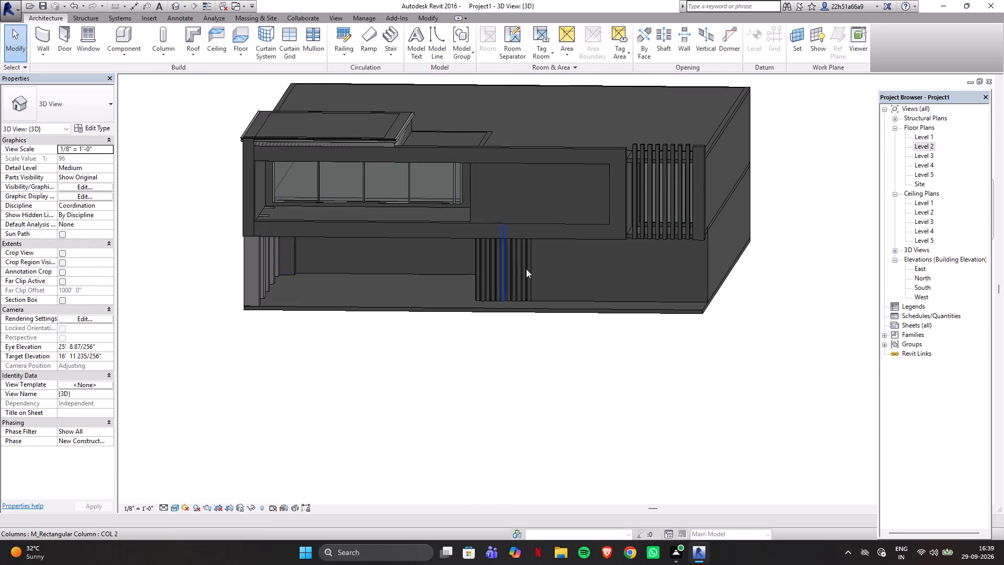
scroll(692, 184, "up", 4)
scroll(647, 176, "up", 5, "shift")
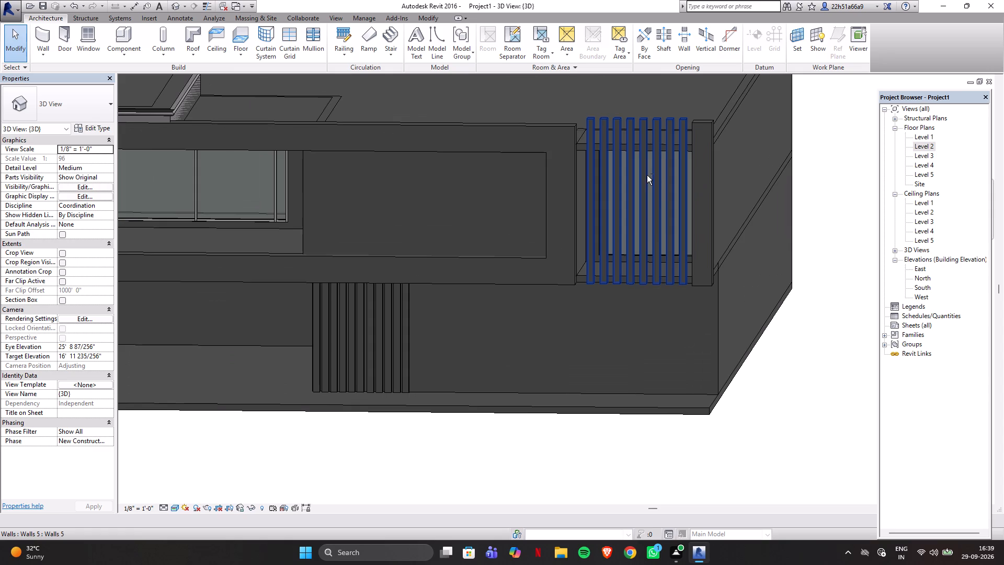
scroll(659, 231, "up", 4)
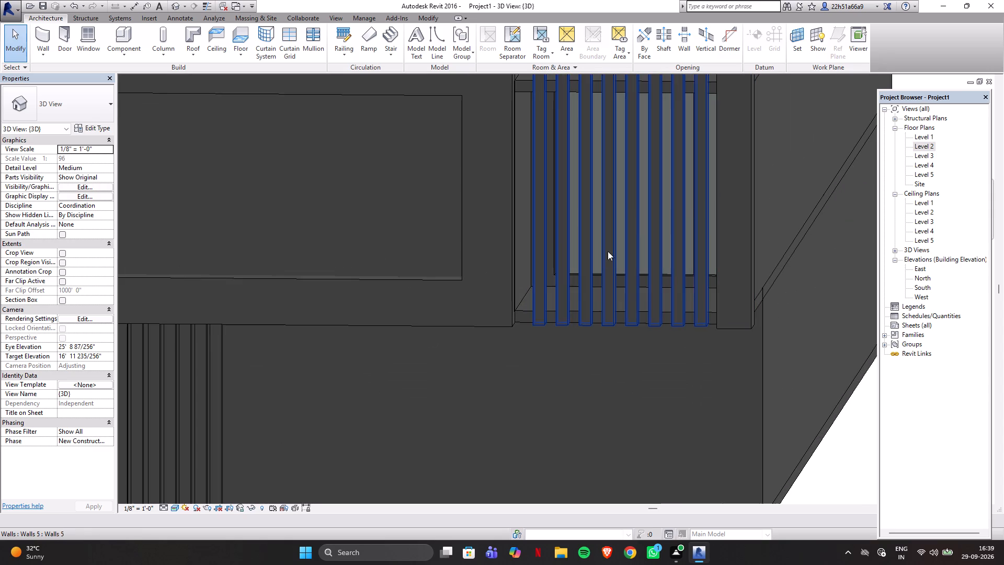
middle_click_drag(609, 382, 630, 398, "shift")
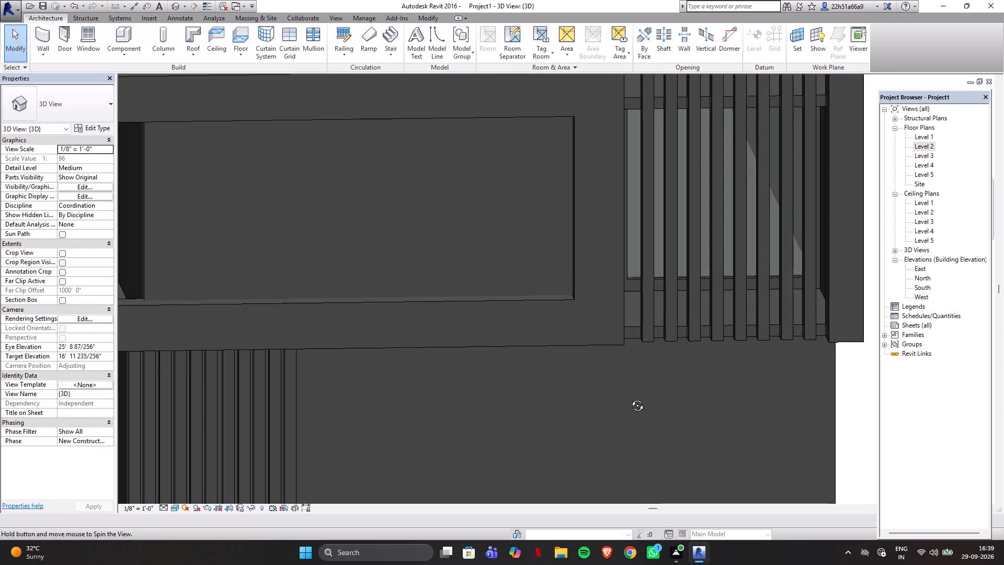
middle_click_drag(630, 398, 631, 398, "shift")
scroll(636, 240, "up", 4)
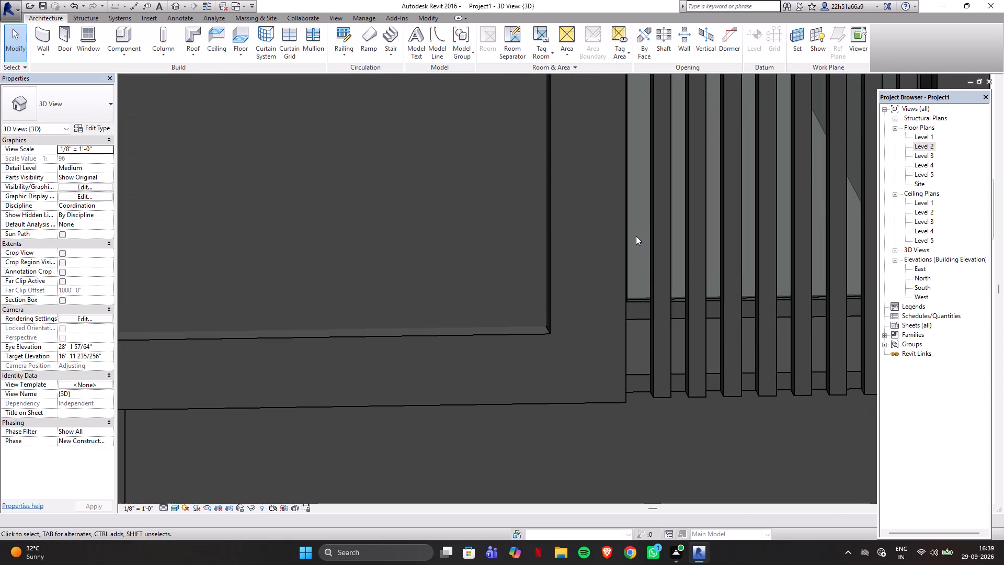
left_click(628, 249)
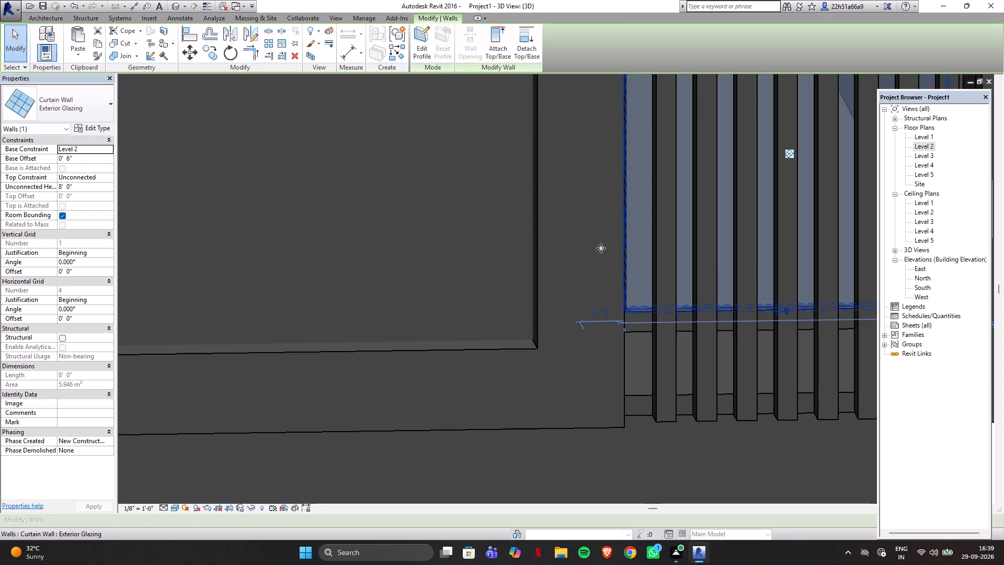
left_click(41, 19)
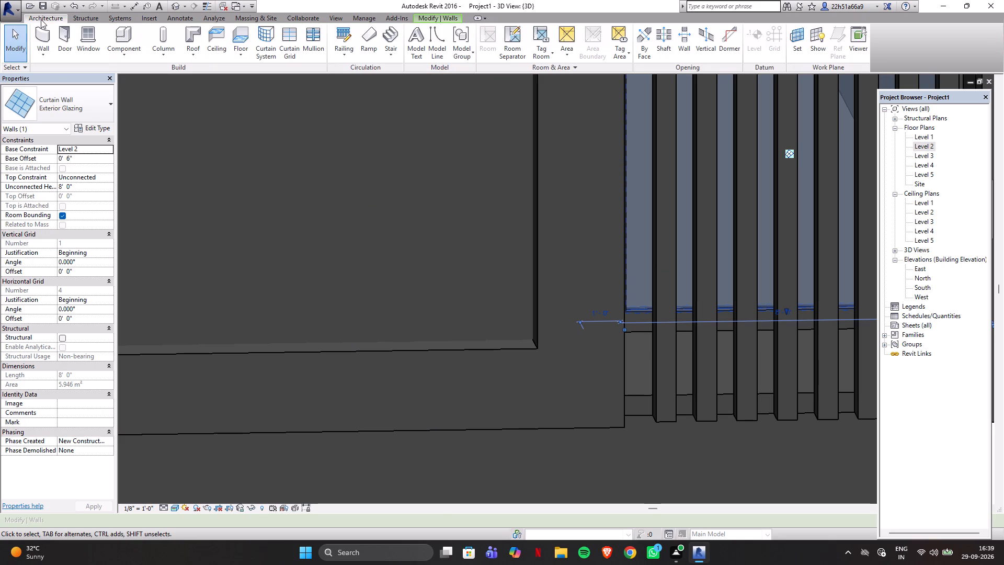
left_click(317, 37)
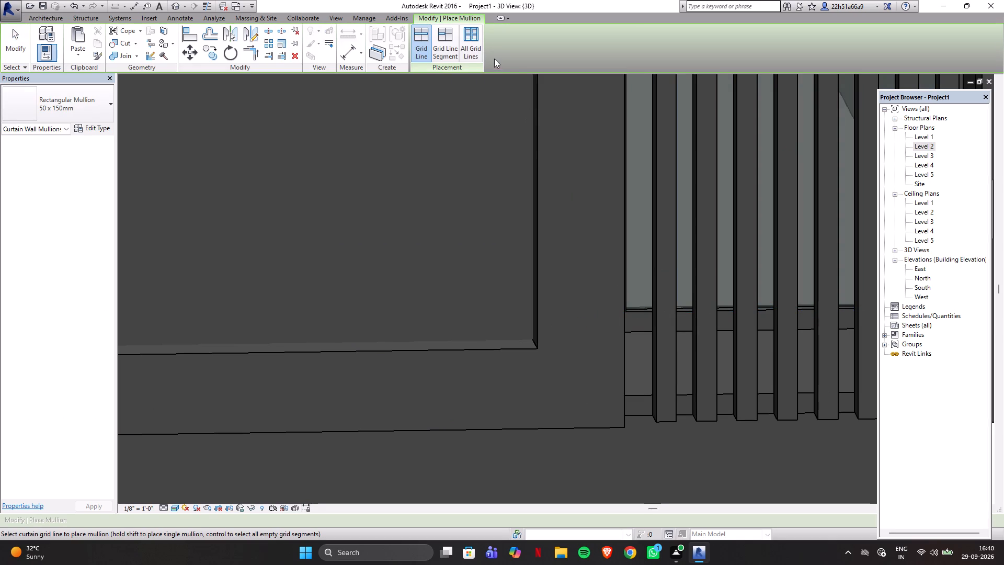
left_click(474, 34)
left_click(640, 309)
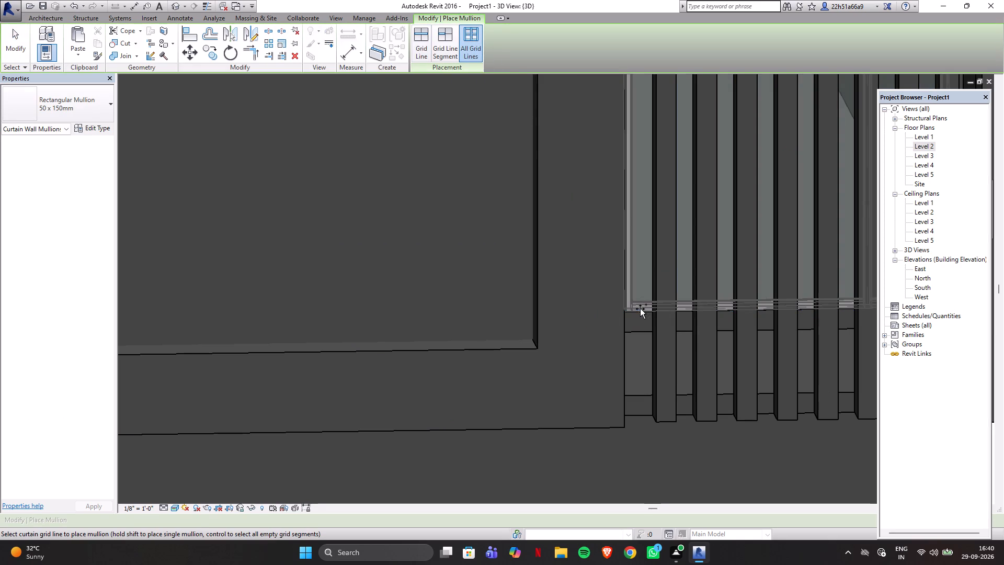
Start a new wall on the Level 2 plan using the plain Curtain Wall type at 8' unconnected height.
scroll(640, 309, "down", 6)
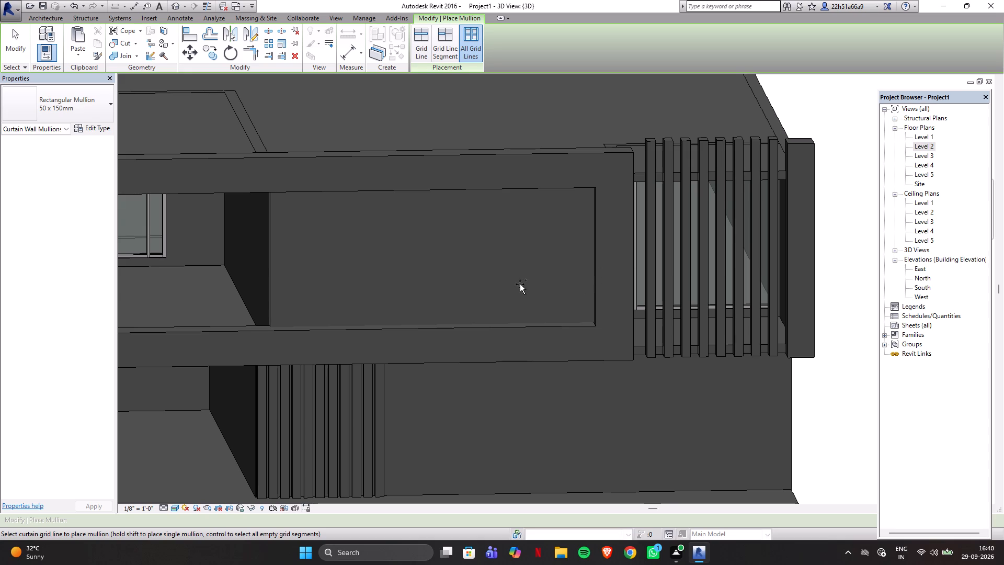
scroll(466, 261, "down", 2)
scroll(591, 261, "down", 5)
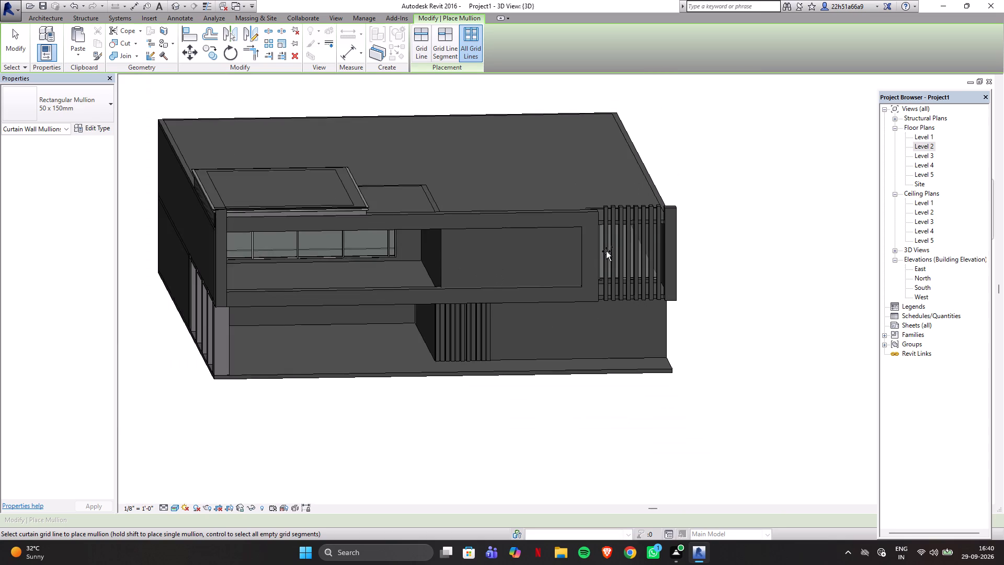
scroll(360, 239, "up", 2)
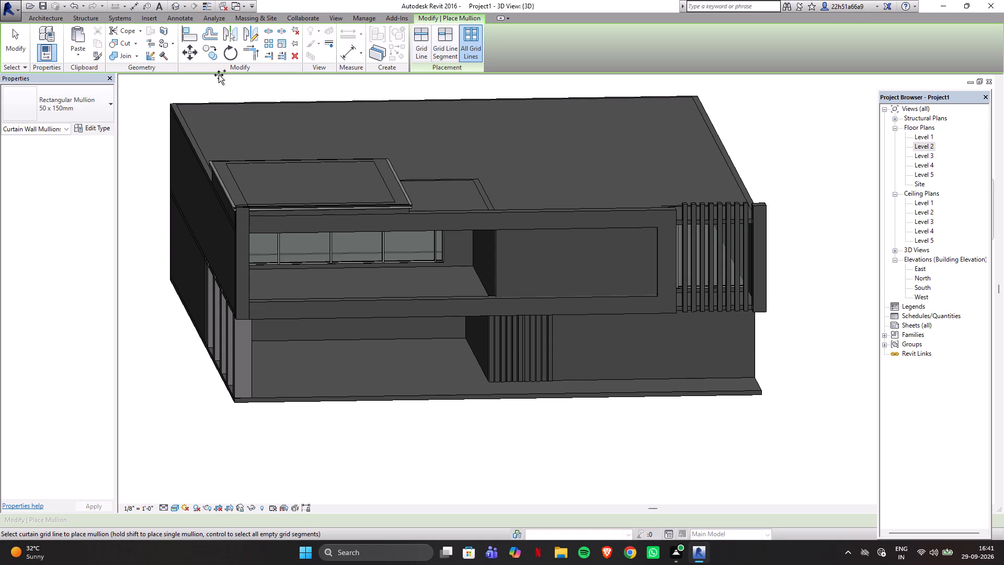
left_click(62, 15)
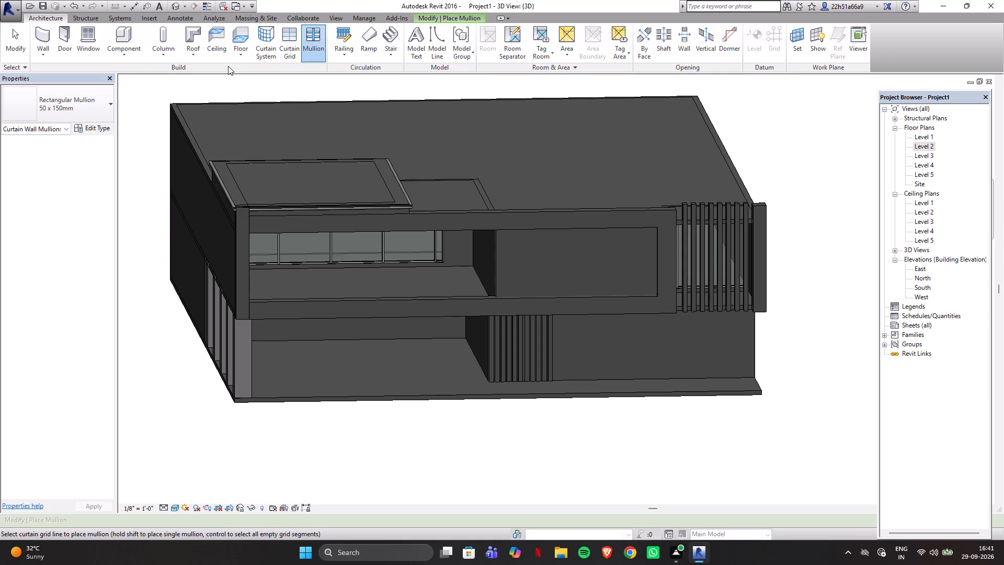
left_click(39, 27)
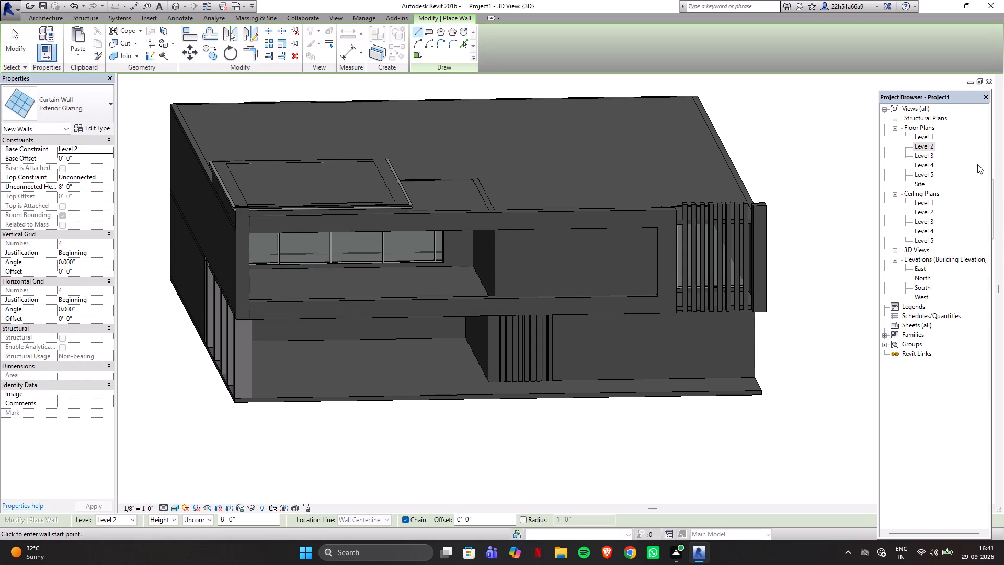
double_click(930, 146)
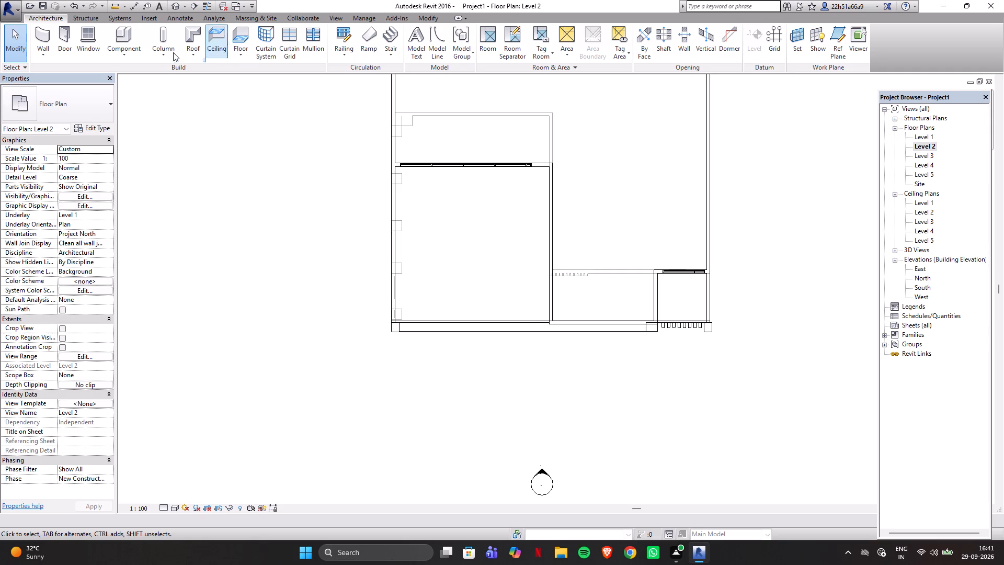
left_click(49, 32)
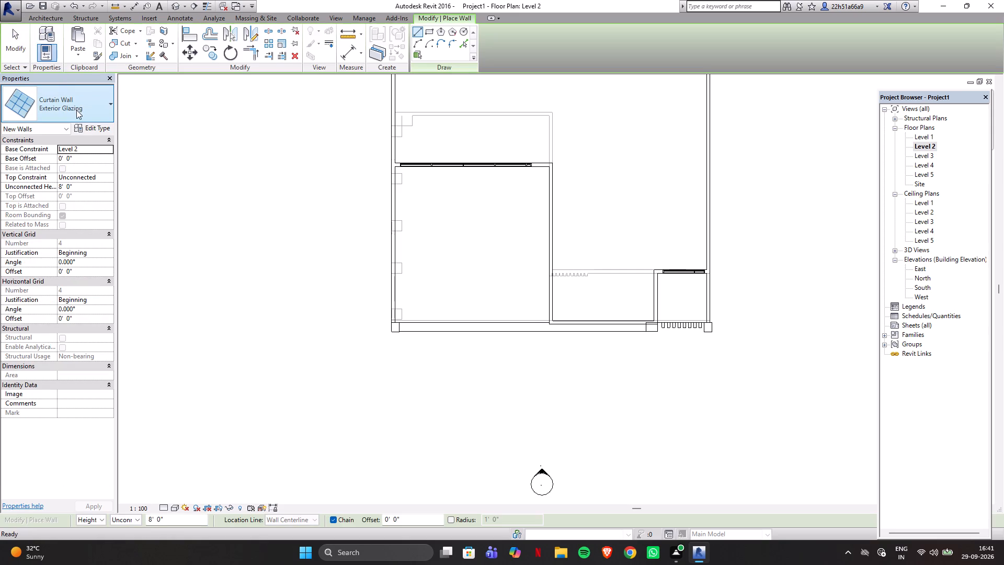
left_click(90, 102)
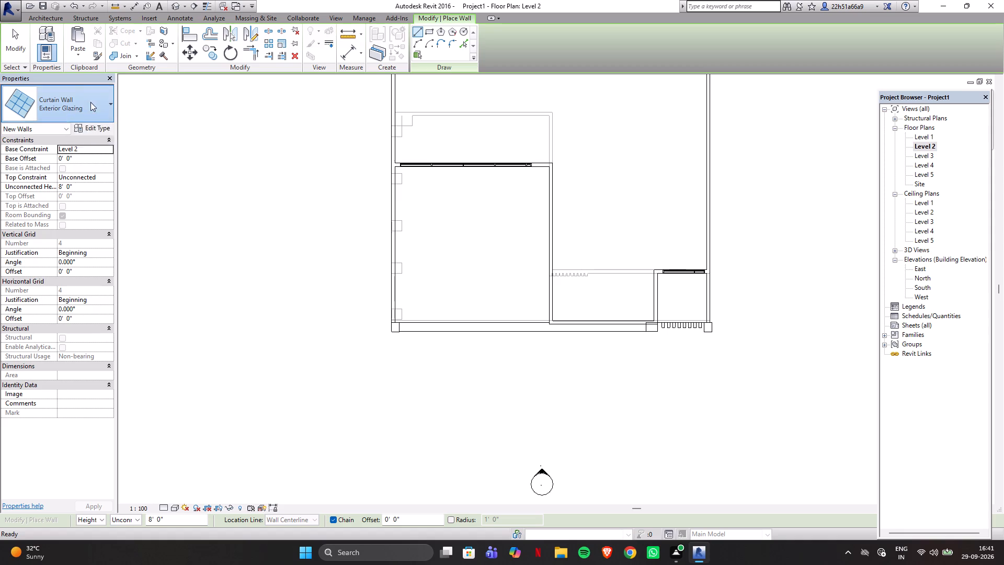
left_click(72, 294)
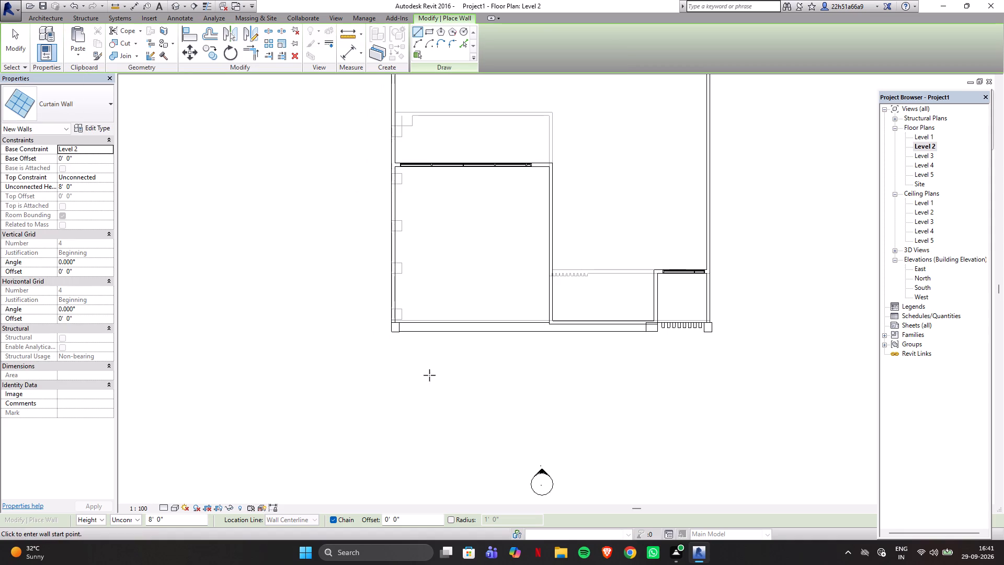
scroll(398, 324, "up", 4)
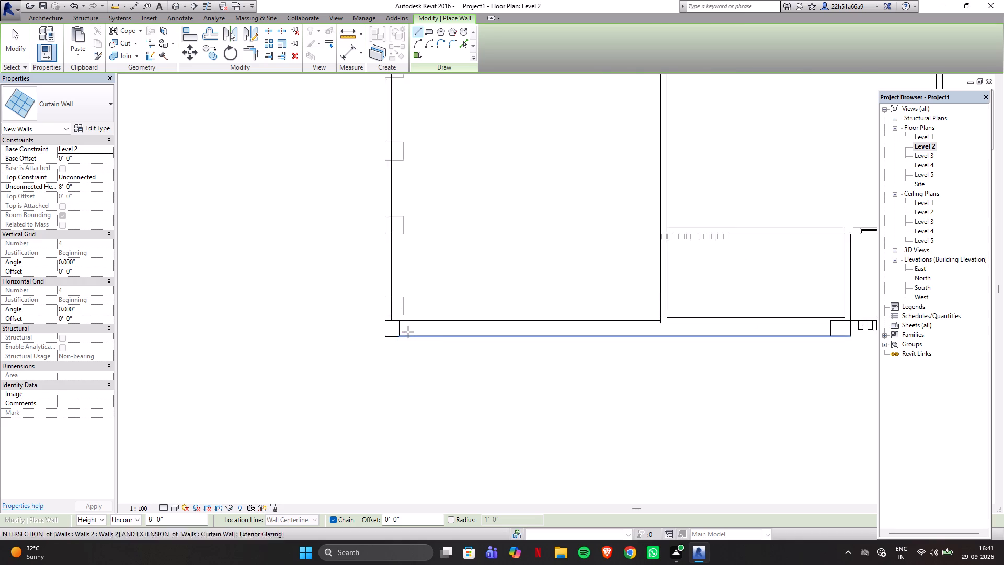
scroll(408, 332, "up", 3)
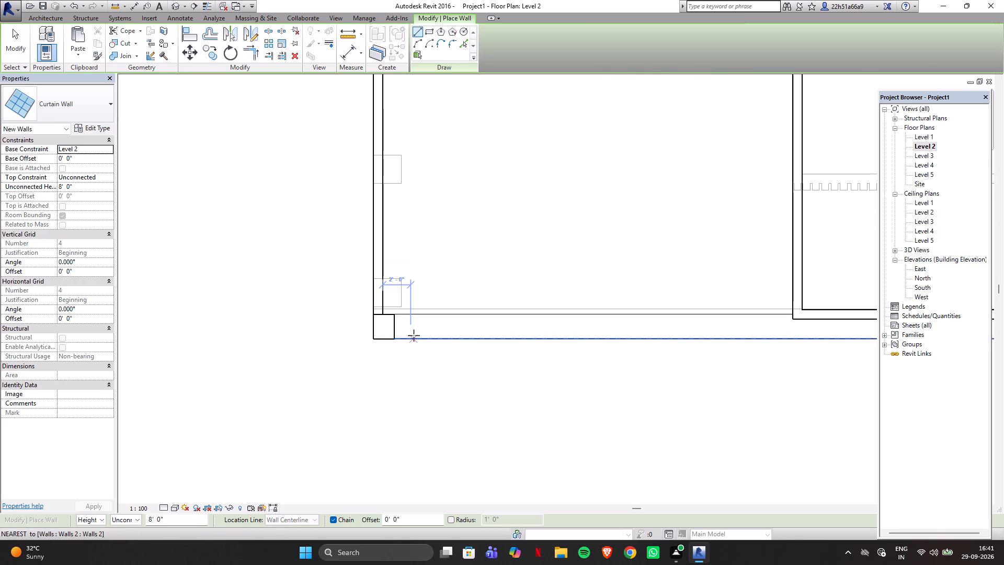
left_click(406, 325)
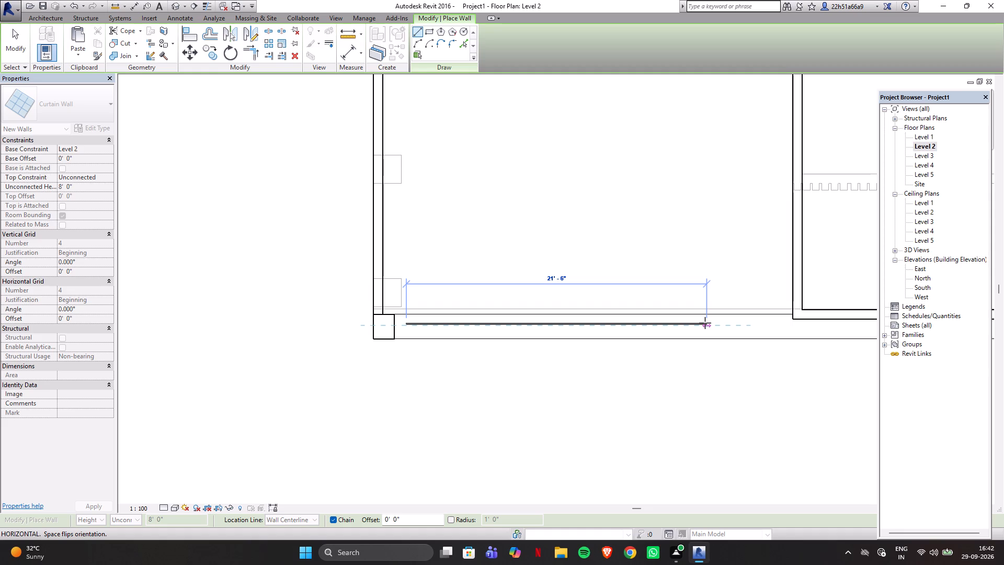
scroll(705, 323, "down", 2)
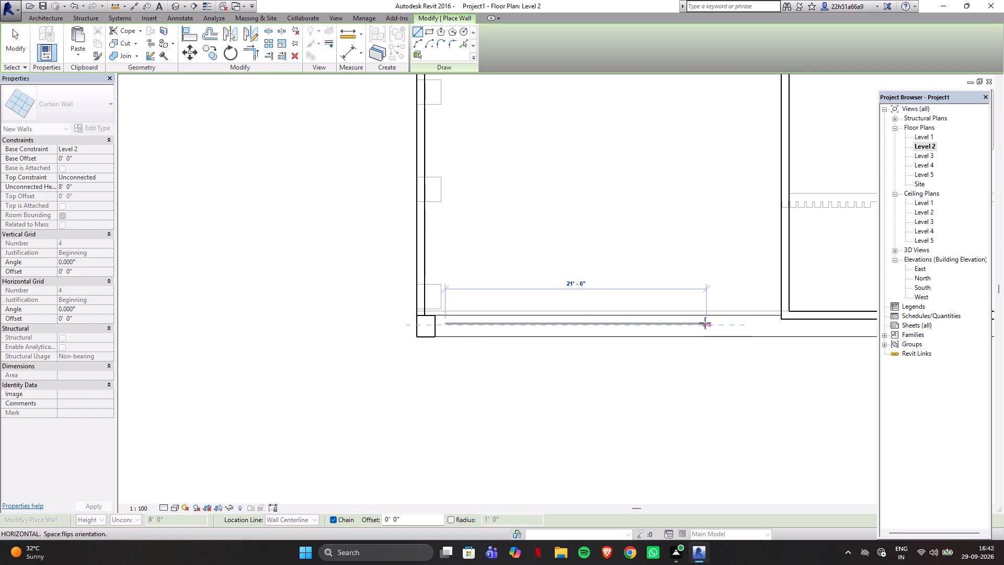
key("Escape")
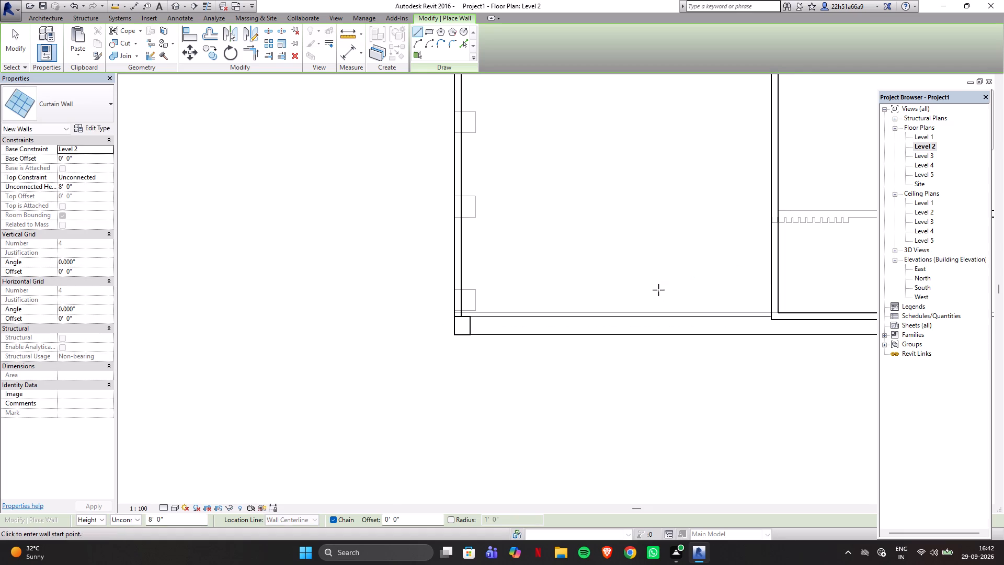
Draw a 36' curtain wall along the south frame's centreline from its west end post, with a short return to the stepped wall behind.
left_click(468, 328)
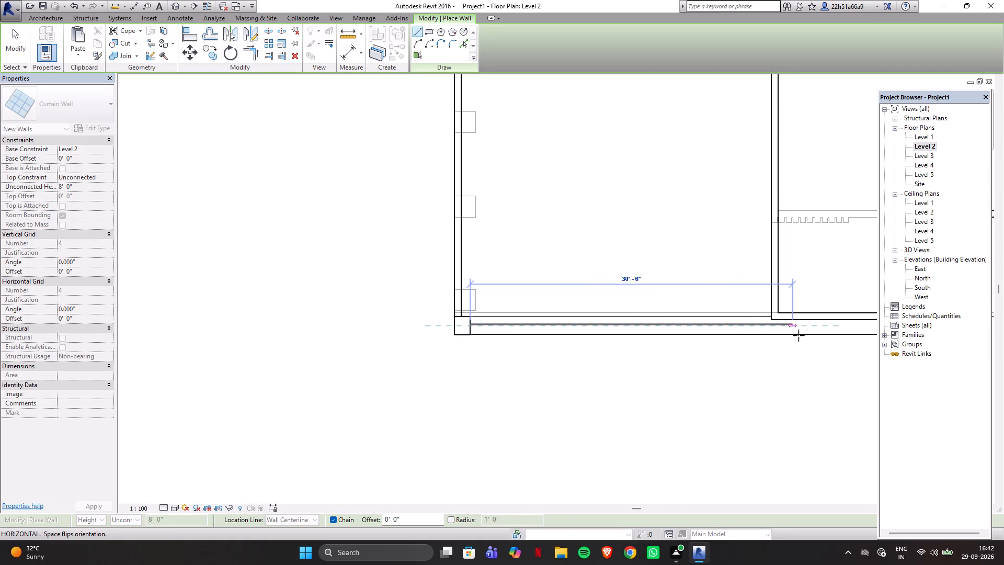
scroll(764, 343, "down", 10)
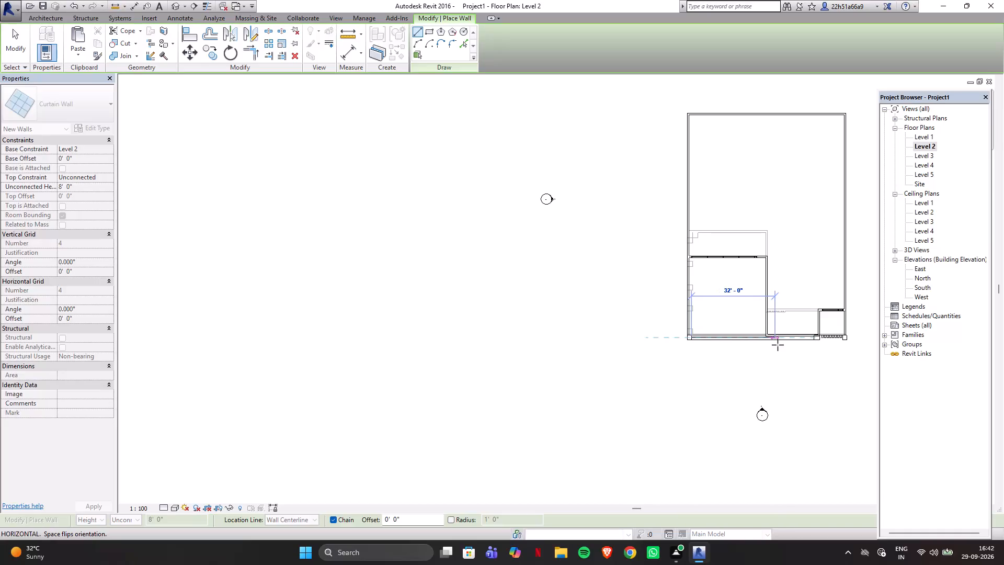
scroll(785, 344, "up", 8)
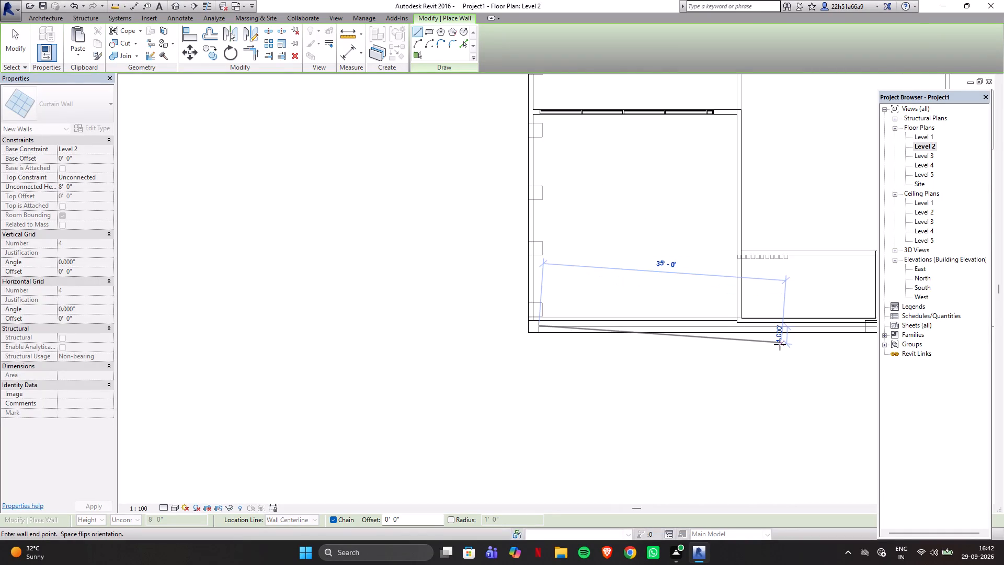
scroll(780, 344, "up", 7)
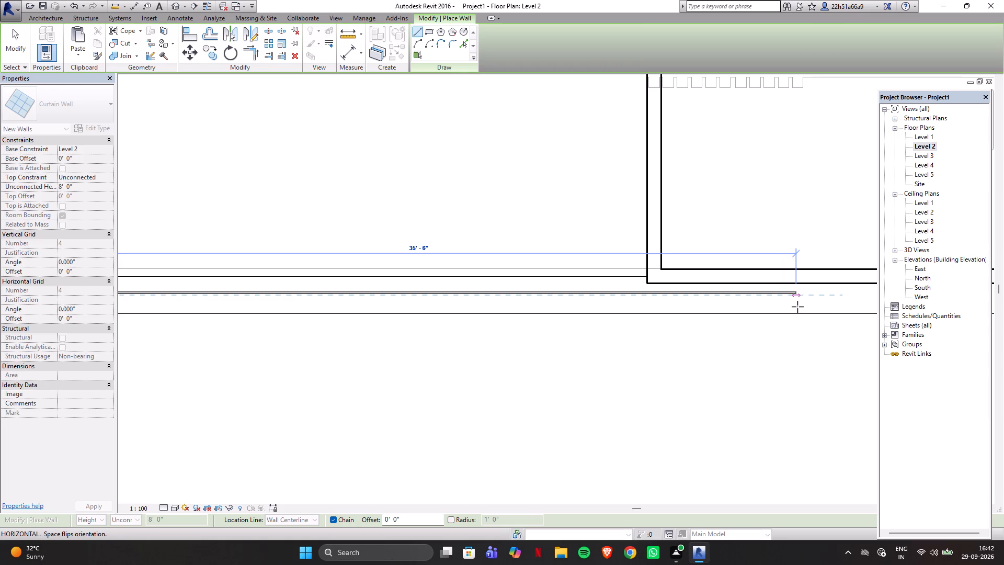
left_click(803, 307)
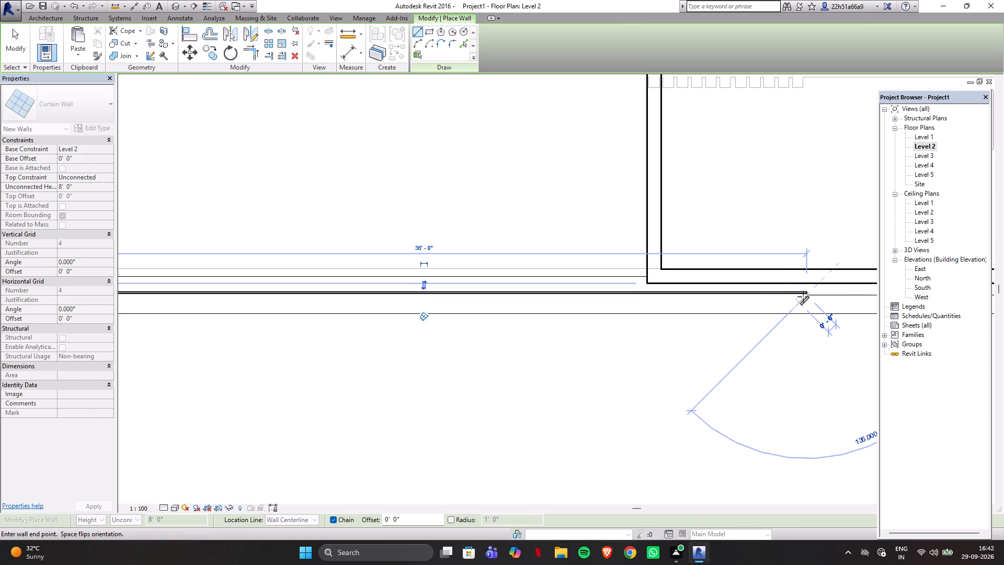
left_click(807, 284)
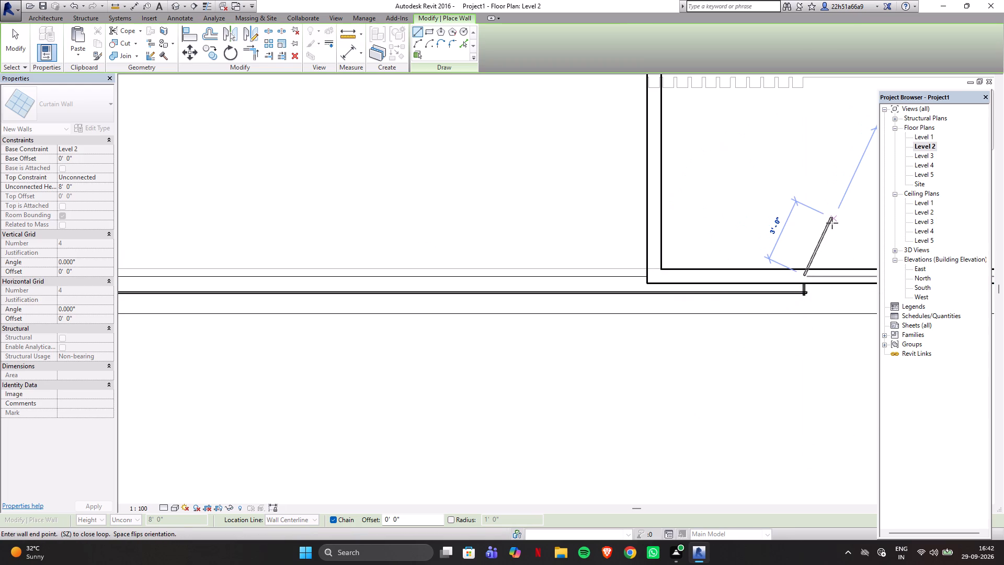
key("Escape")
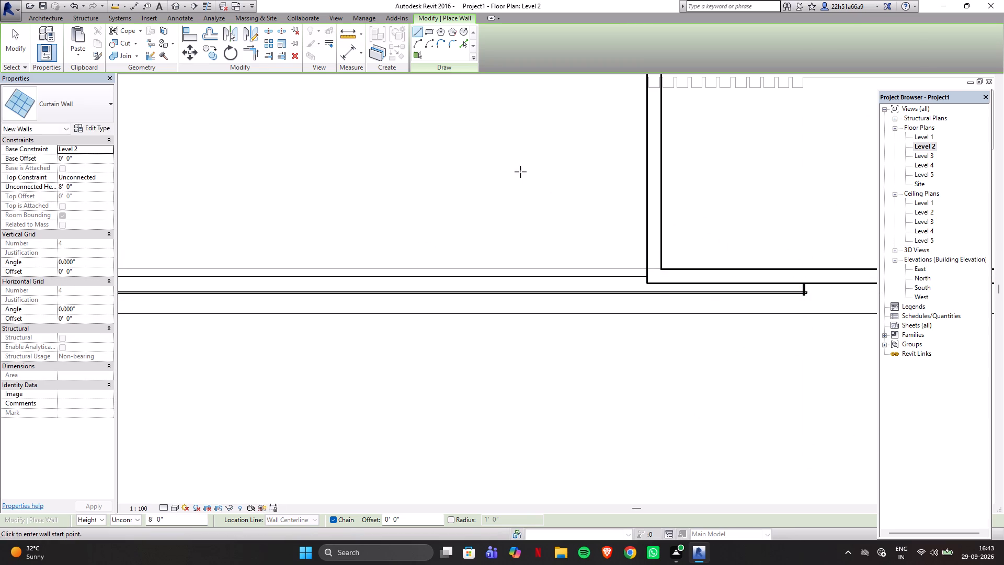
In the 3D view, lower the top of the 36' curtain wall in the south frame to about 3' 4 1/2" high.
left_click(176, 5)
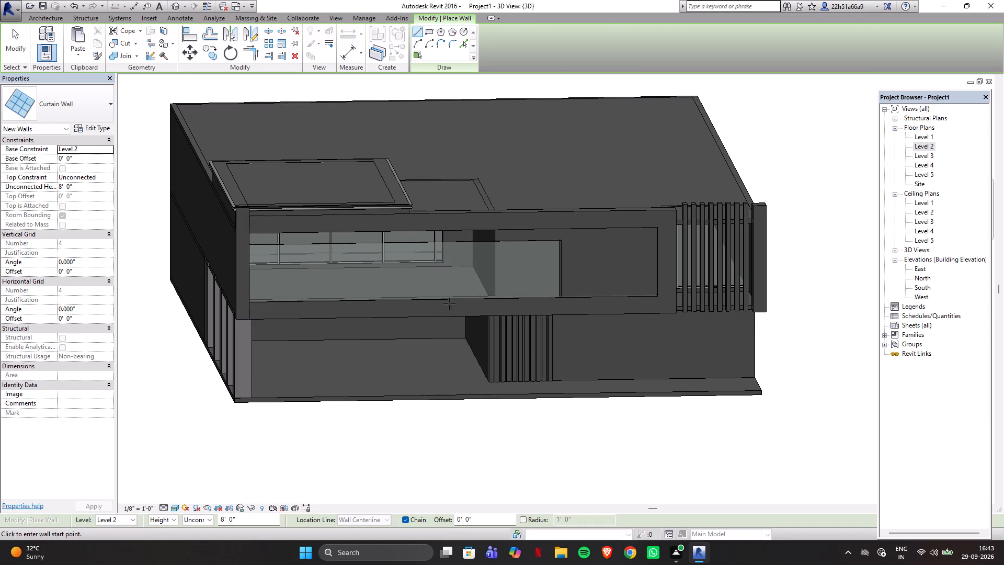
key("Escape")
left_click(366, 244)
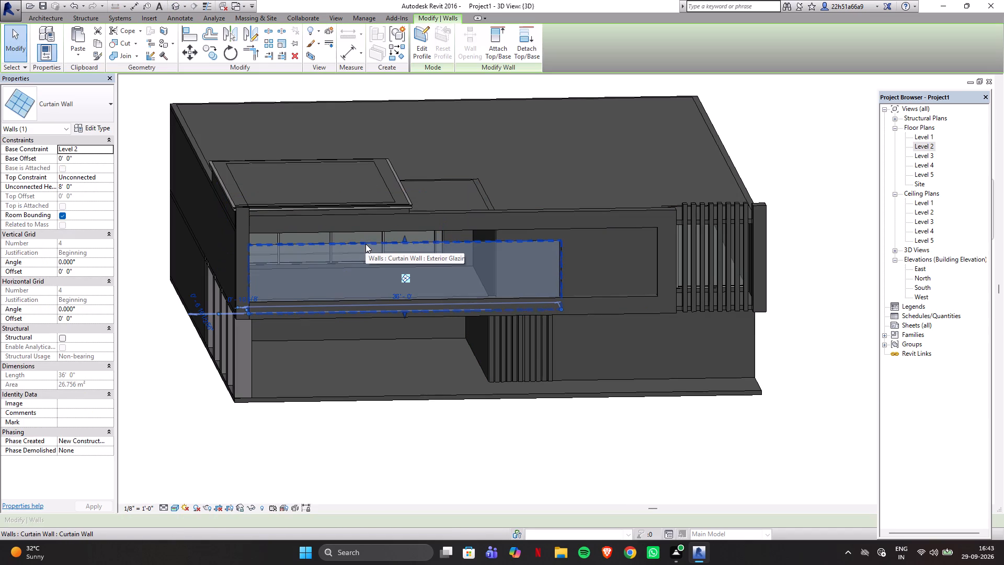
left_click_drag(405, 239, 402, 282)
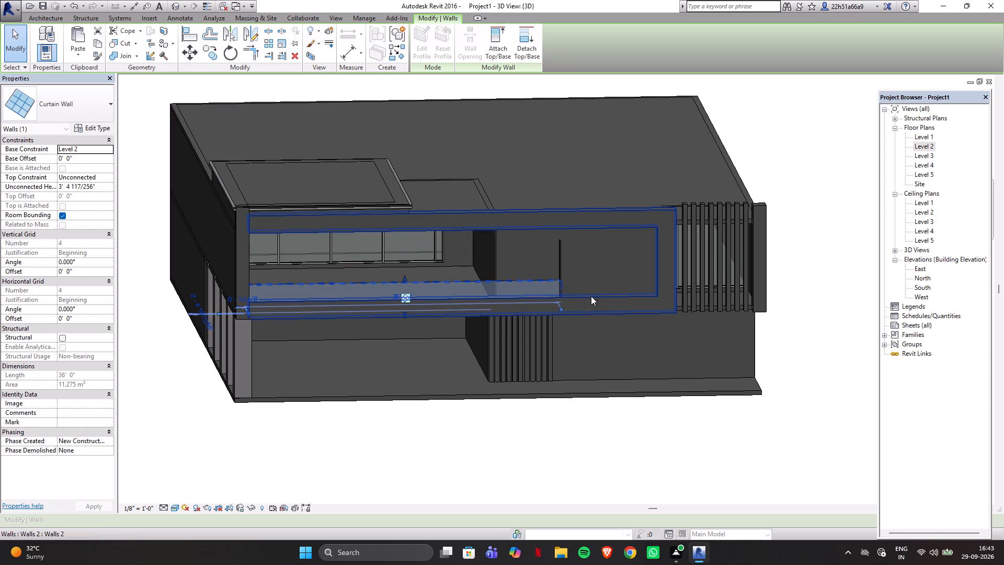
Lower the top of the short return curtain wall to match the long parapet, about 3' 4 1/2" high.
middle_click_drag(873, 375, 733, 428, "shift")
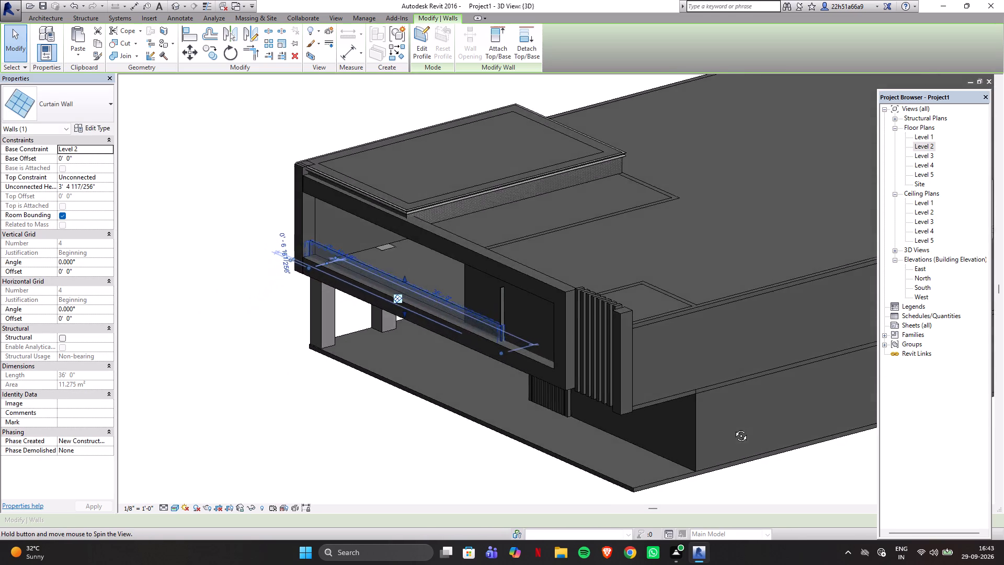
middle_click_drag(733, 428, 674, 465, "shift")
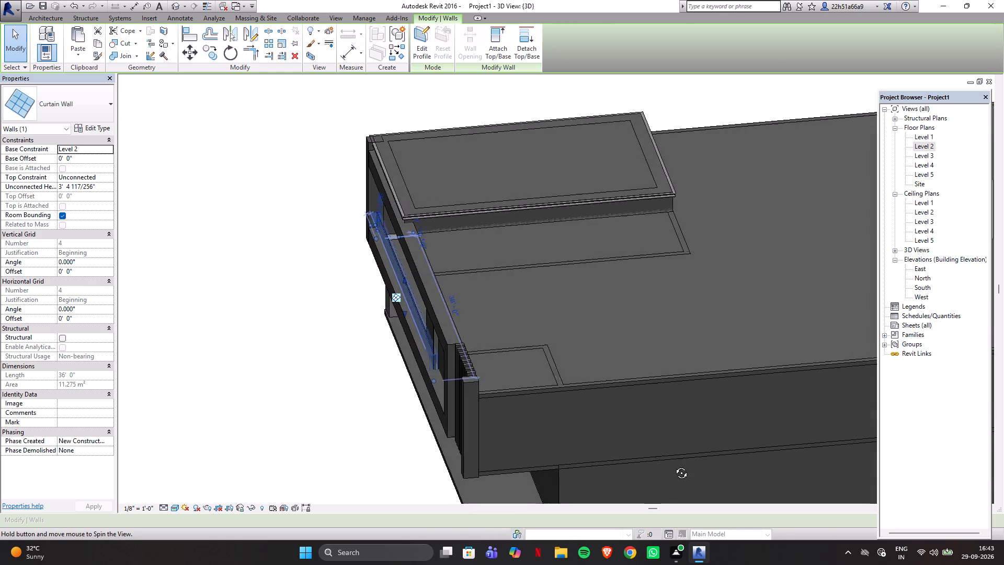
middle_click_drag(674, 465, 708, 490, "shift")
scroll(358, 224, "up", 5)
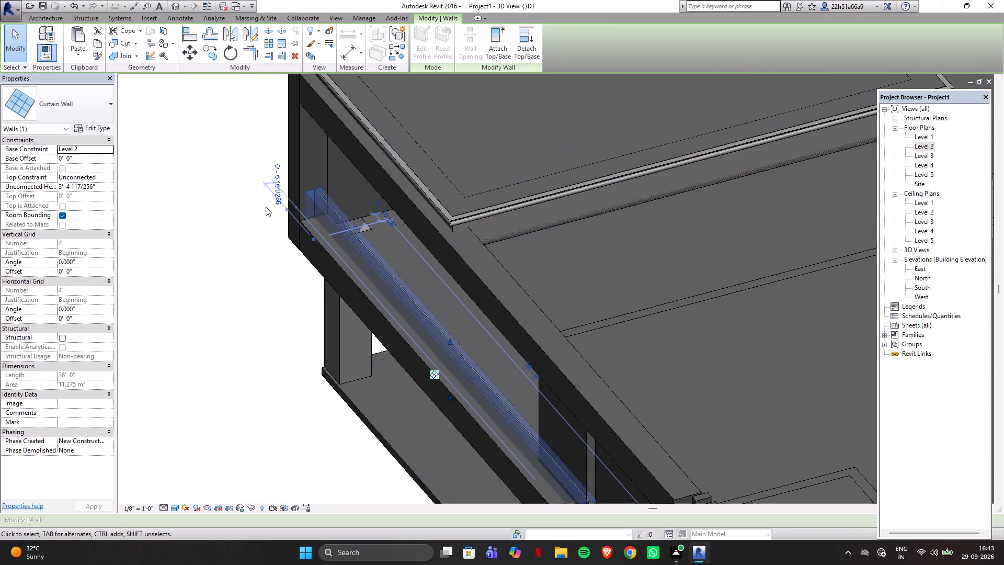
middle_click_drag(242, 162, 336, 234, "shift")
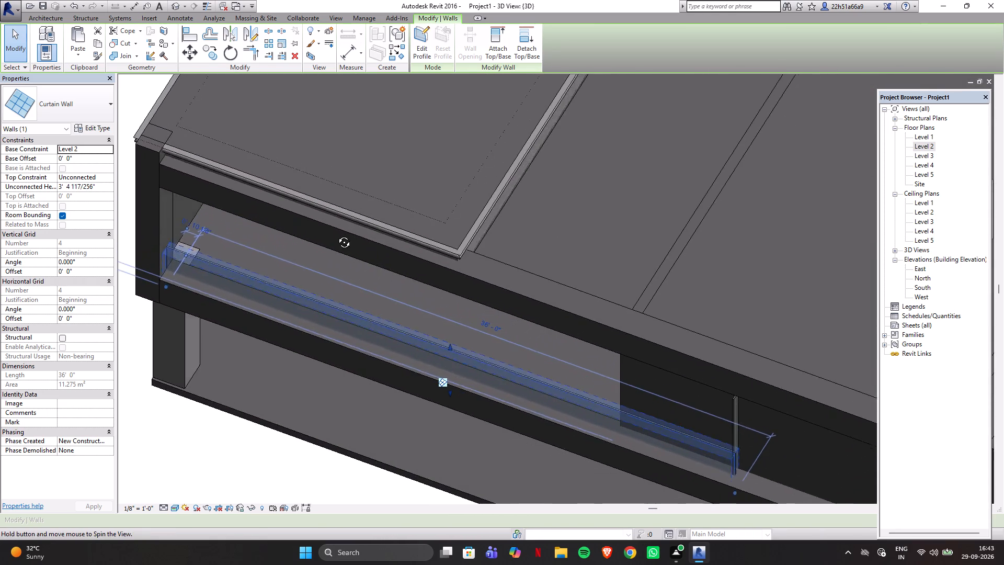
middle_click_drag(336, 234, 435, 277, "shift")
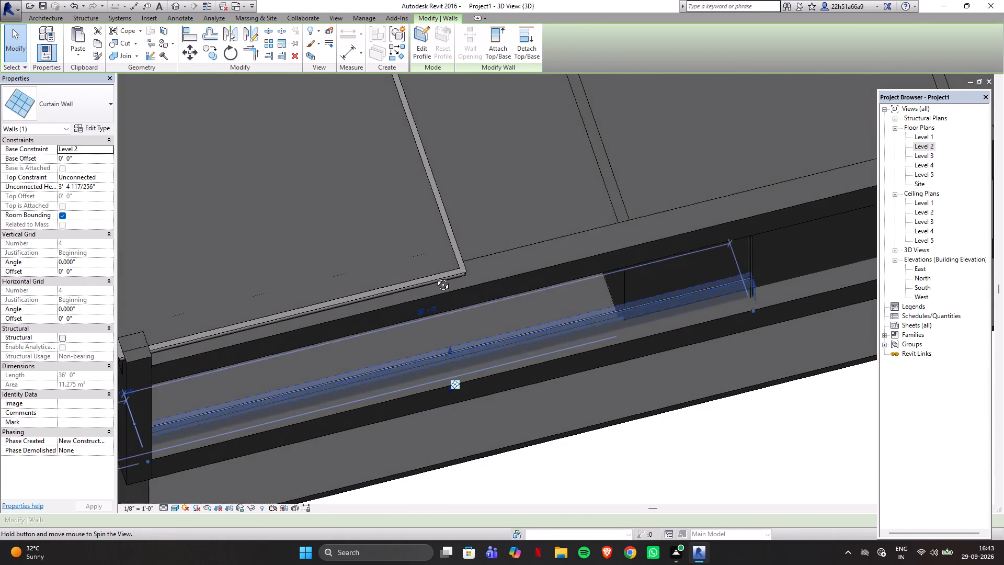
middle_click_drag(435, 277, 489, 207, "shift")
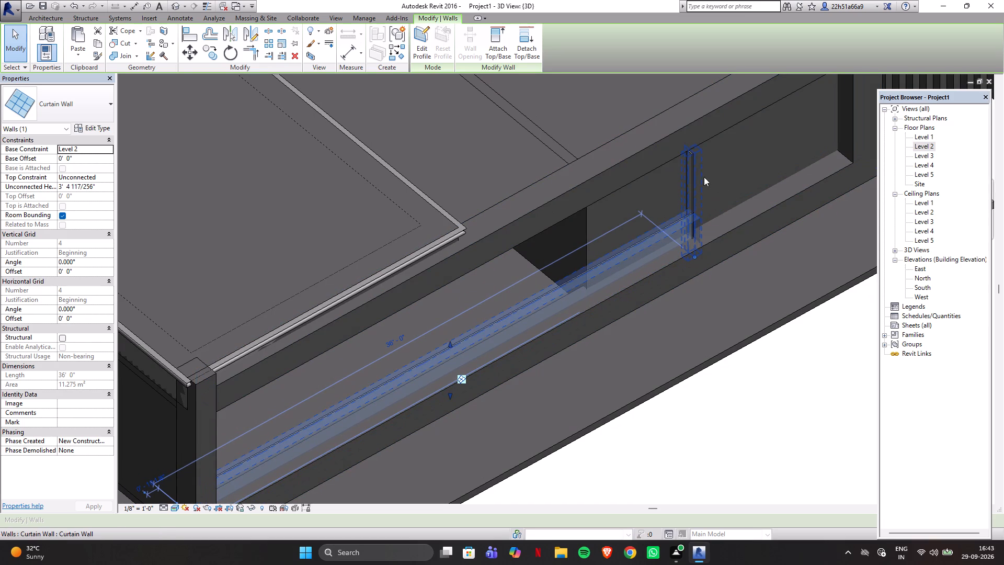
left_click(688, 161)
middle_click_drag(701, 302, 636, 224, "shift")
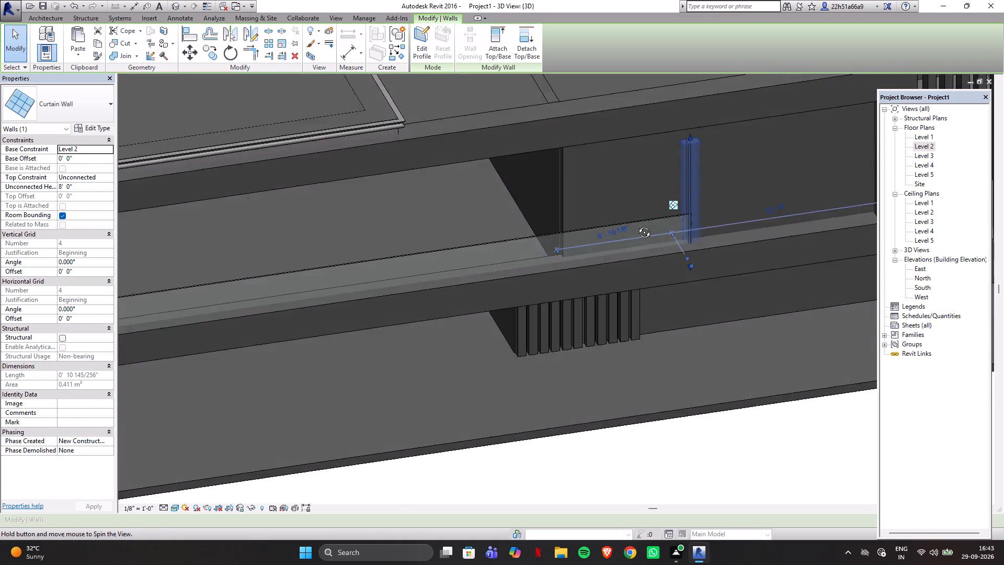
middle_click_drag(636, 224, 607, 110, "shift")
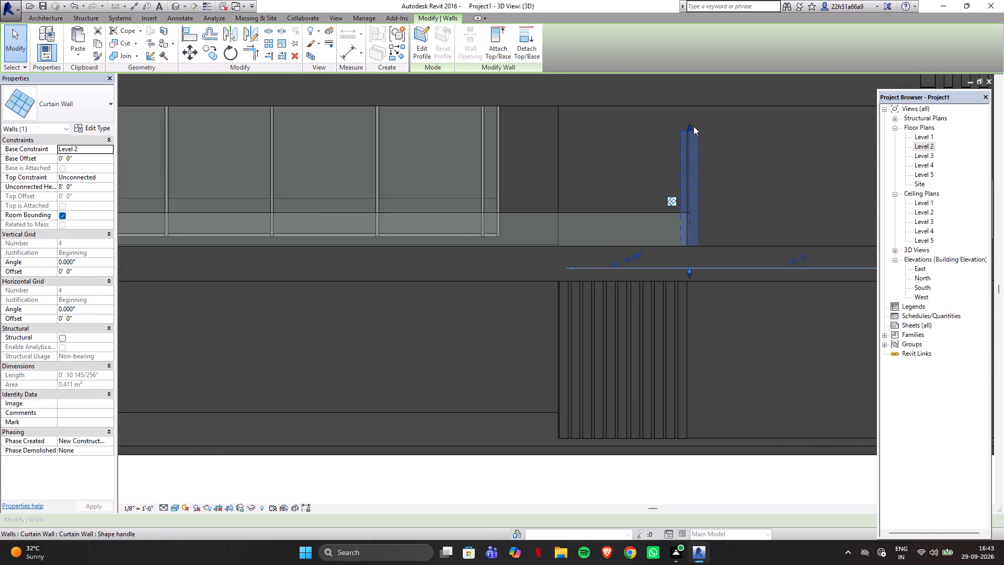
left_click_drag(691, 128, 693, 204)
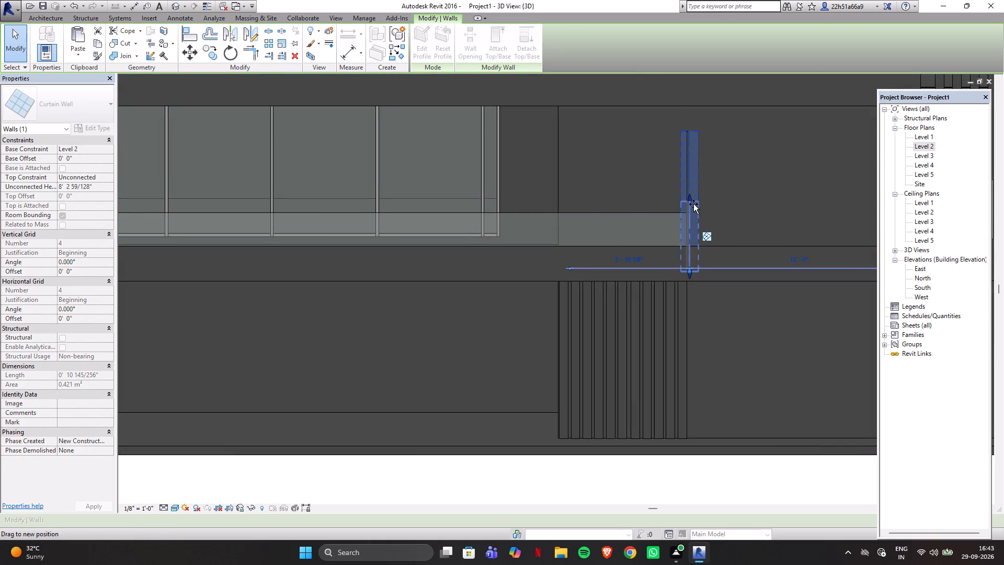
left_click_drag(693, 204, 694, 210)
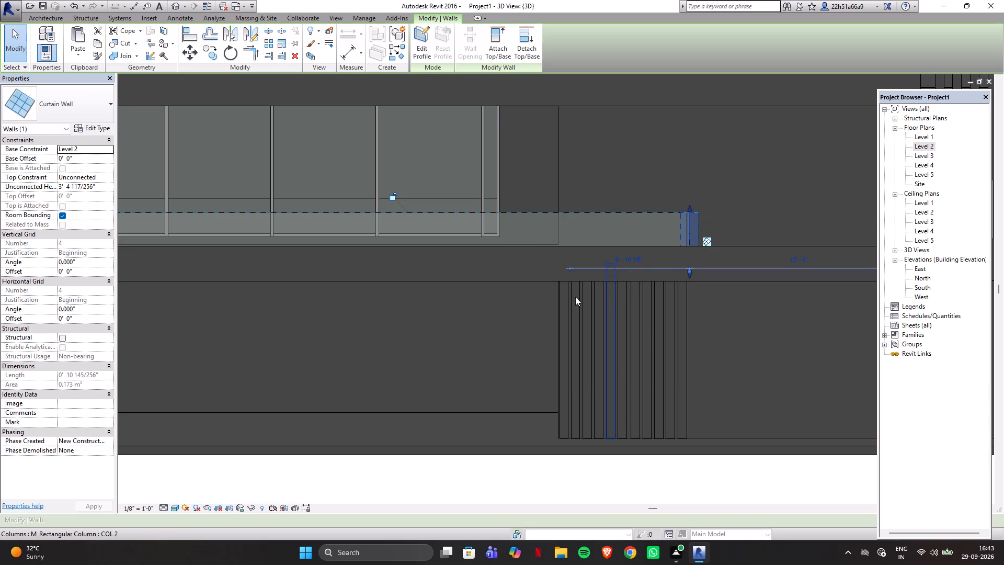
Add a vertical curtain grid line at the midpoint of the 36' parapet curtain wall, 18' from each end.
middle_click_drag(474, 245, 584, 267, "shift")
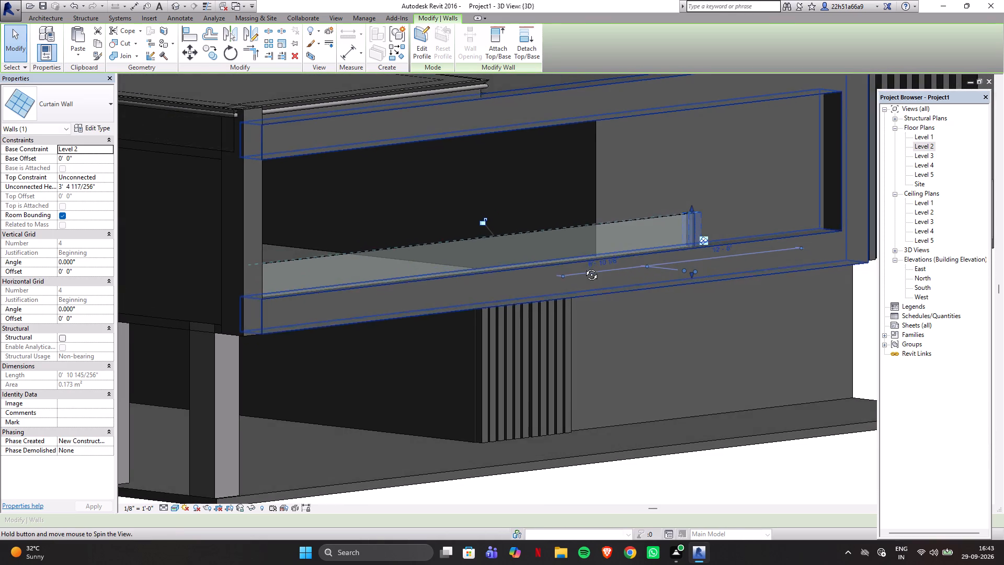
middle_click_drag(584, 267, 595, 311, "shift")
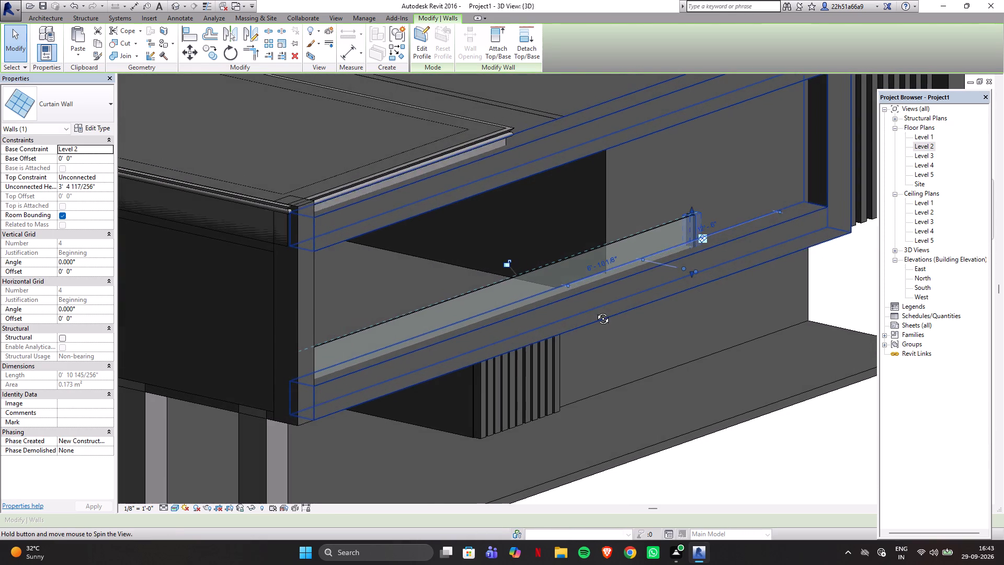
middle_click_drag(595, 311, 595, 311, "shift")
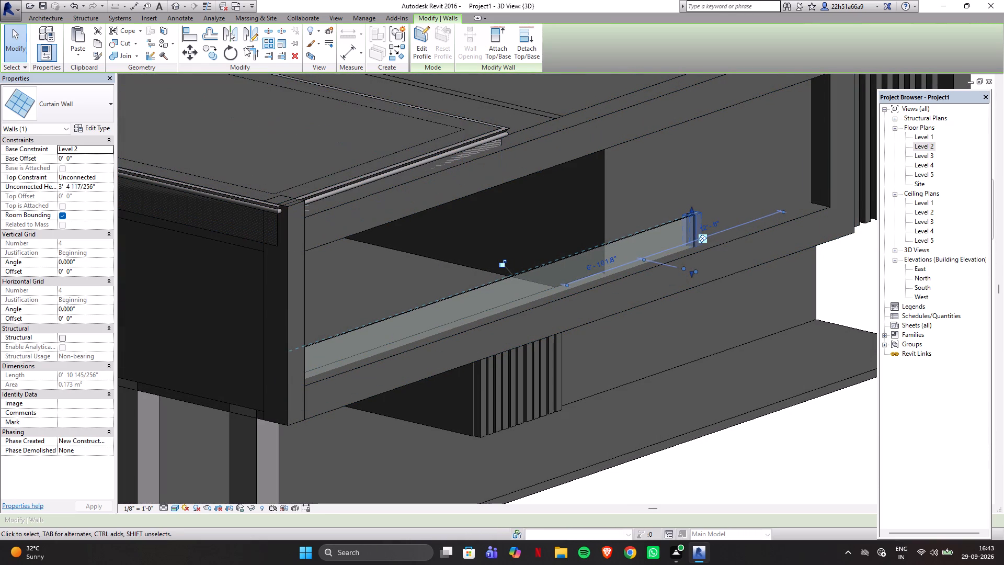
left_click(45, 18)
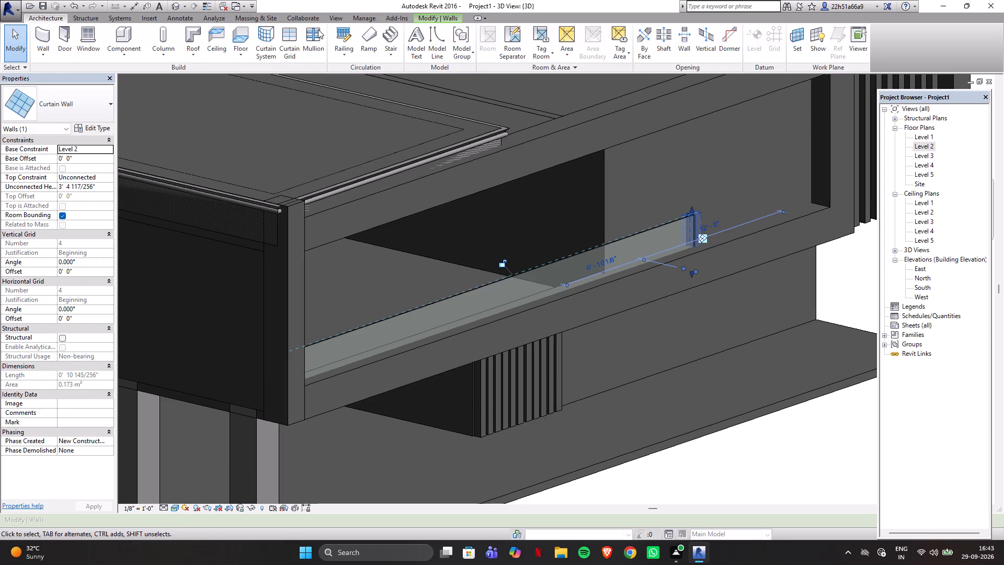
left_click(318, 29)
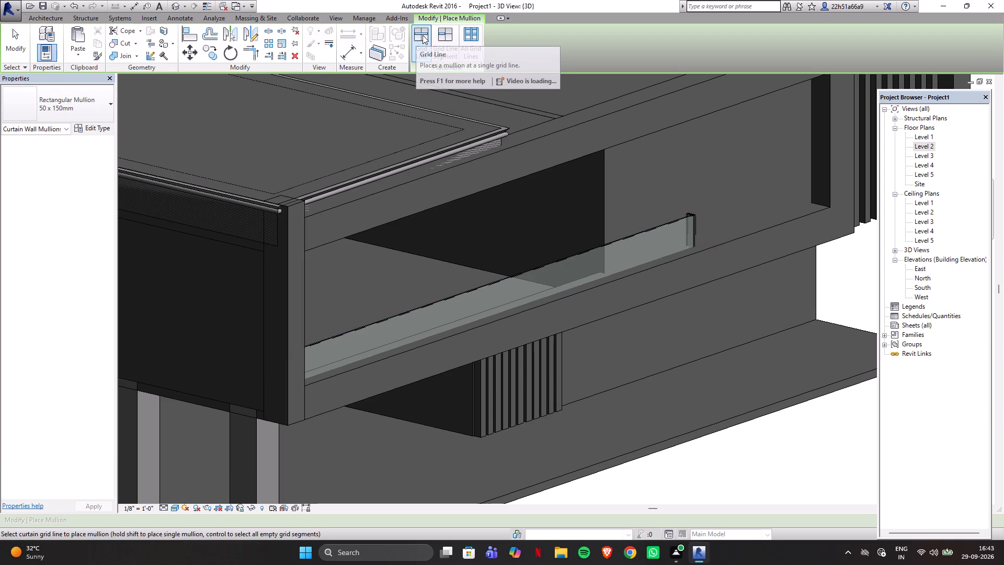
left_click(57, 18)
left_click(290, 39)
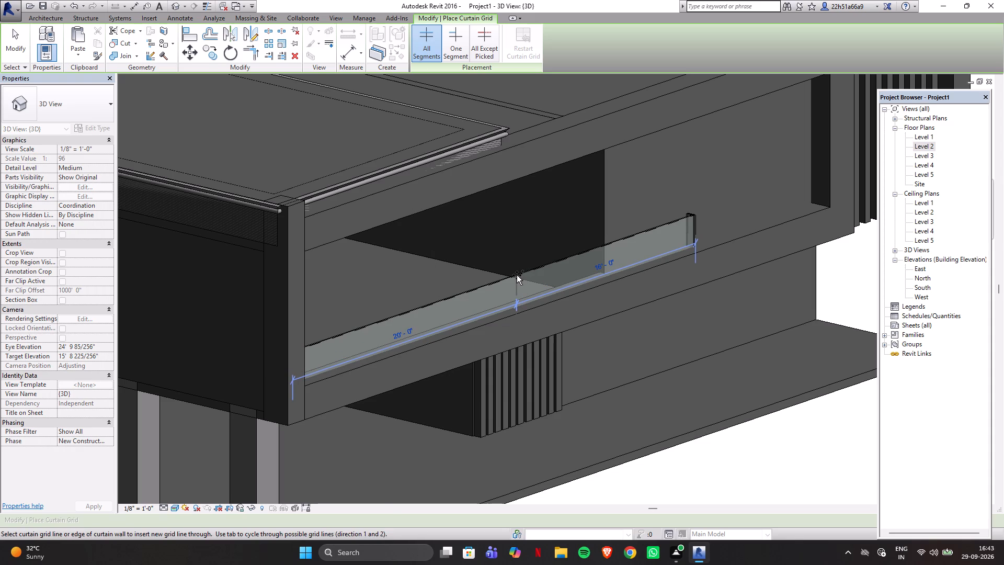
scroll(517, 275, "up", 3)
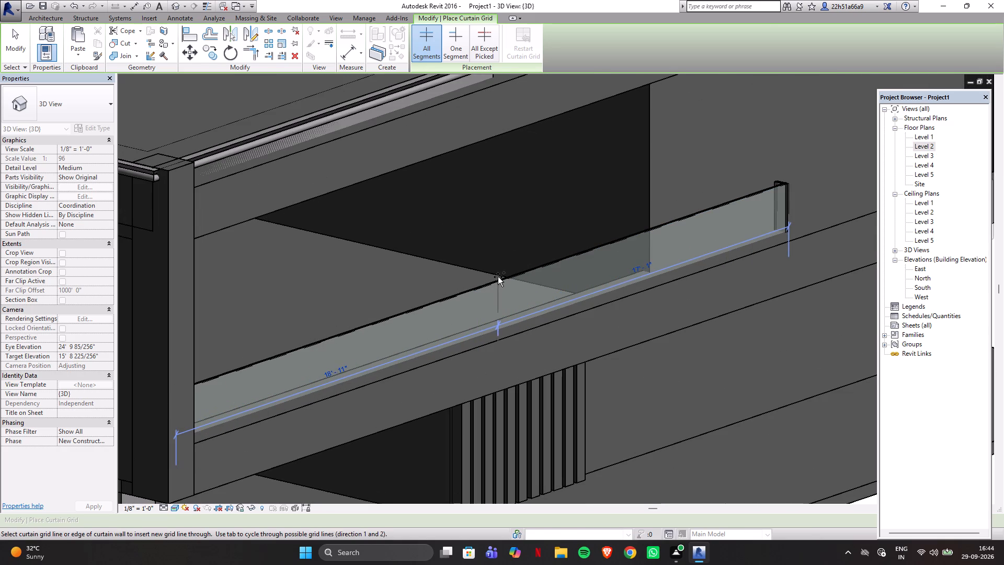
scroll(500, 276, "up", 2)
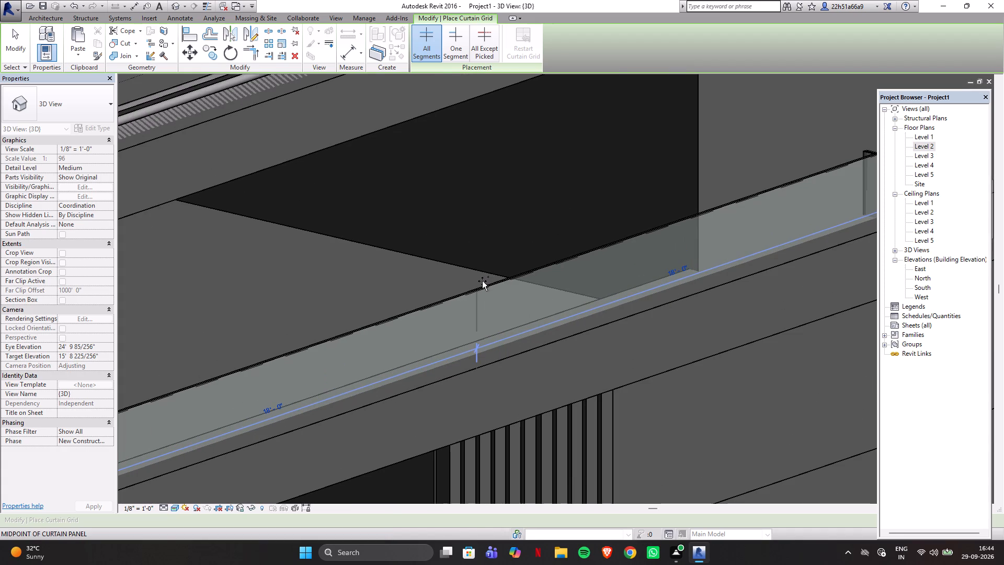
left_click(482, 281)
Add six more vertical grid lines to divide both halves of the parapet curtain wall into equal 4' 6" panels.
scroll(411, 318, "down", 3)
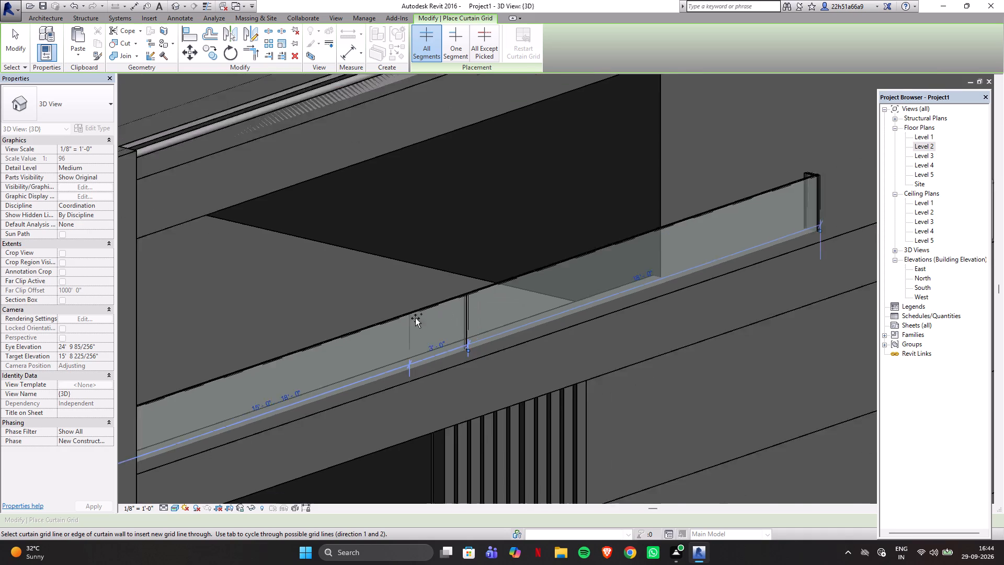
scroll(415, 318, "down", 1)
left_click(332, 338)
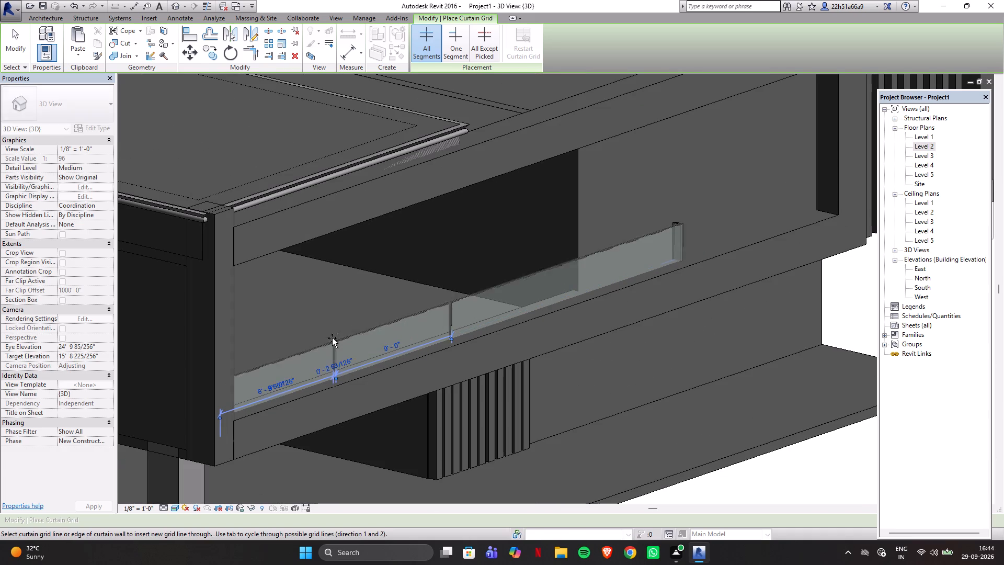
left_click(396, 322)
left_click(275, 356)
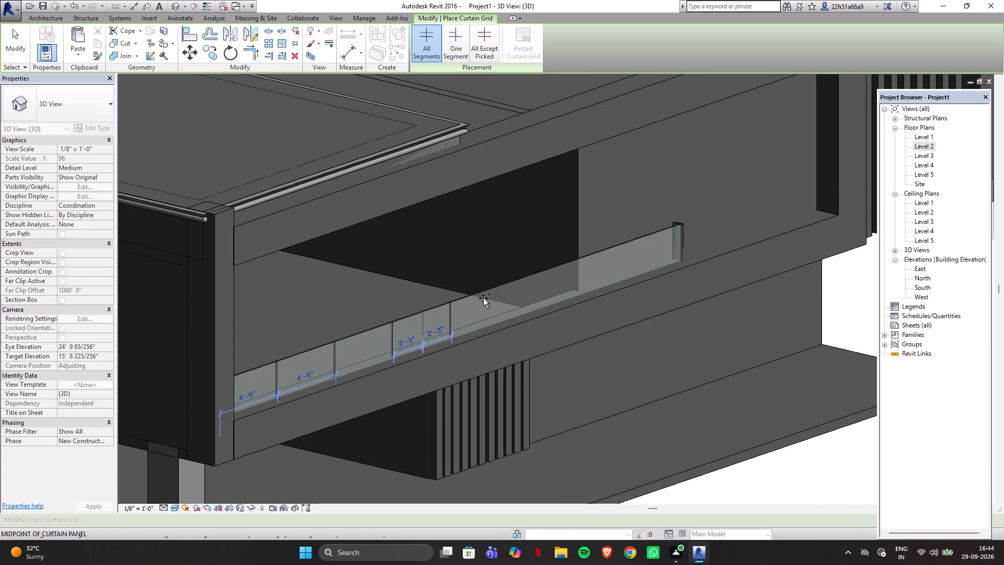
left_click(508, 278)
left_click(560, 263)
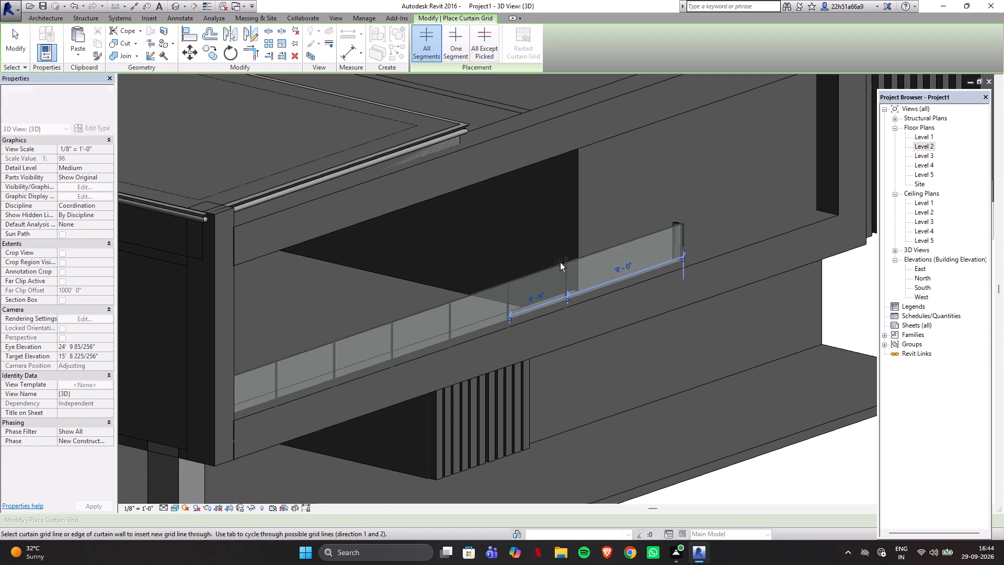
left_click(622, 246)
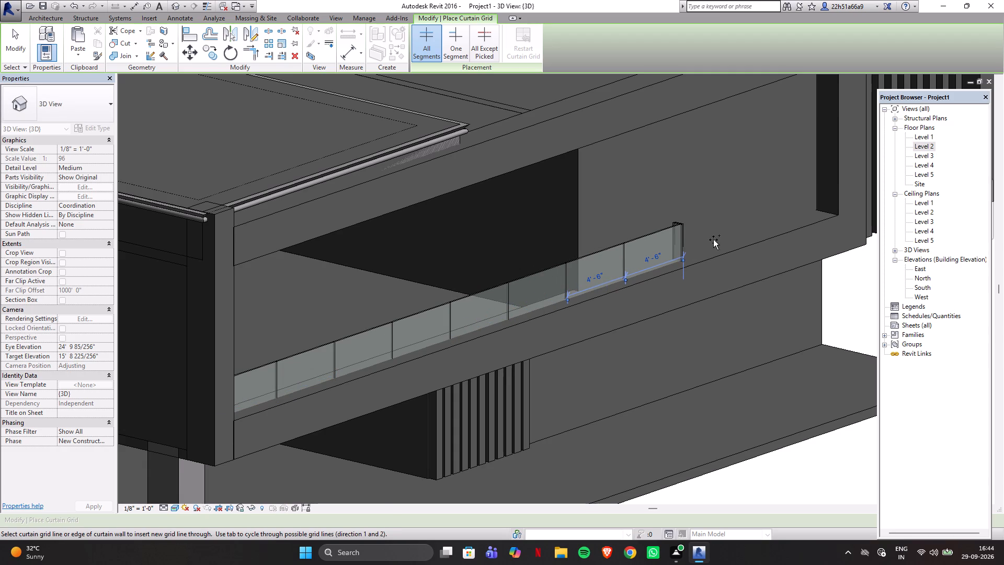
key("Escape")
key("Escape")
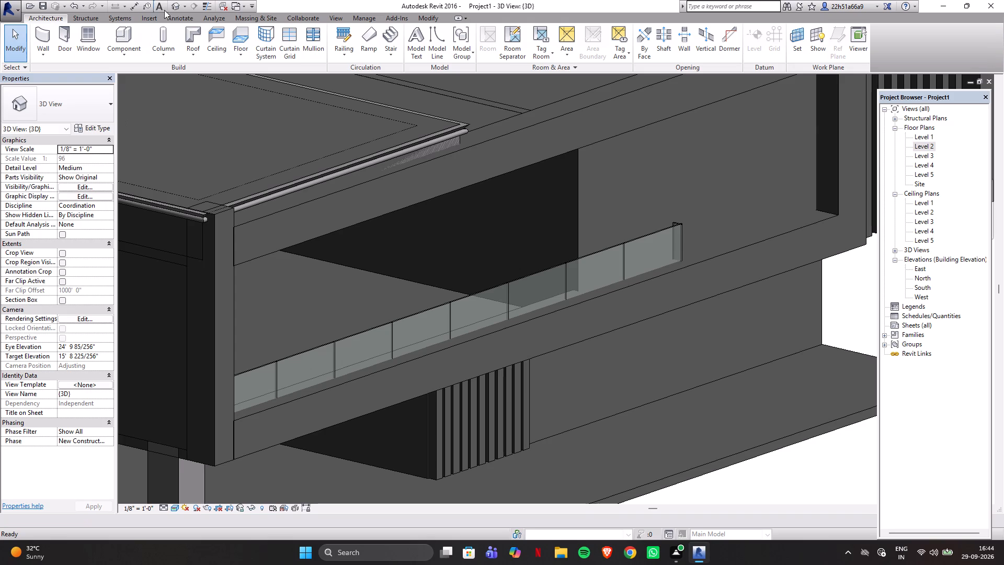
Place Rectangular Mullion 50 x 150mm on all grid lines of the parapet curtain wall and its short return.
left_click(315, 33)
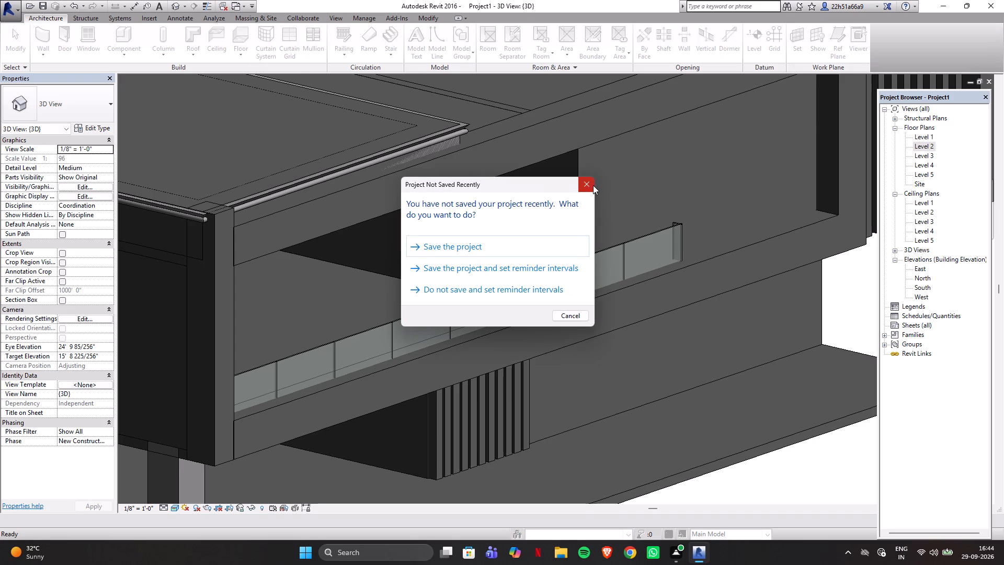
left_click(592, 183)
left_click(460, 43)
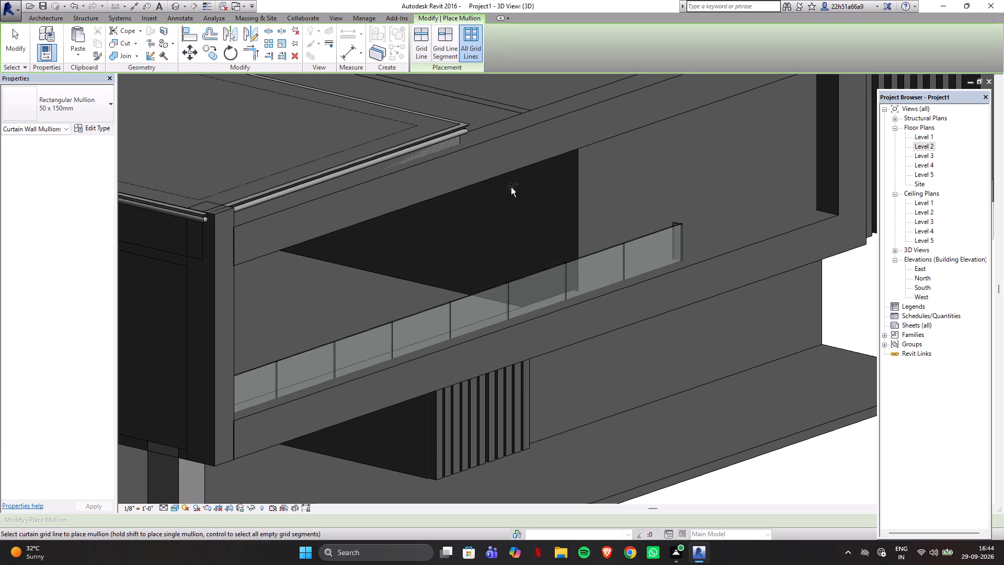
left_click(512, 295)
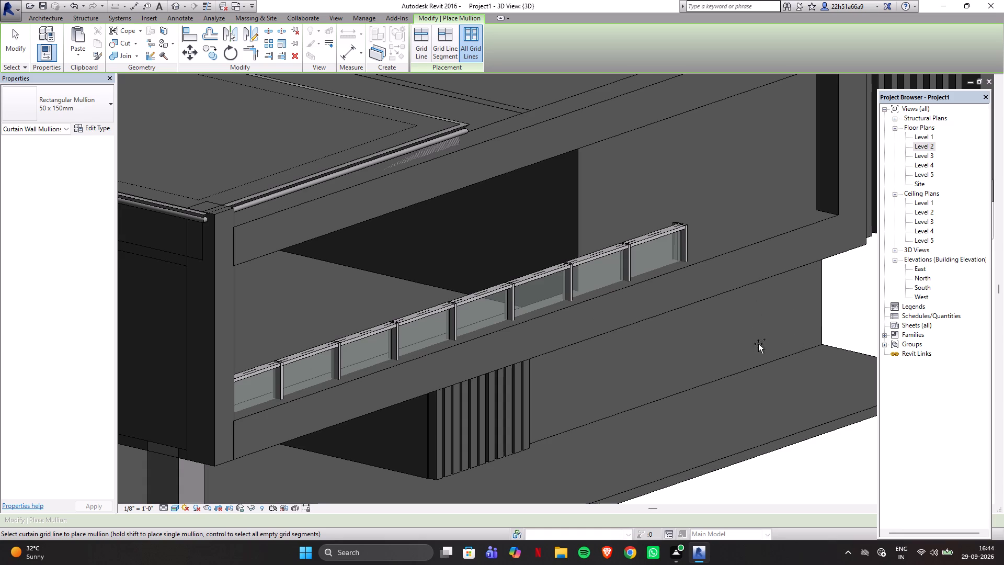
middle_click_drag(683, 215, 754, 270, "shift")
scroll(675, 222, "up", 1)
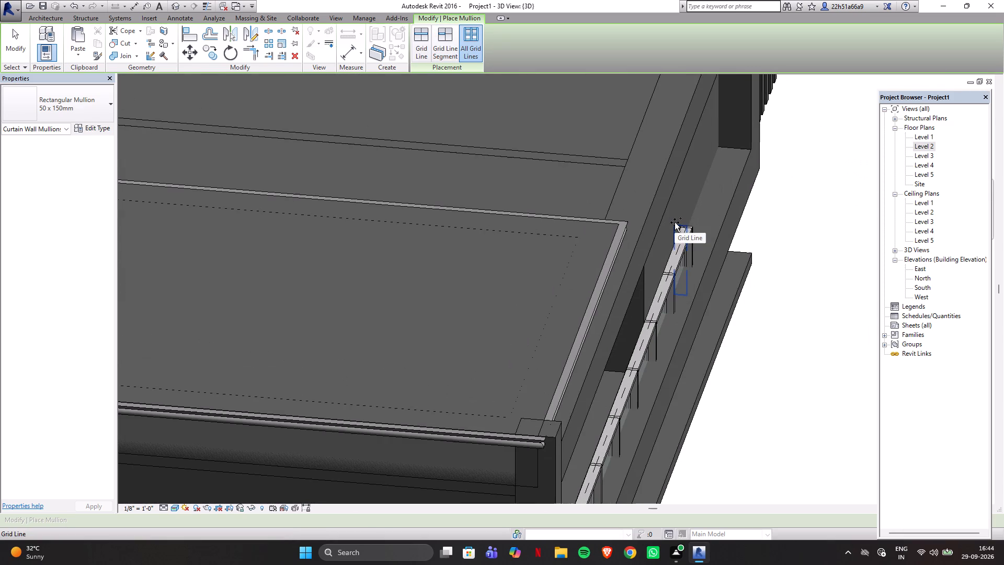
left_click(675, 222)
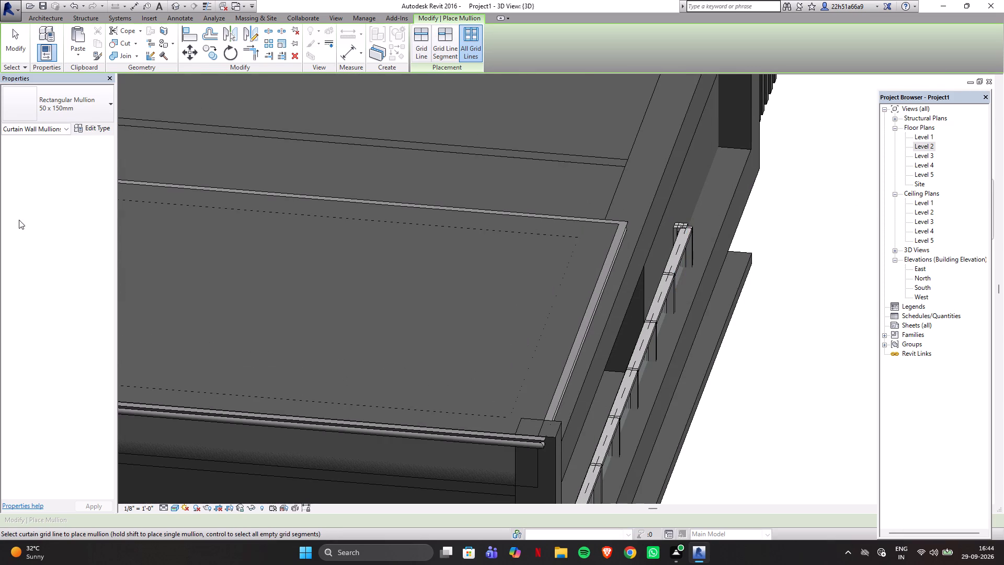
Examine the mullioned glass parapet within the south frame from several angles.
left_click(36, 19)
scroll(794, 310, "down", 2)
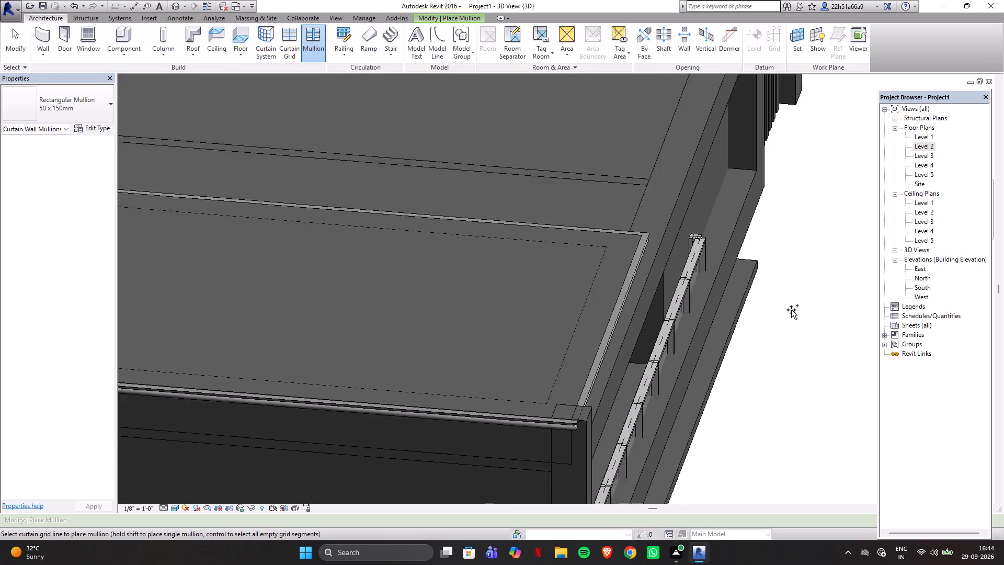
scroll(791, 310, "down", 6)
scroll(811, 343, "up", 3)
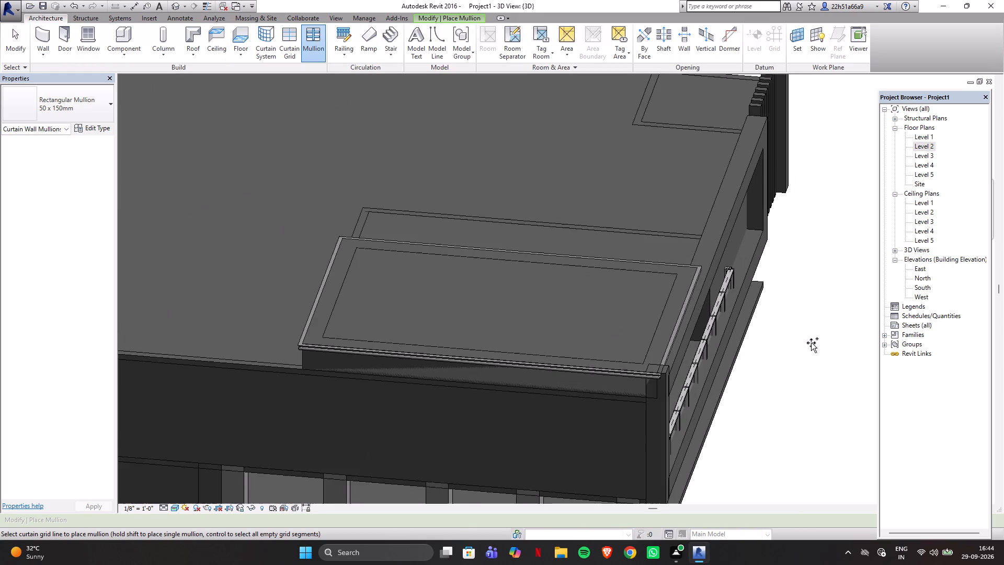
middle_click_drag(812, 345, 628, 274, "shift")
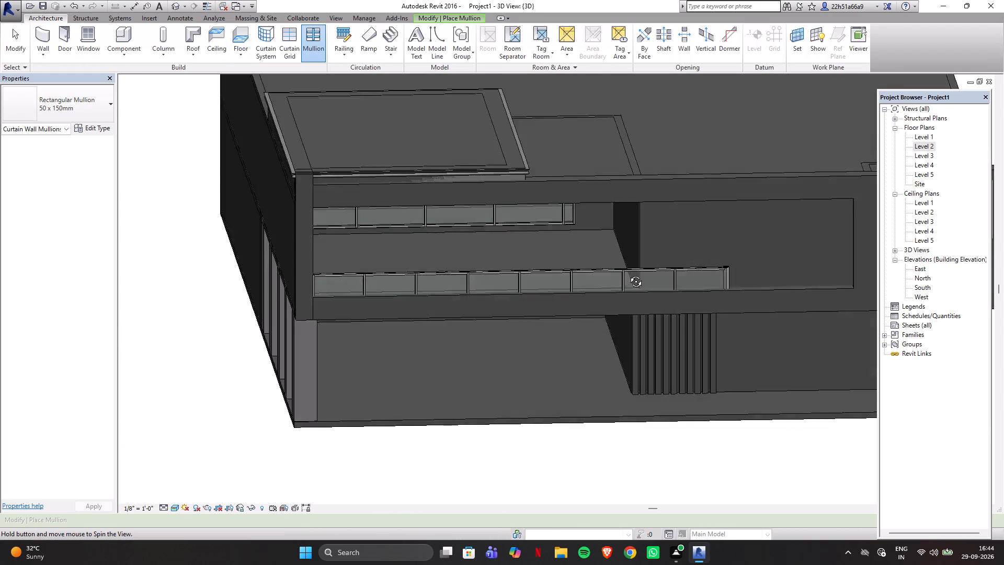
middle_click_drag(628, 274, 555, 349, "shift")
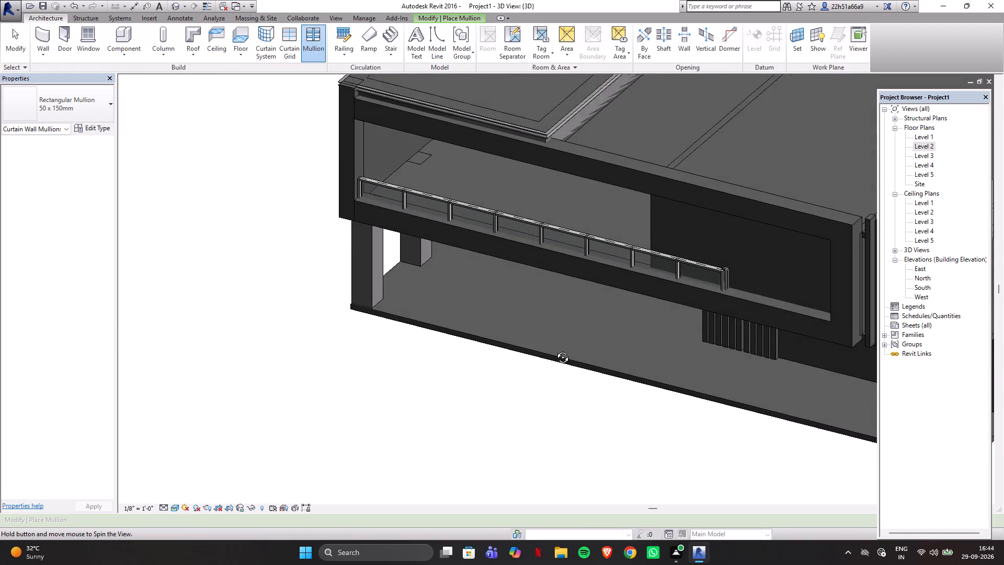
middle_click_drag(555, 349, 586, 367, "shift")
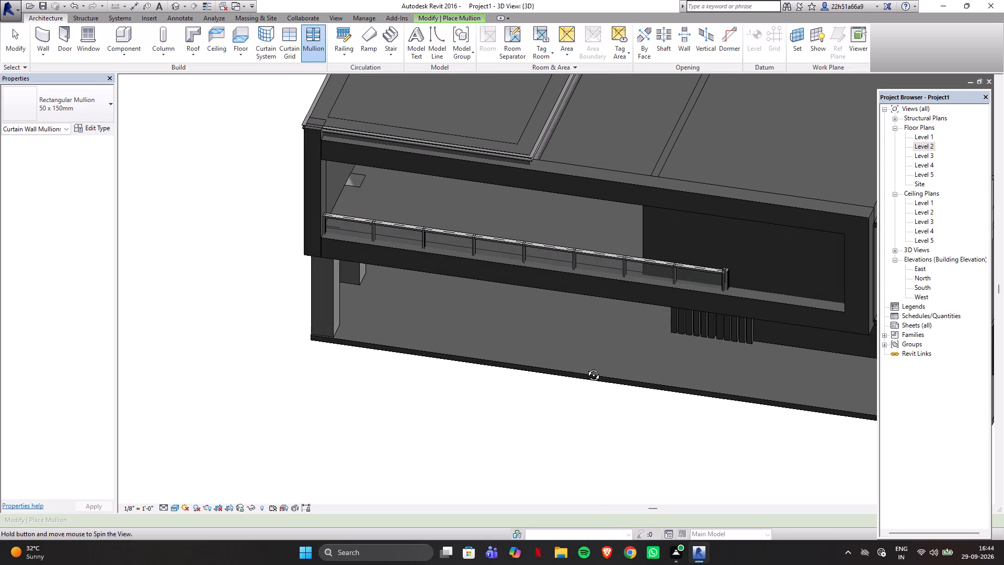
middle_click_drag(586, 367, 706, 271, "shift")
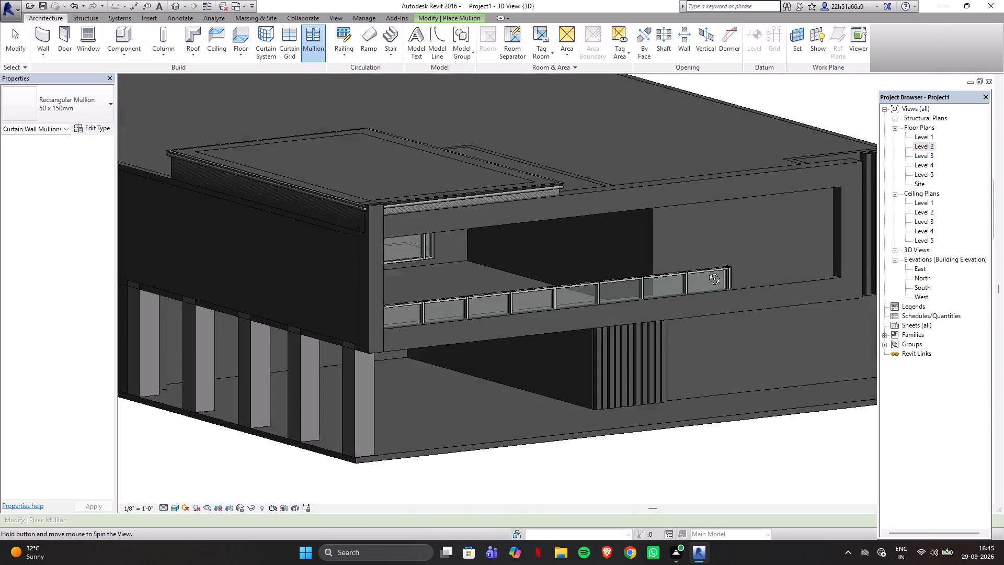
Examine the whole building in 3D from several angles, including the south frame, glass parapet and ground-floor walls.
middle_click_drag(706, 271, 659, 276, "shift")
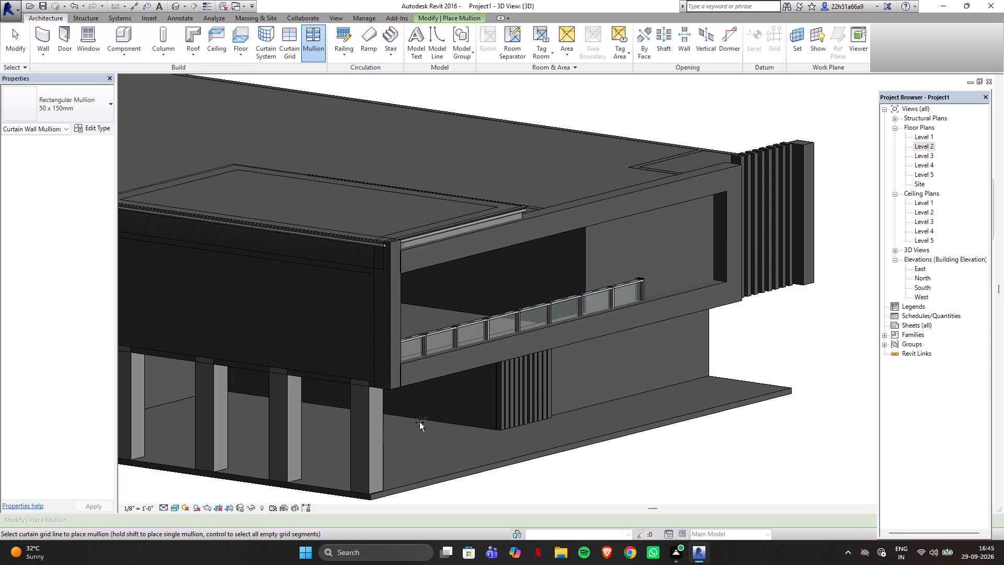
scroll(488, 397, "down", 7)
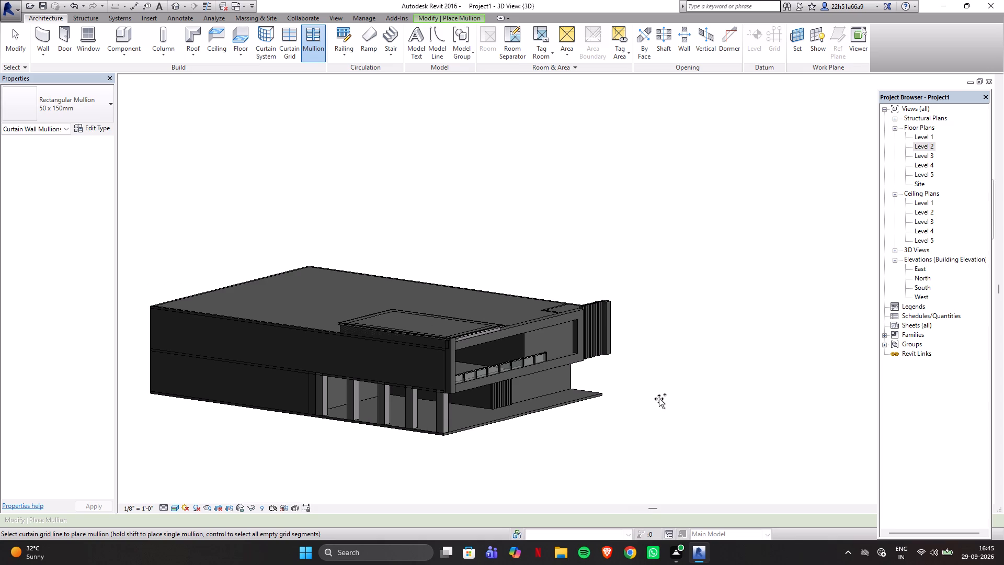
middle_click_drag(677, 392, 671, 388, "shift")
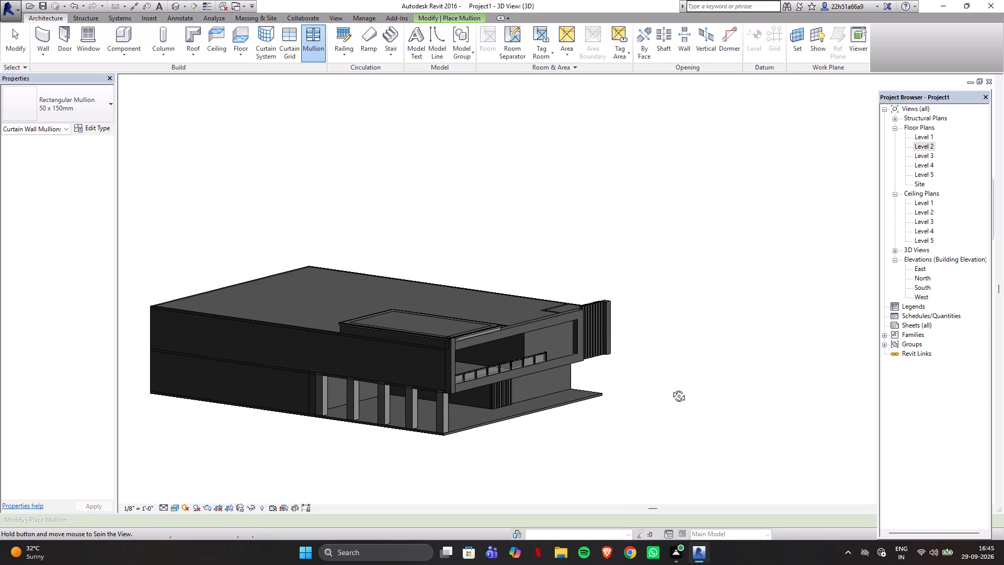
middle_click_drag(671, 388, 557, 340, "shift")
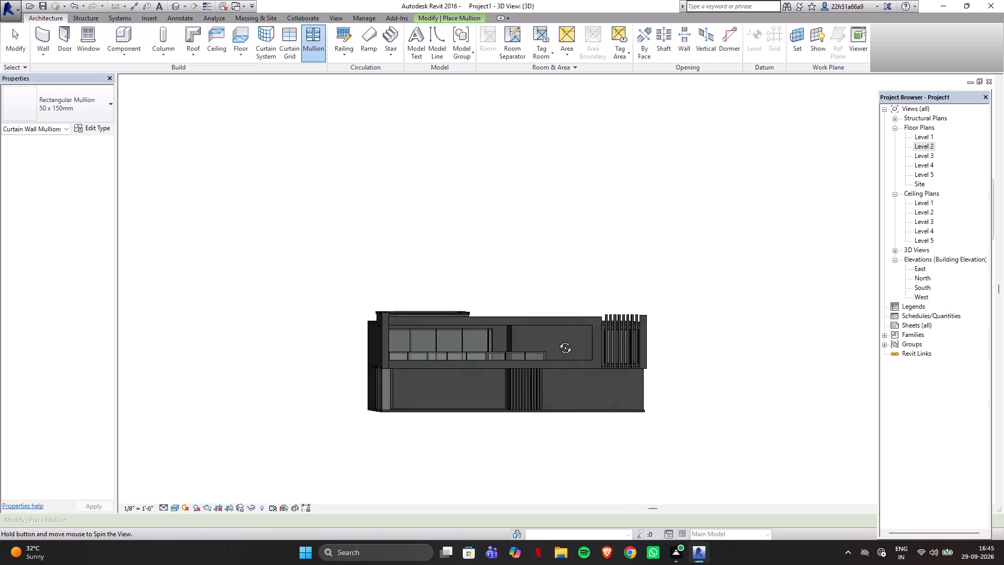
middle_click_drag(557, 340, 565, 334, "shift")
scroll(552, 340, "up", 5)
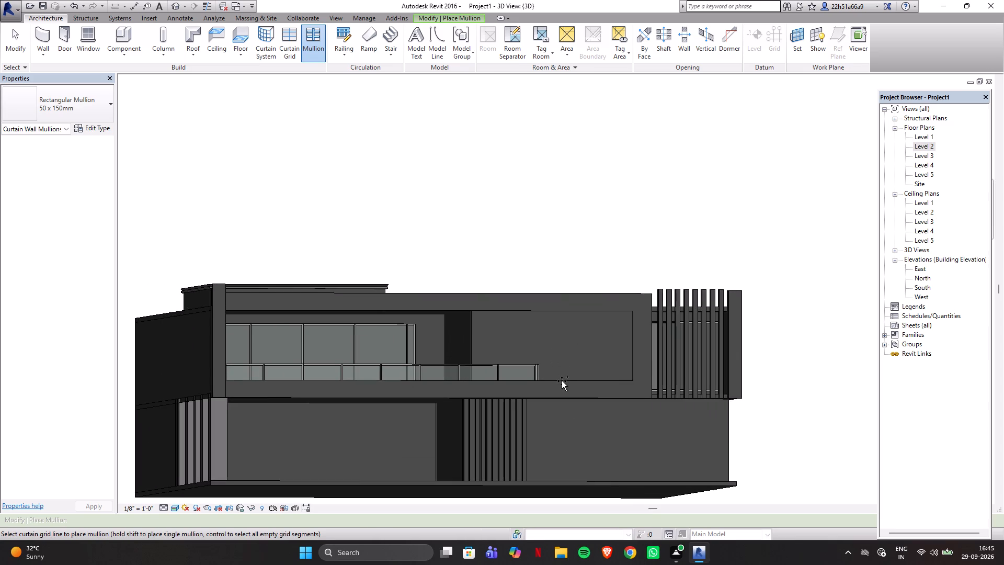
scroll(562, 381, "up", 1)
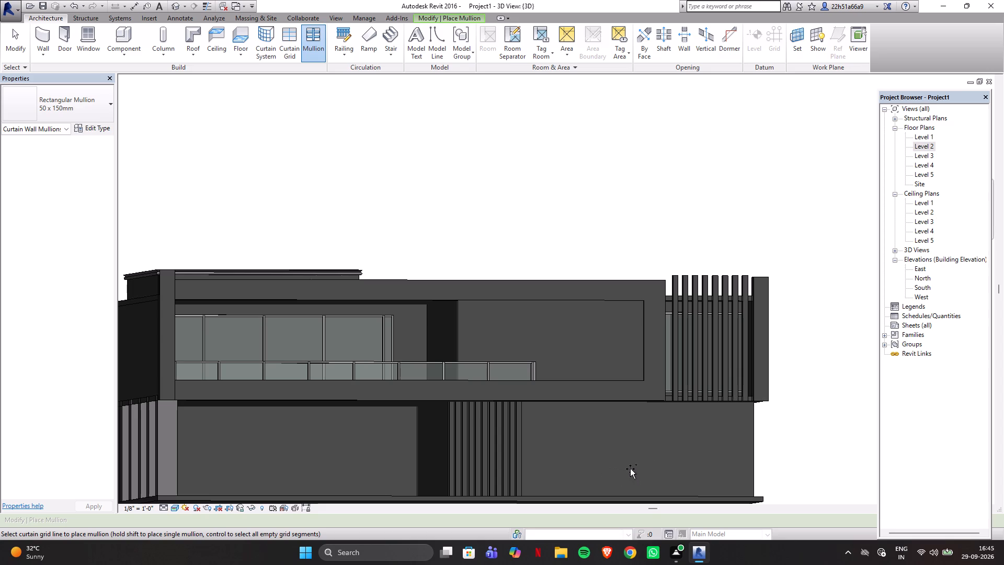
middle_click_drag(642, 481, 637, 505, "shift")
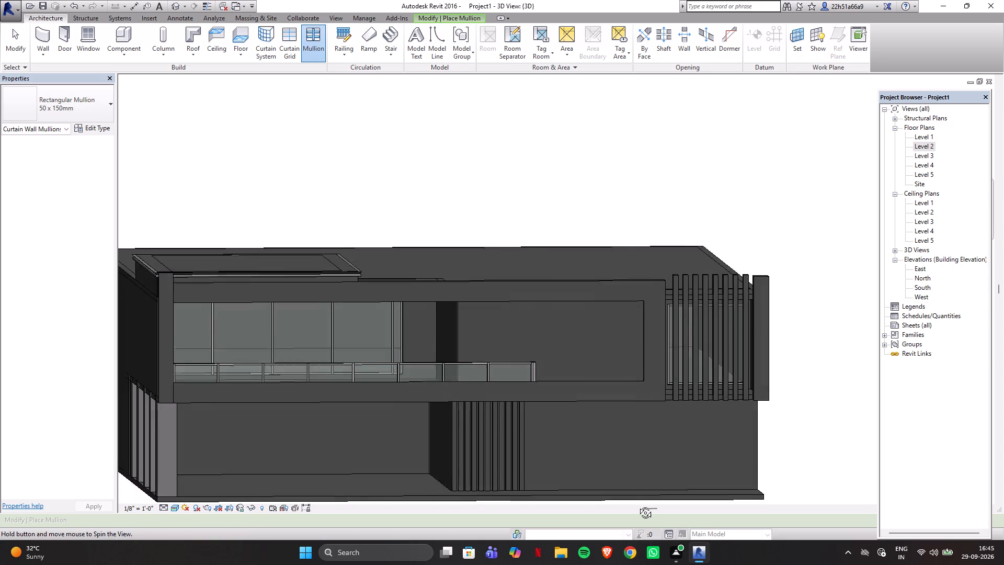
middle_click_drag(637, 505, 636, 511, "shift")
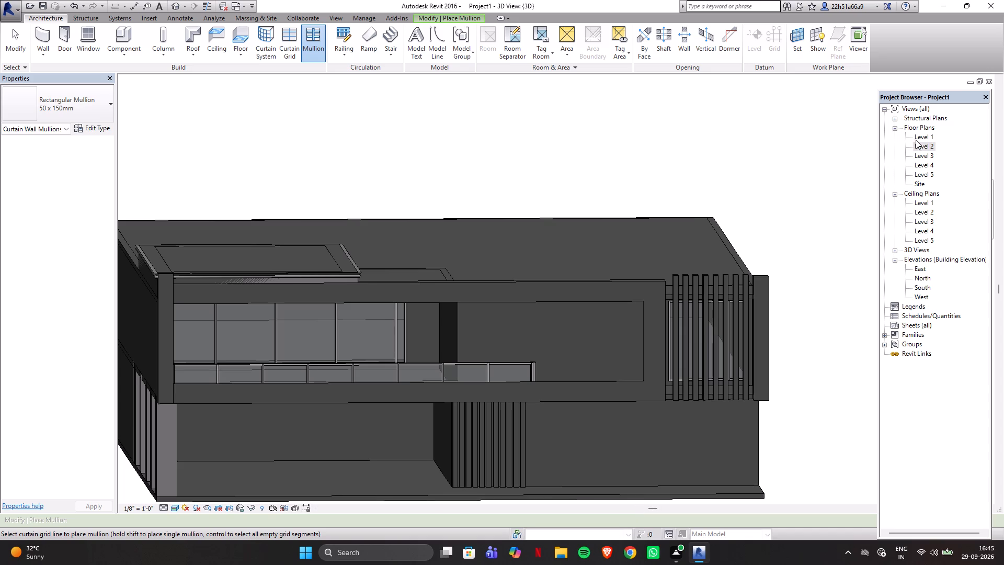
On the Level 1 plan, draw an 8' Curtain Wall within the recessed south-facing wall, starting 4' from the west wall's inner face.
double_click(920, 138)
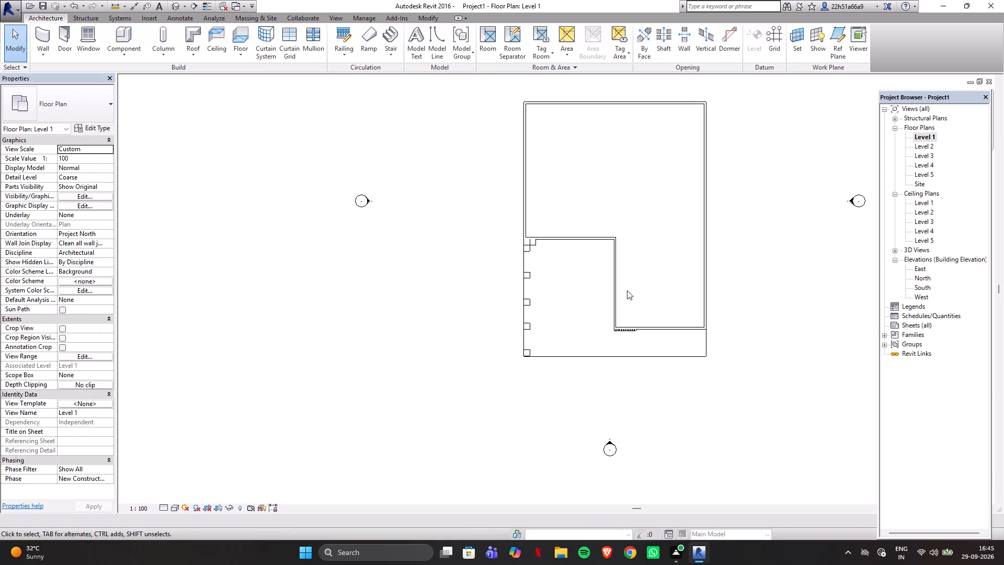
scroll(569, 244, "up", 3)
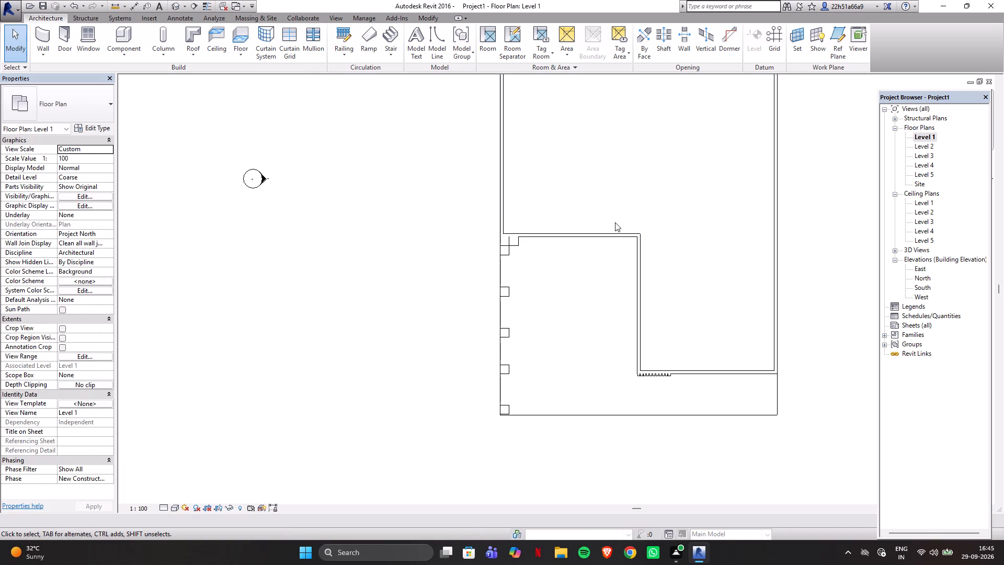
scroll(615, 222, "up", 2)
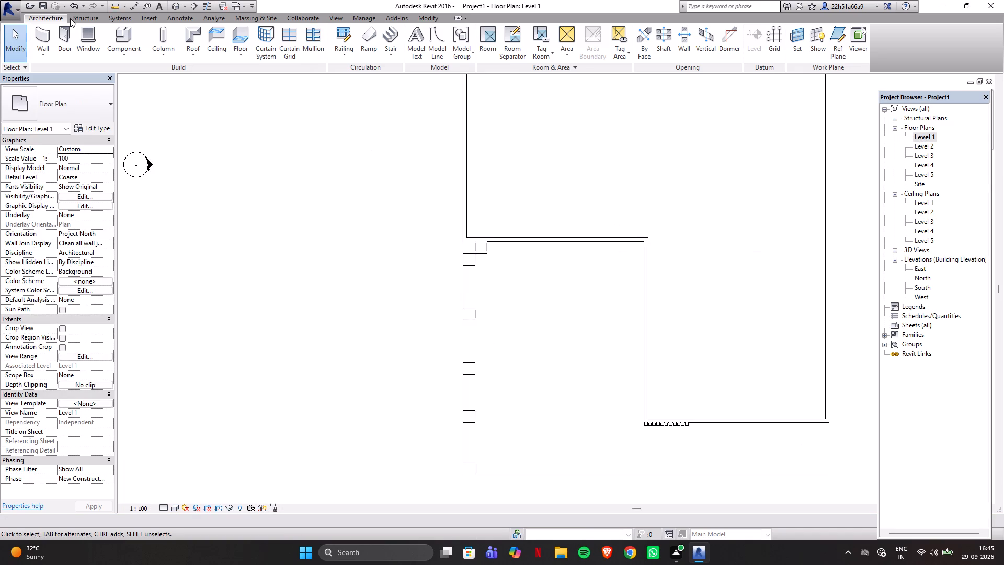
left_click(42, 36)
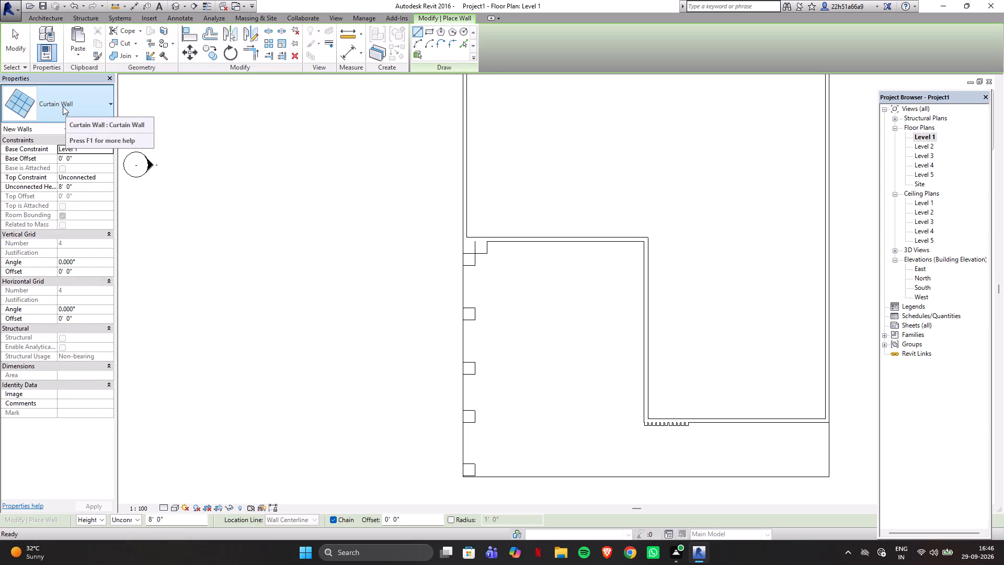
left_click(63, 106)
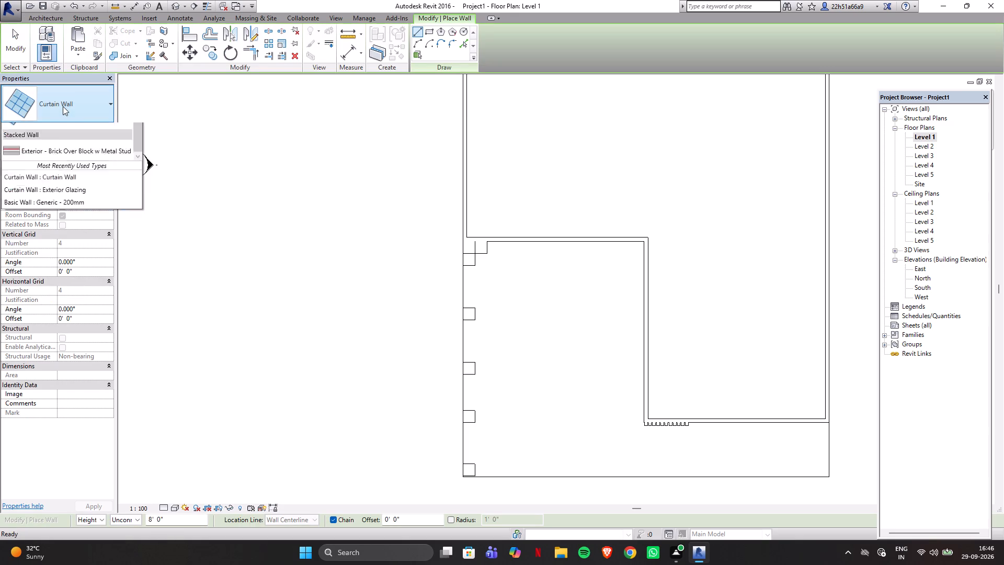
left_click(26, 99)
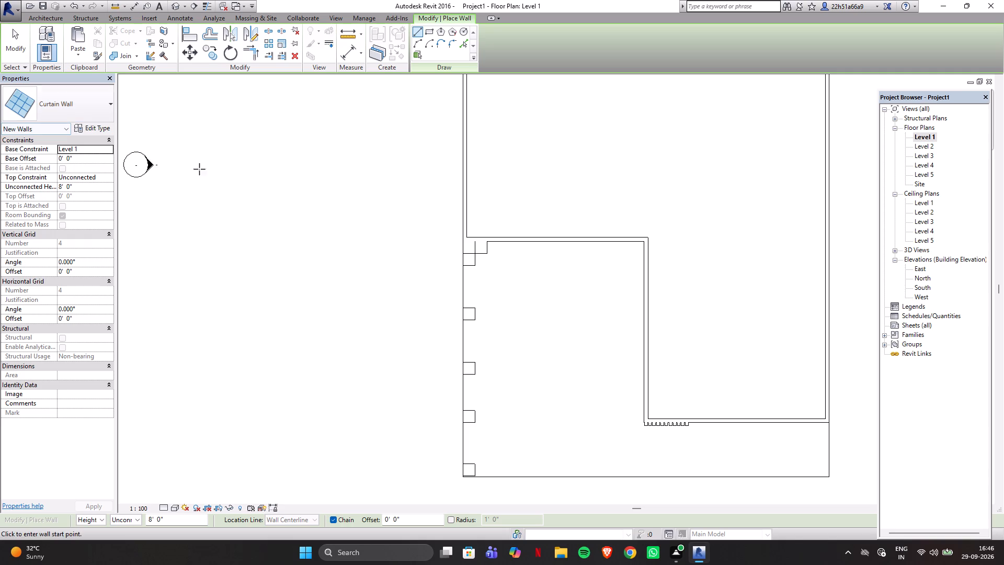
scroll(482, 245, "up", 4)
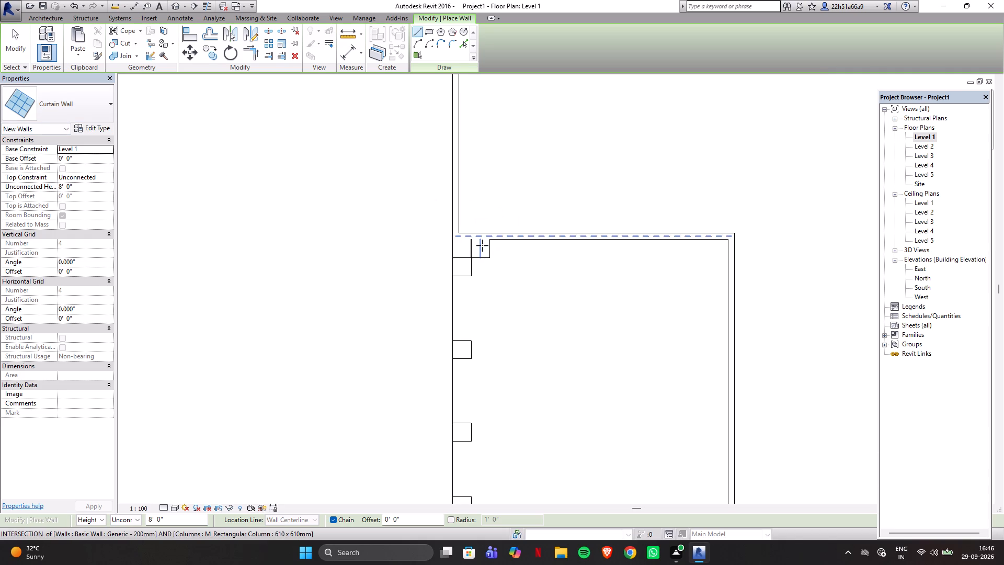
scroll(494, 235, "up", 3)
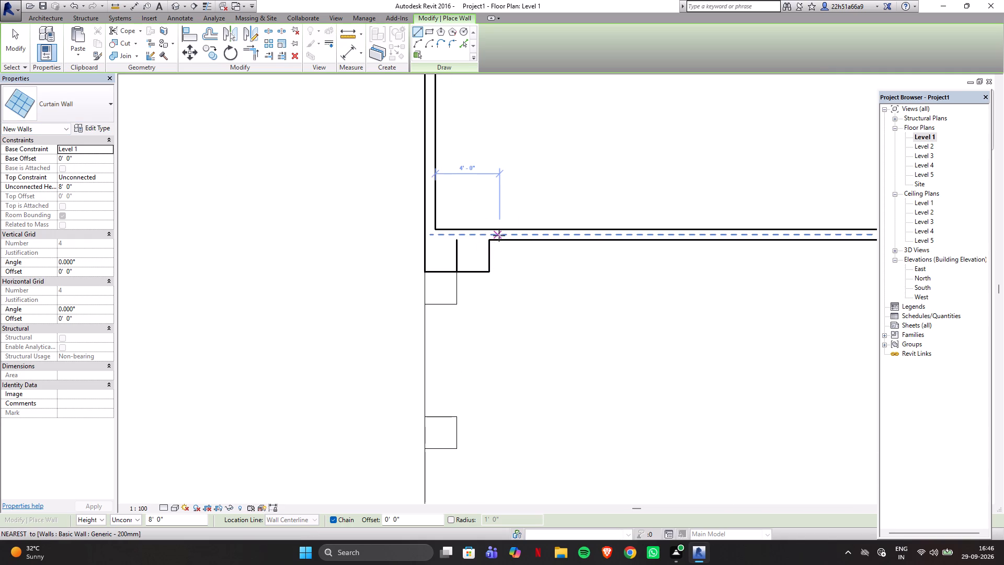
left_click(501, 235)
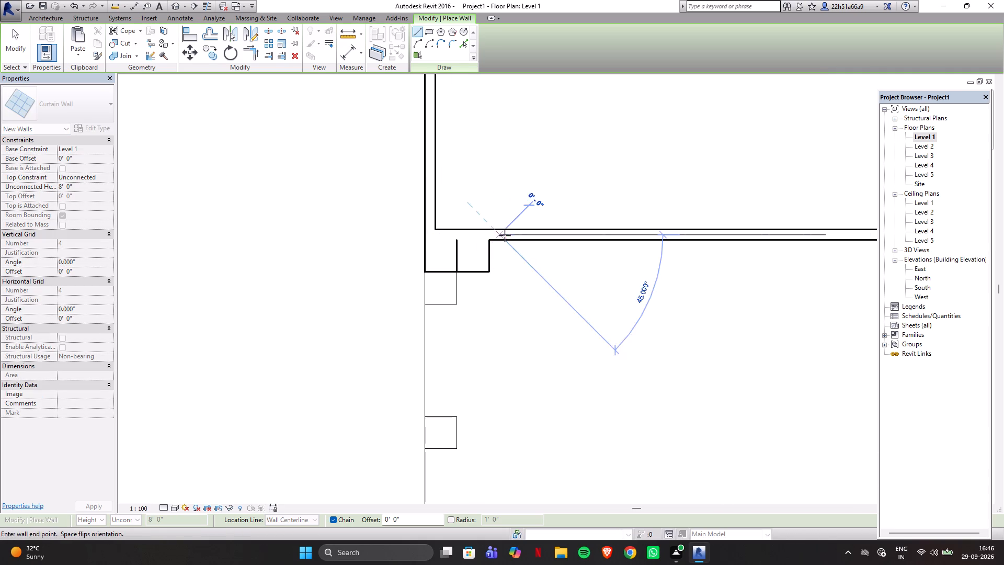
left_click(626, 236)
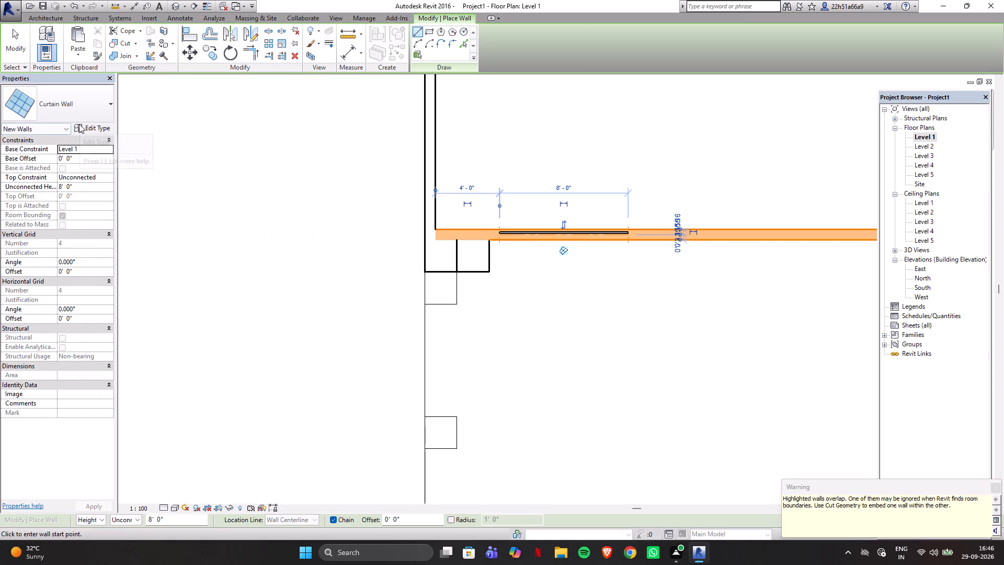
Enable Automatically Embed in the Curtain Wall type properties so the glazing cuts into the host wall.
left_click(79, 124)
left_click(556, 234)
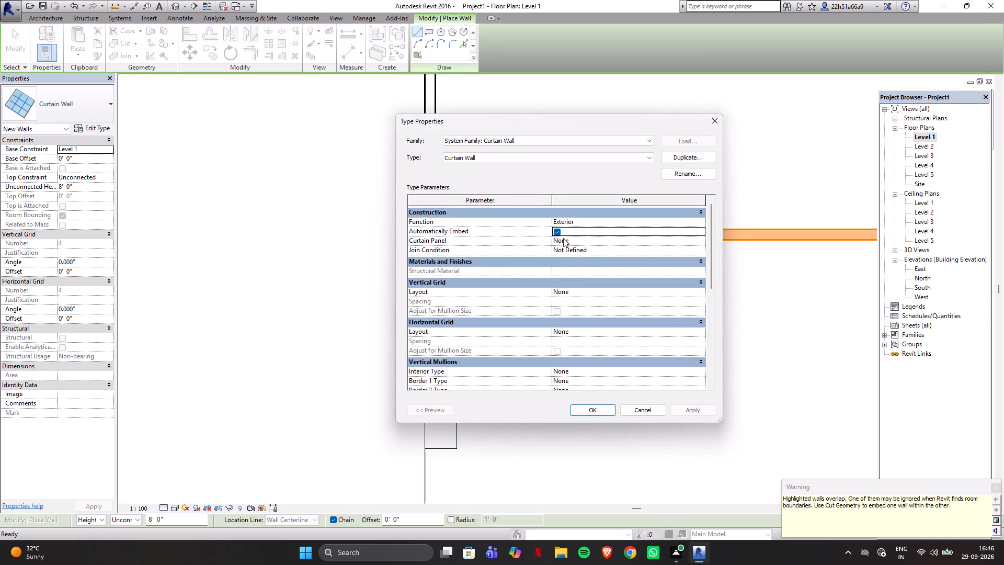
left_click(599, 408)
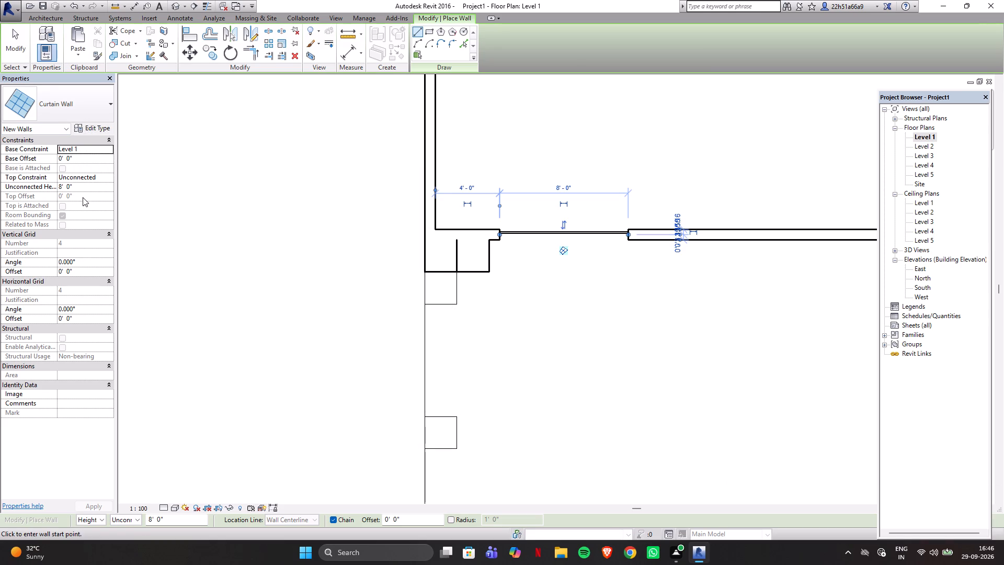
Set the base offset to 6" and the unconnected height to 9' for new curtain walls.
left_click(76, 159)
left_click_drag(82, 156, 35, 158)
key("6")
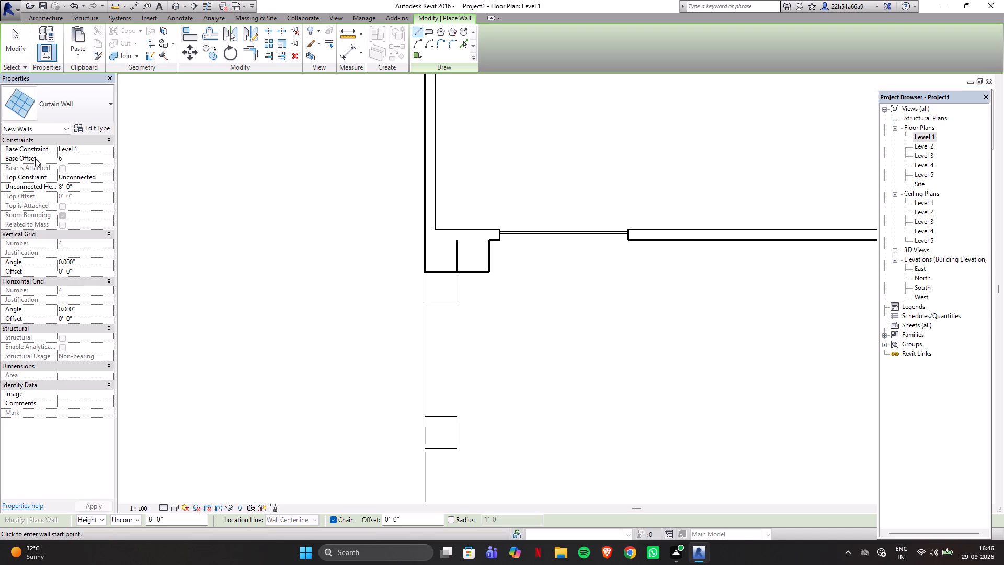
key("shift+quotedbl")
key("Return")
scroll(35, 158, "up", 1)
left_click(79, 188)
key("9")
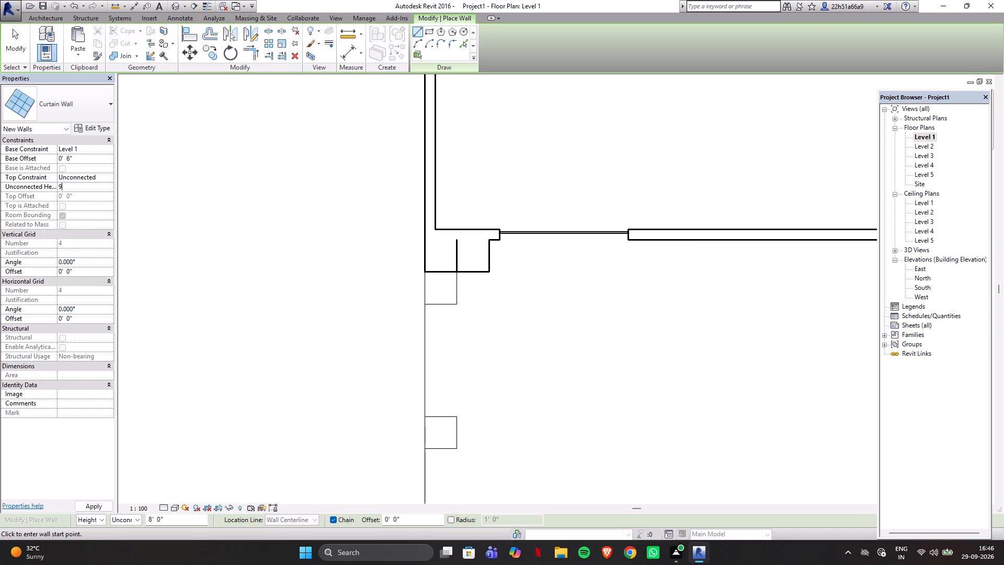
key("apostrophe")
key("Return")
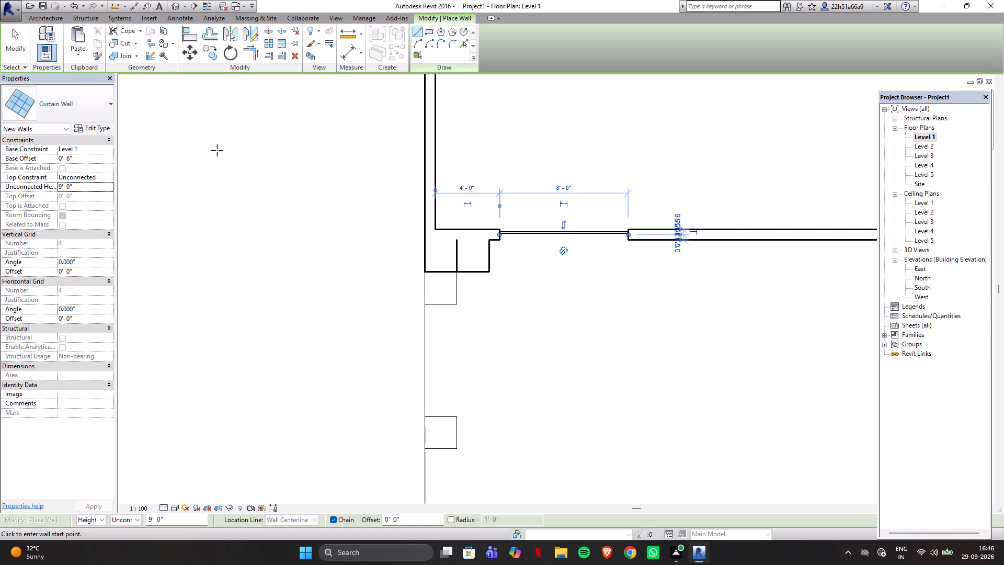
In the 3D view, add a vertical curtain grid line at the midpoint of the 8' ground-floor curtain wall, 4' from each end.
left_click(175, 8)
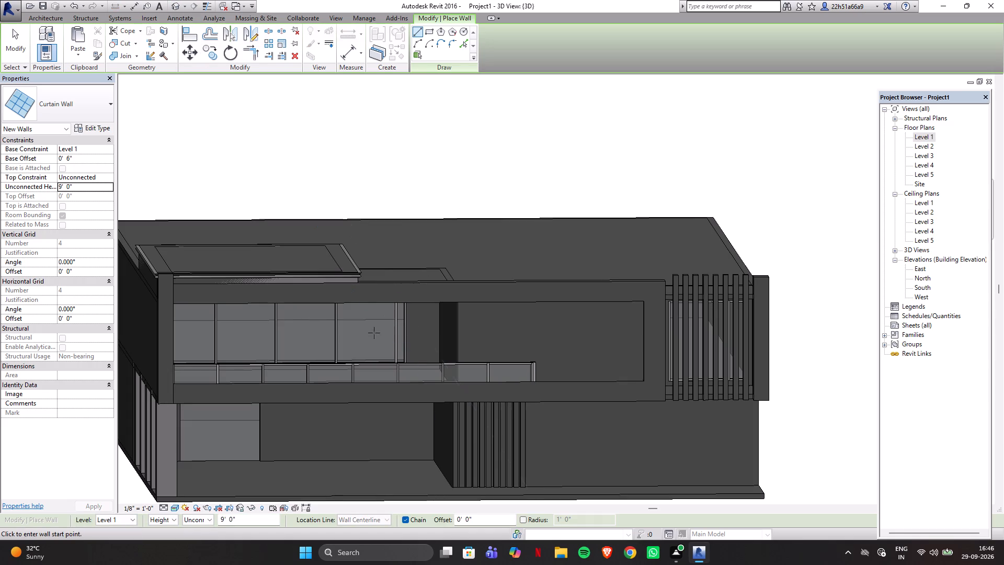
scroll(260, 423, "down", 4)
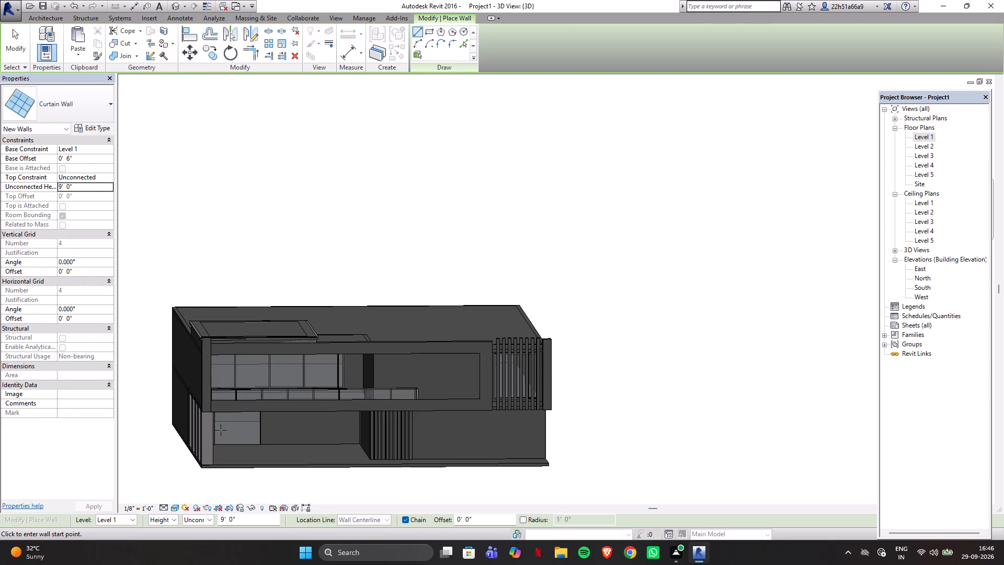
scroll(221, 430, "up", 4)
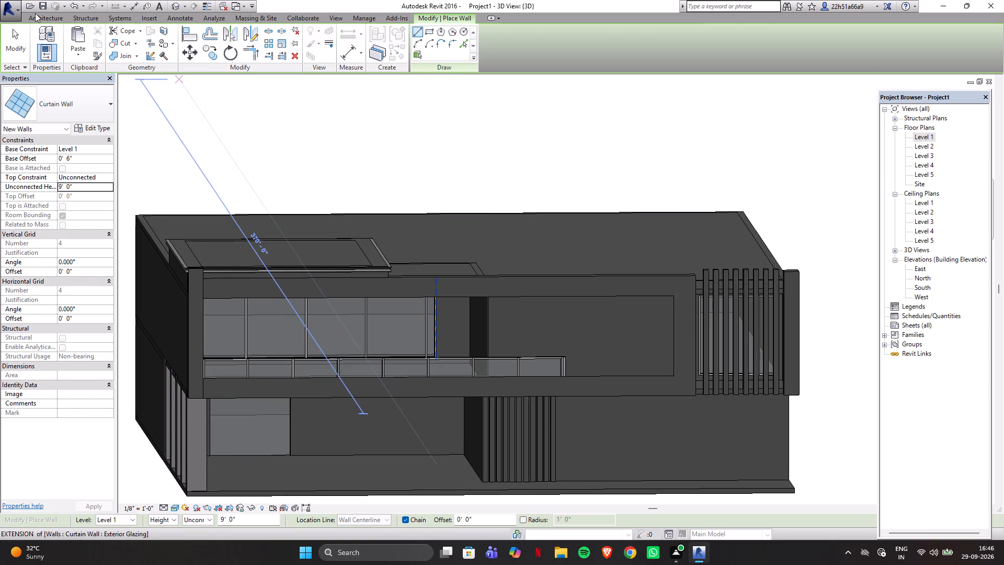
left_click(35, 13)
left_click(38, 16)
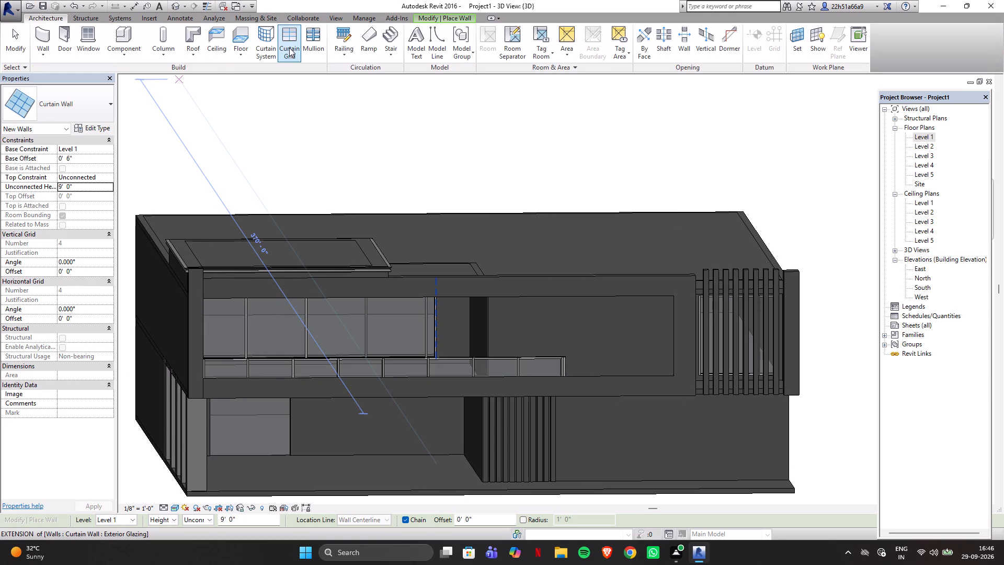
left_click(293, 42)
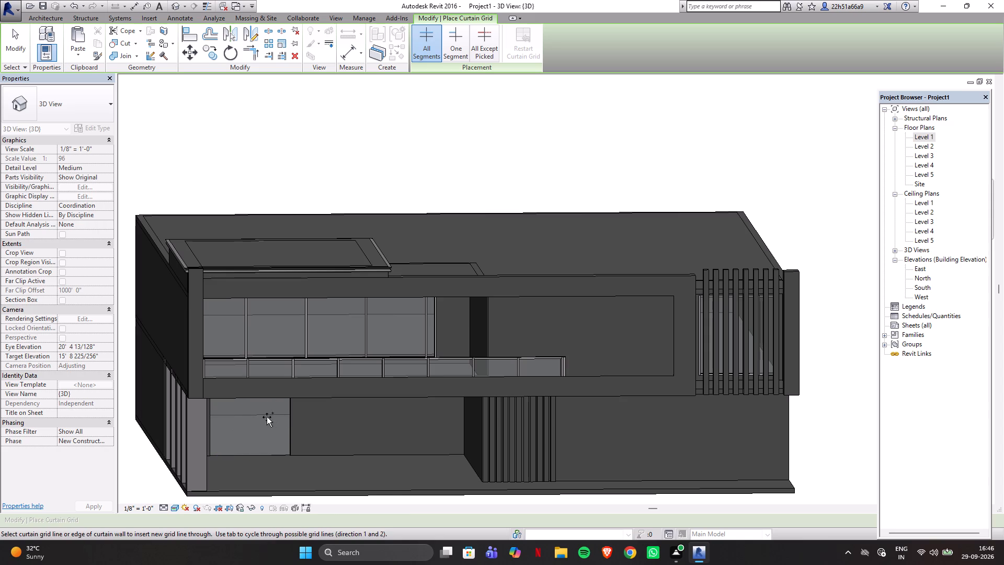
left_click(249, 455)
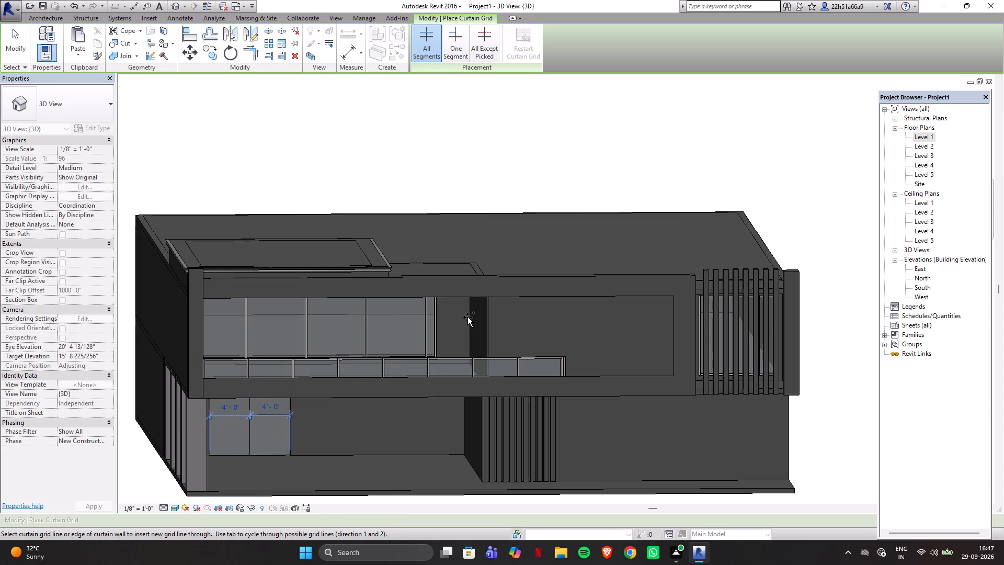
key("Escape")
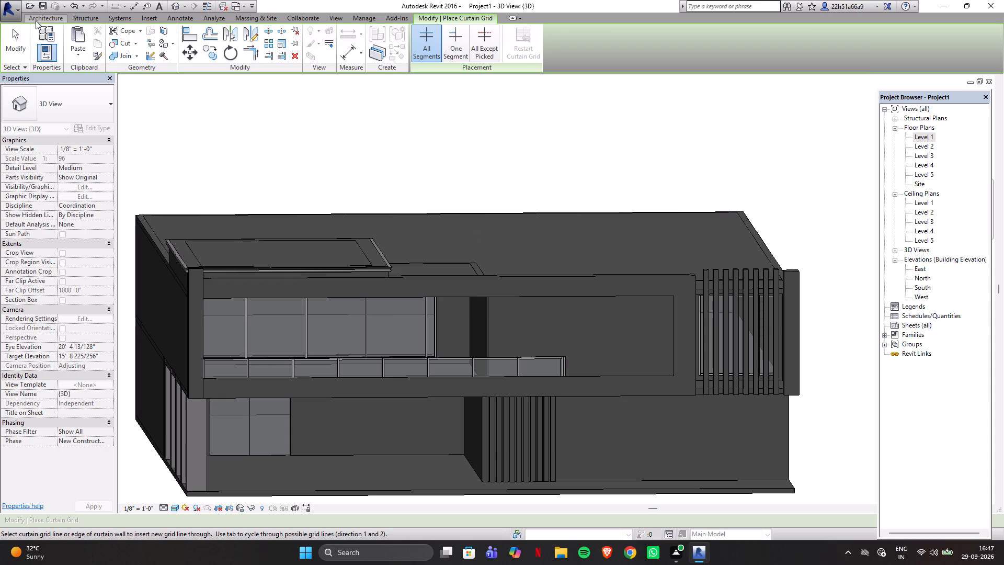
Place Rectangular Mullion 50 x 150mm on all grid lines of the 8' ground-floor curtain wall.
left_click(36, 20)
left_click(313, 36)
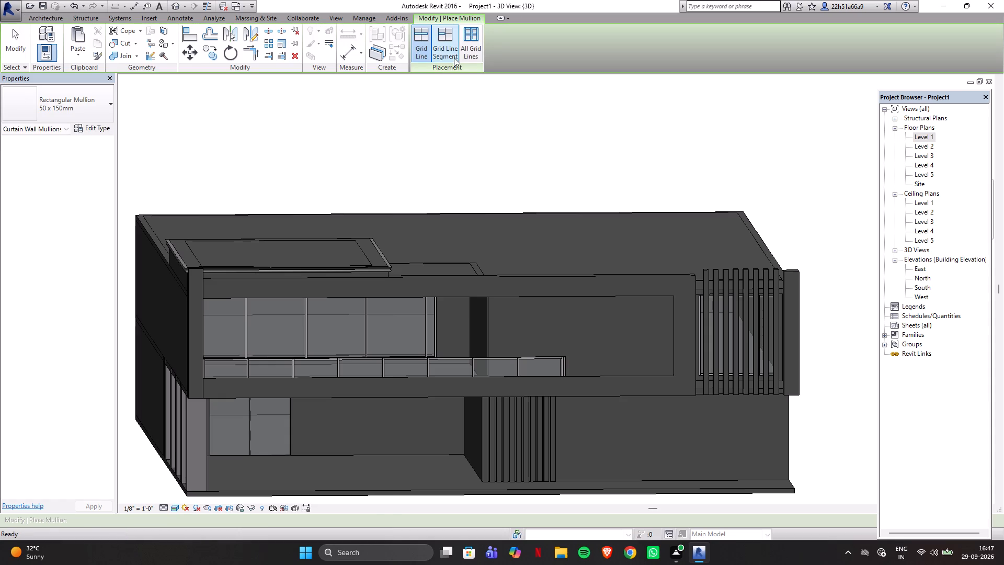
left_click(470, 41)
left_click(250, 440)
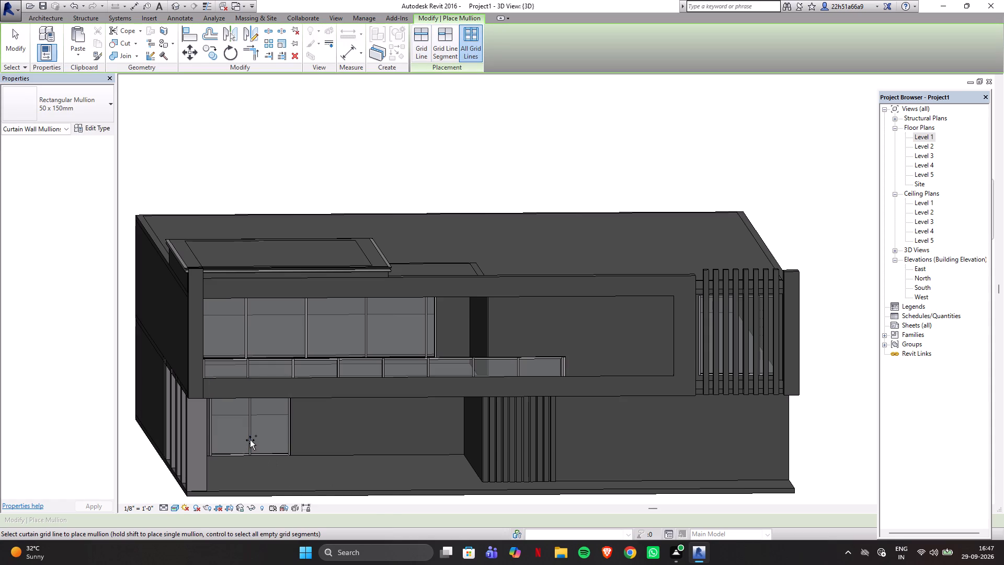
key("Escape")
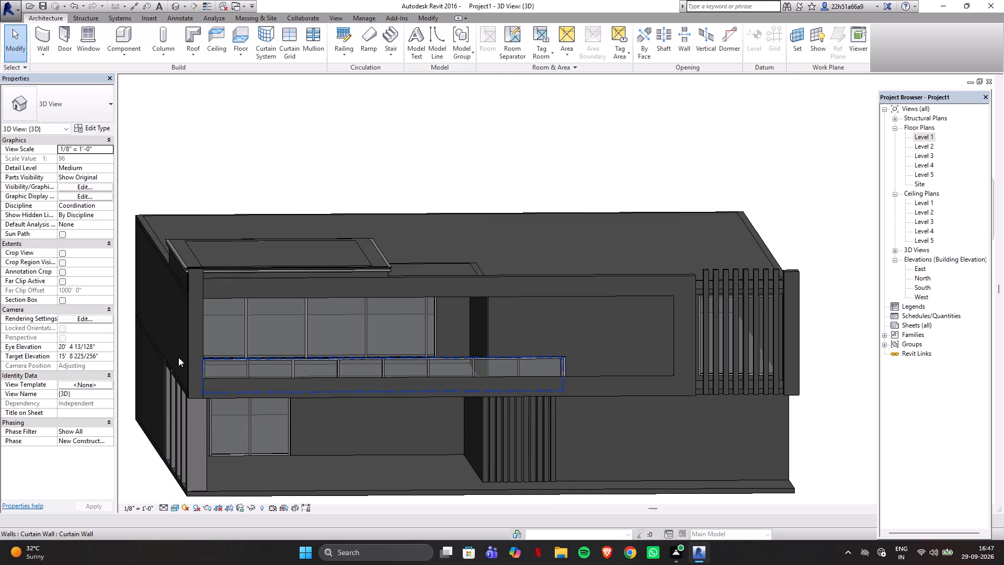
On the Level 1 plan, draw a 15' Curtain Wall along the north-south stepped wall, starting 6'-6" south of its corner.
left_click(36, 37)
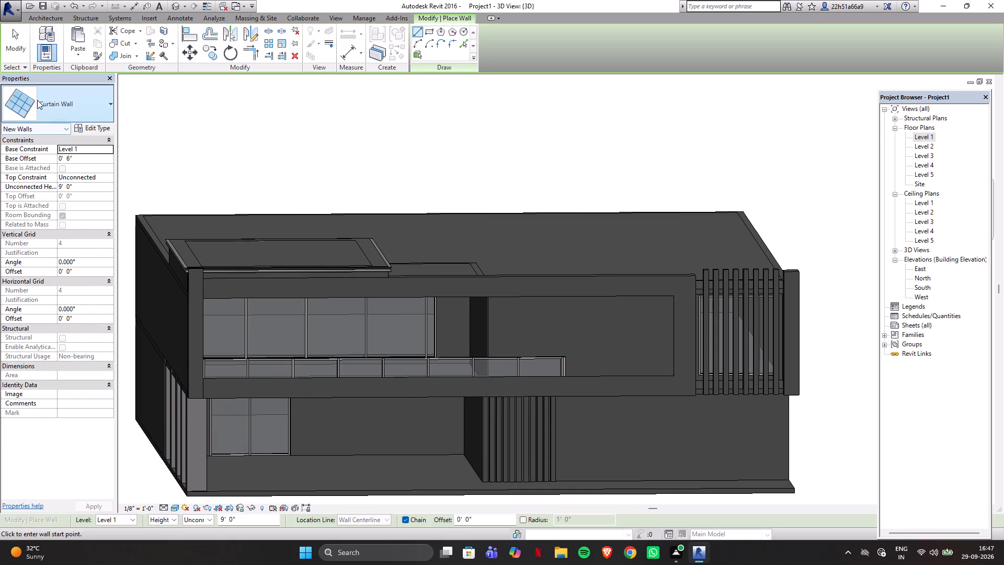
double_click(922, 138)
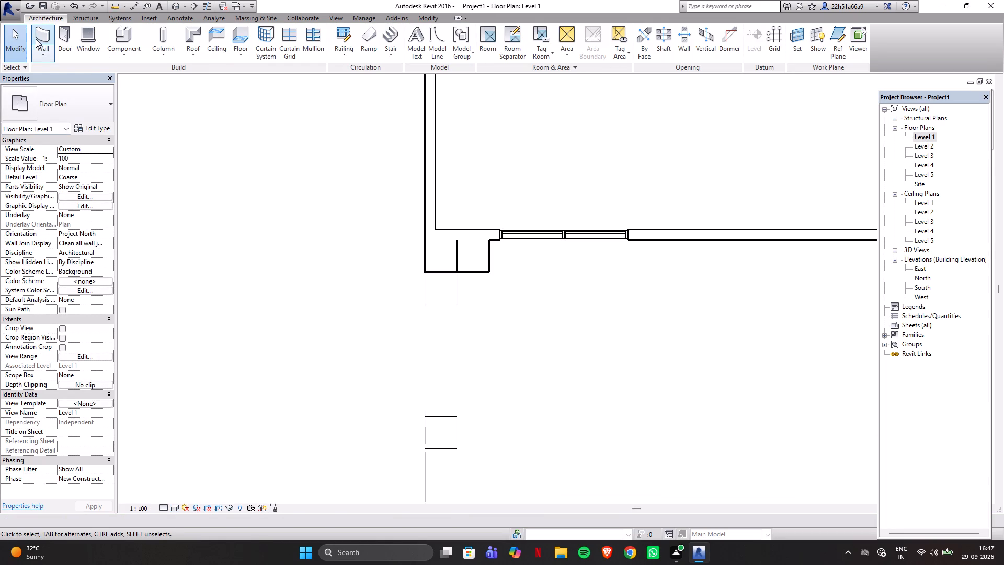
left_click(40, 34)
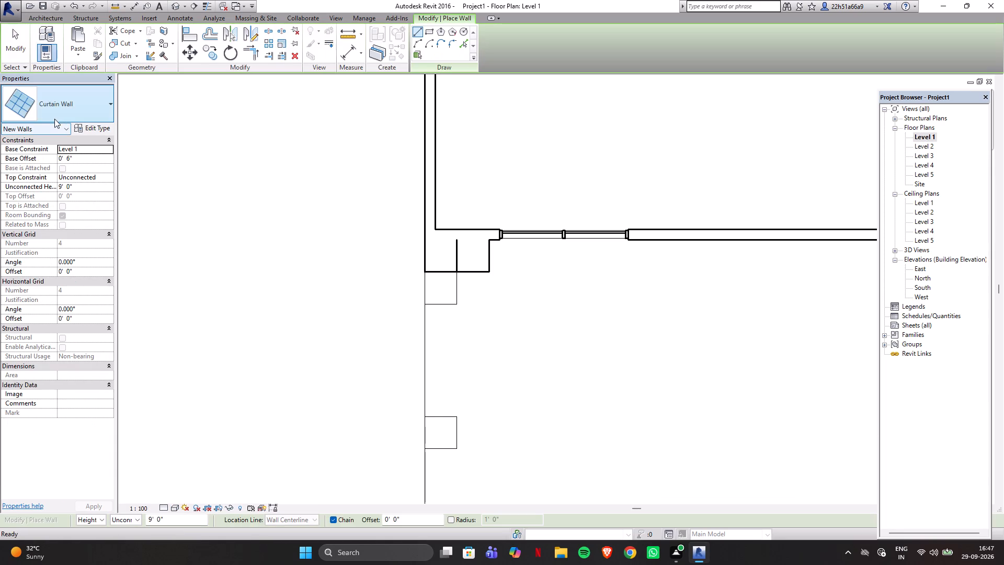
left_click(25, 101)
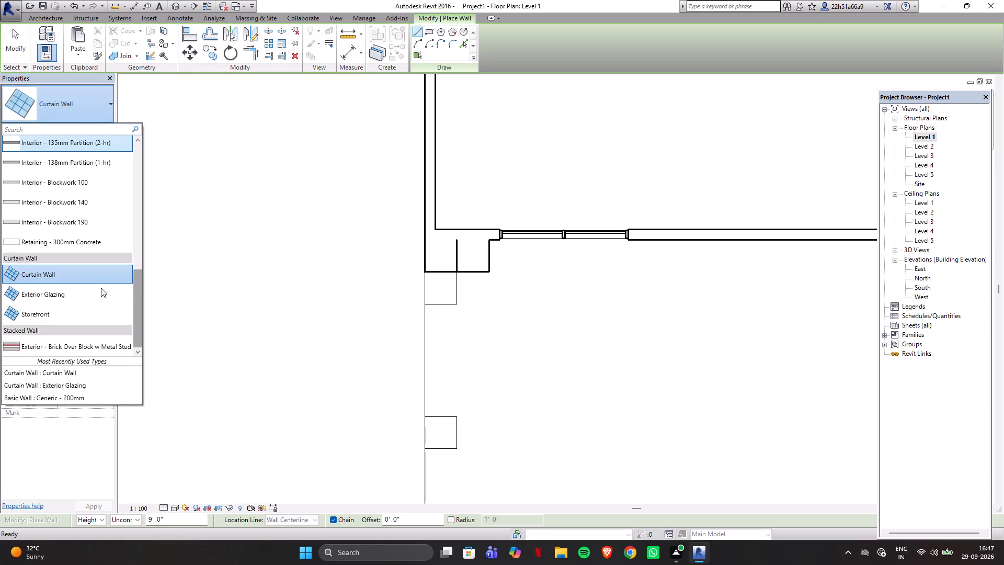
left_click(66, 274)
scroll(207, 233, "down", 7)
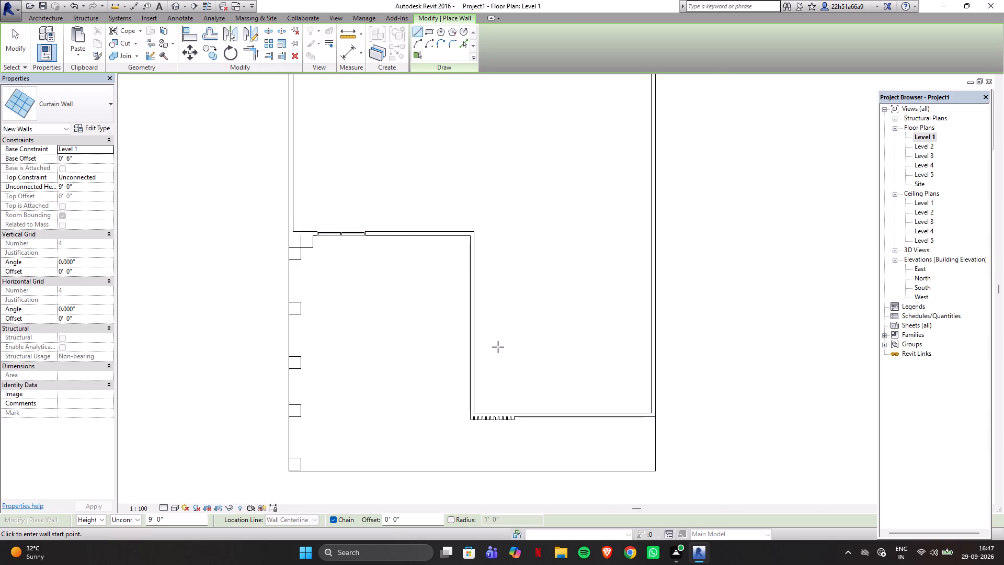
scroll(461, 288, "up", 3)
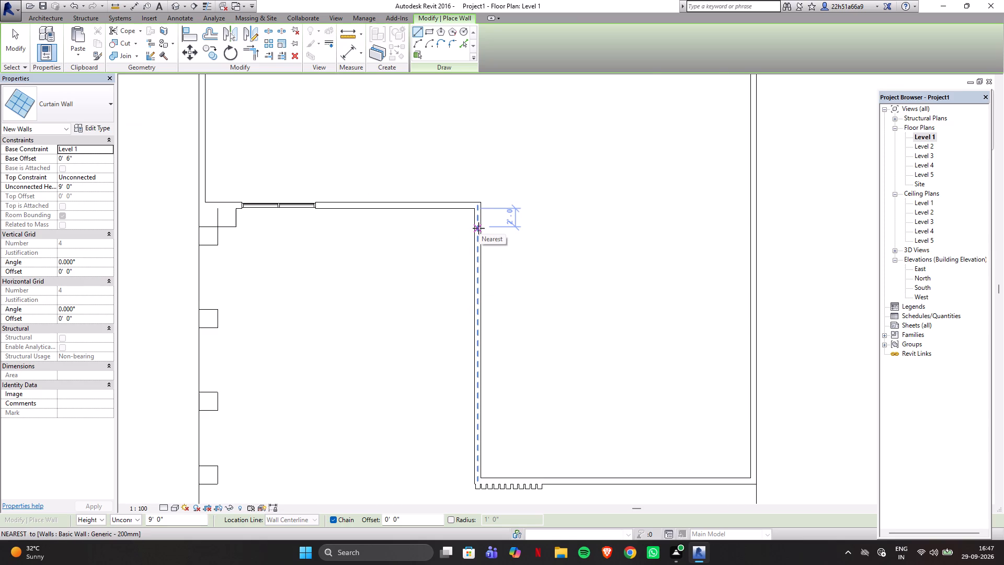
left_click(476, 270)
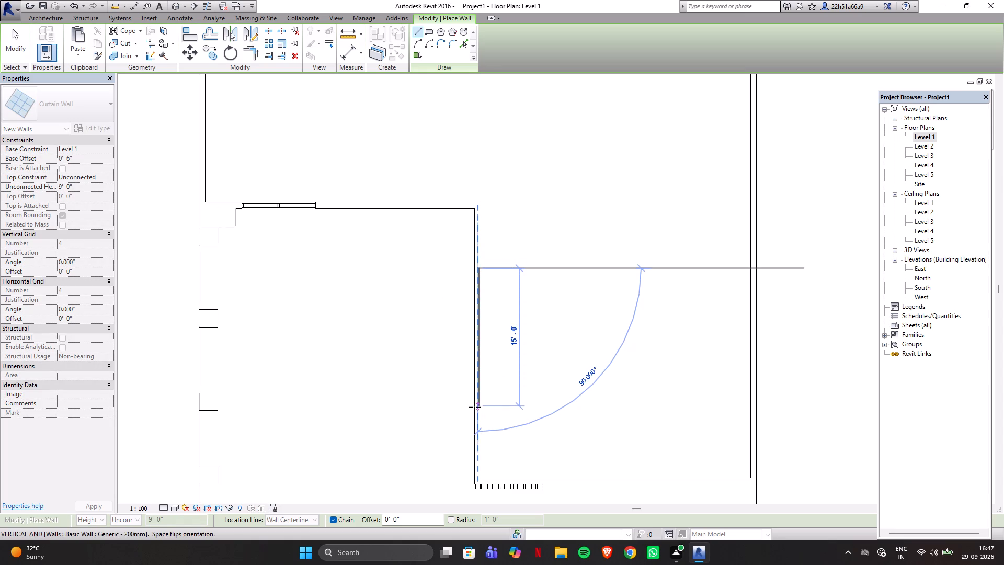
left_click(474, 407)
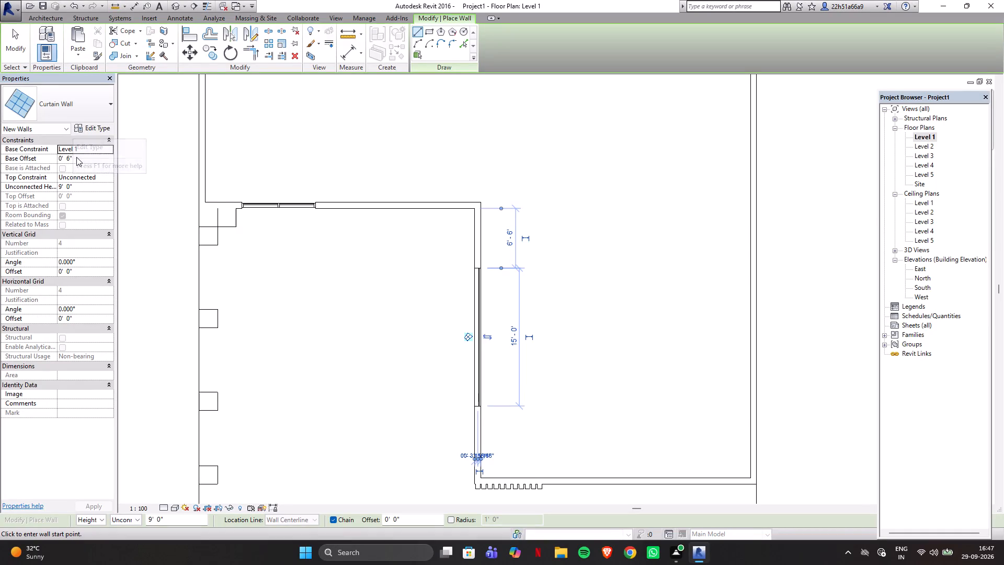
Duplicate the Curtain Wall type as Curtain Wall 2.
left_click(78, 157)
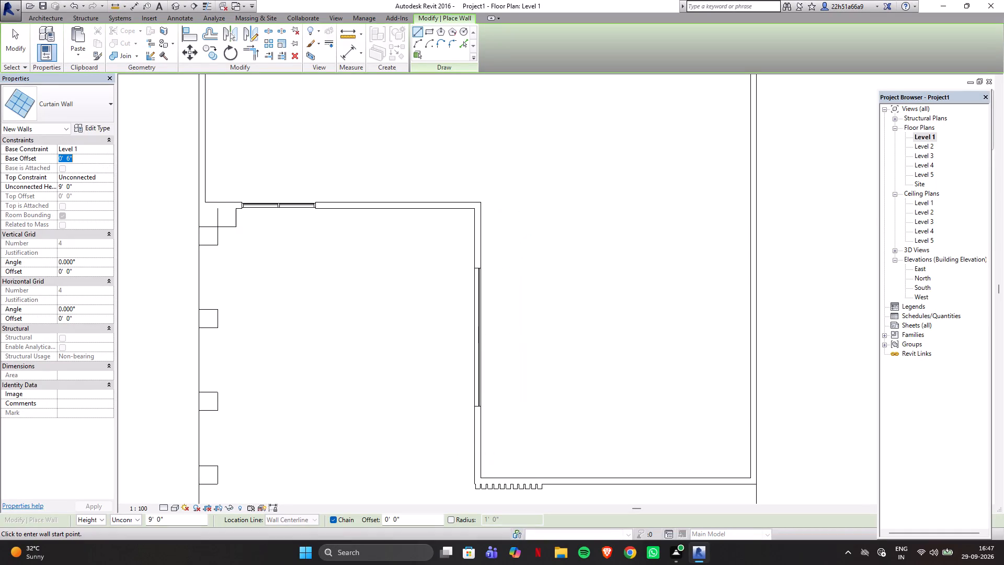
left_click(79, 129)
left_click(675, 156)
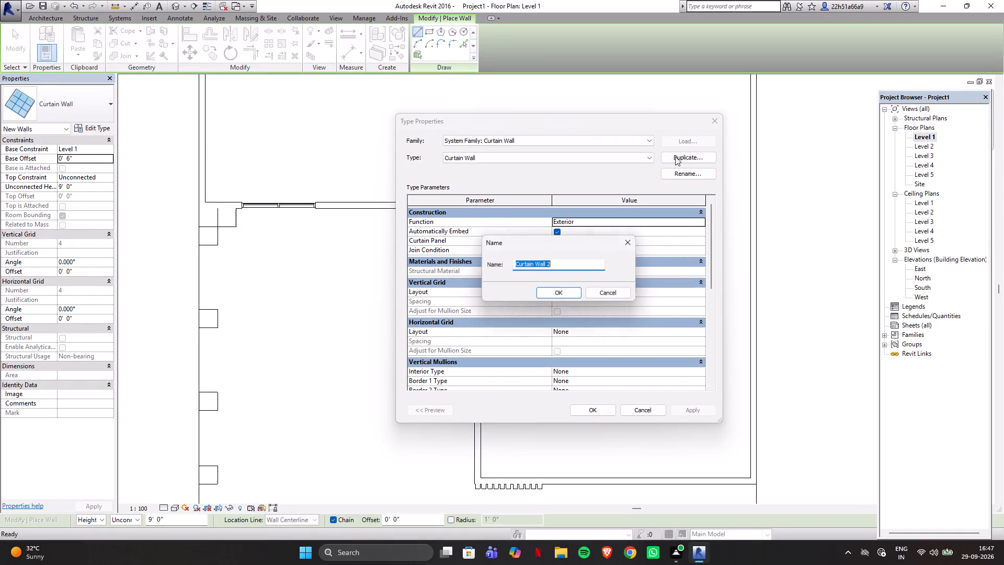
left_click(564, 298)
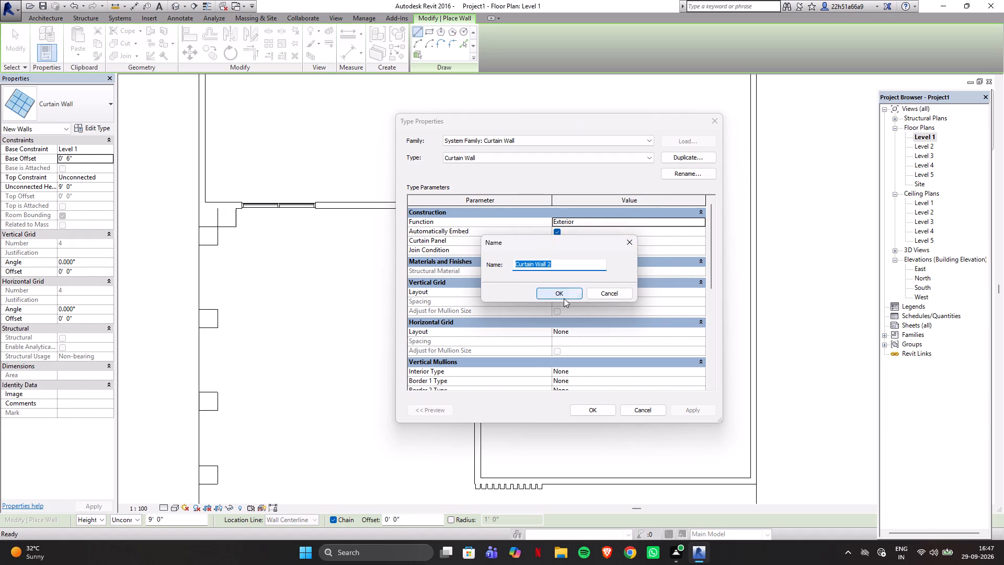
left_click(601, 410)
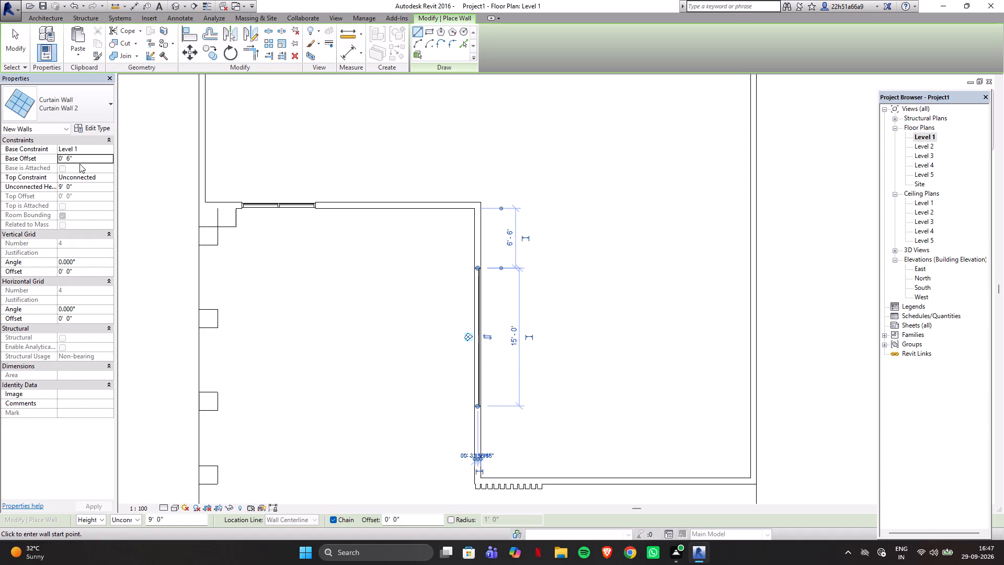
Set the base offset to 3' and the unconnected height to 6' for new Curtain Wall 2 walls.
left_click(80, 156)
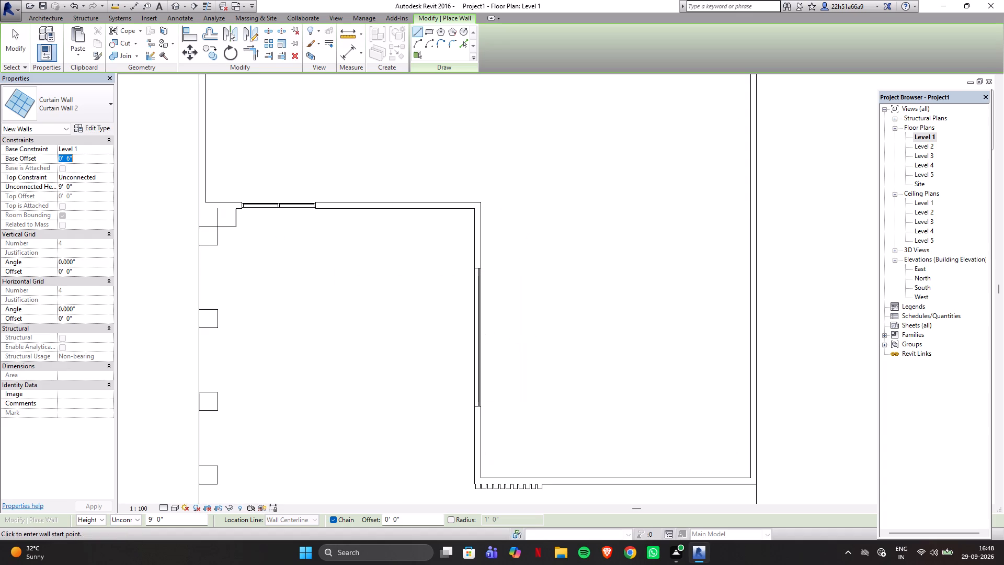
key("3")
key("apostrophe")
key("Return")
left_click(84, 183)
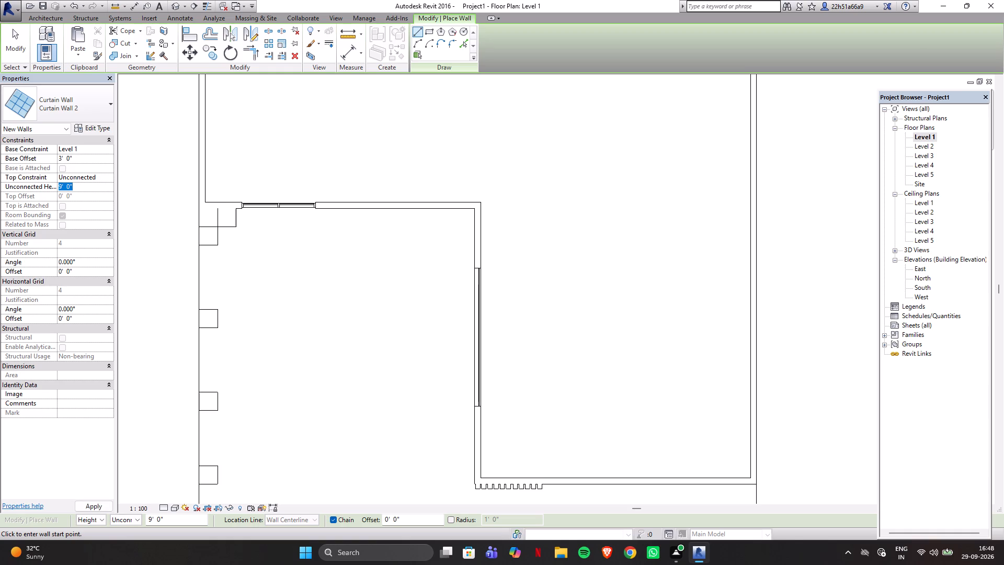
key("6")
key("apostrophe")
key("Return")
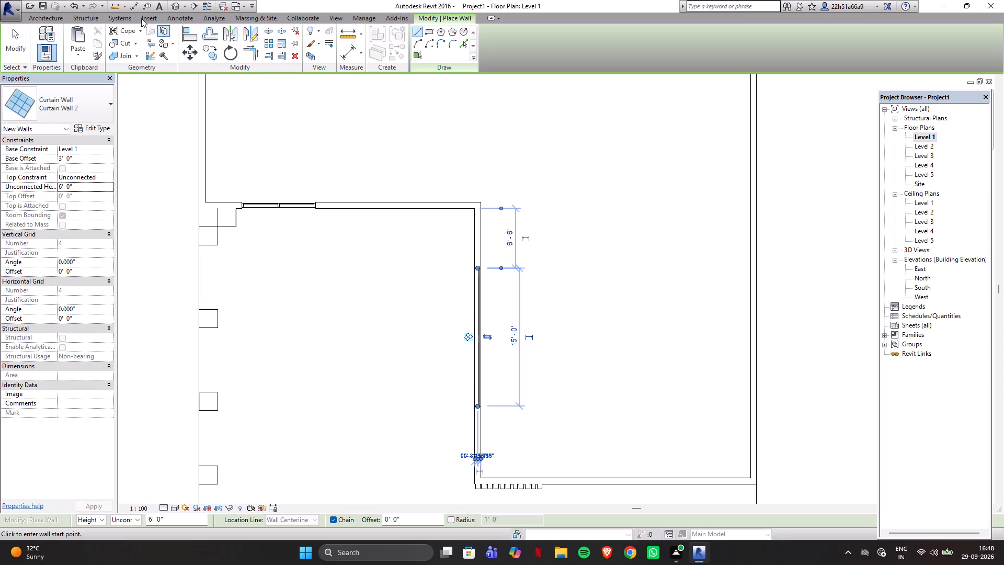
In the 3D view, change the 15' ground-floor curtain wall beside the vertical strips to the Curtain Wall 2 type.
left_click(175, 7)
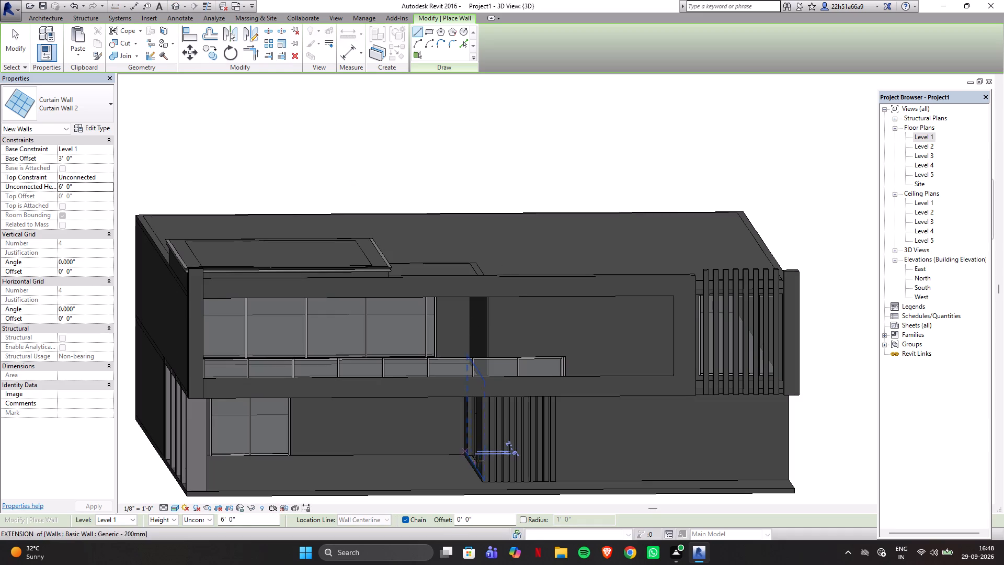
scroll(464, 465, "up", 1)
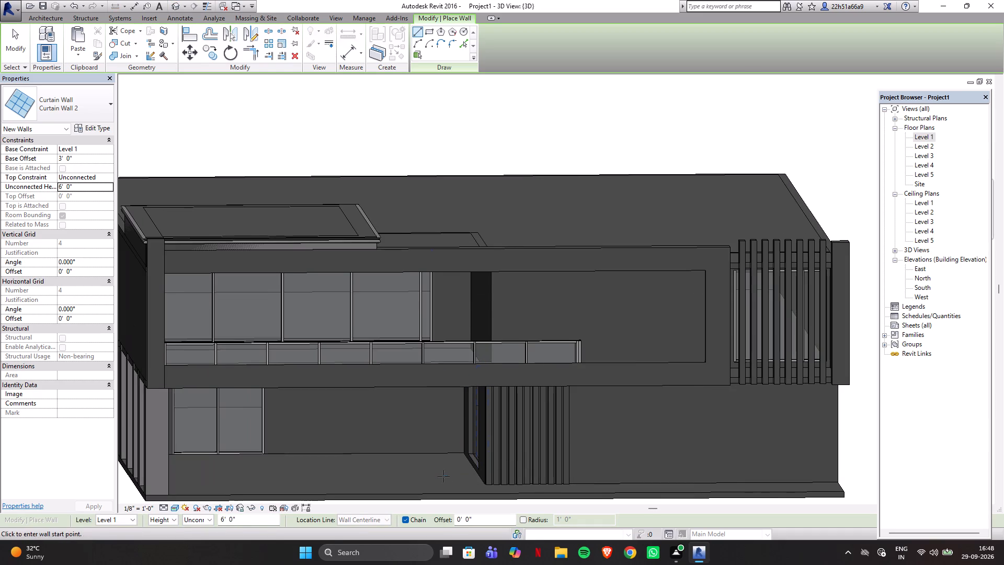
middle_click_drag(480, 459, 511, 420, "shift")
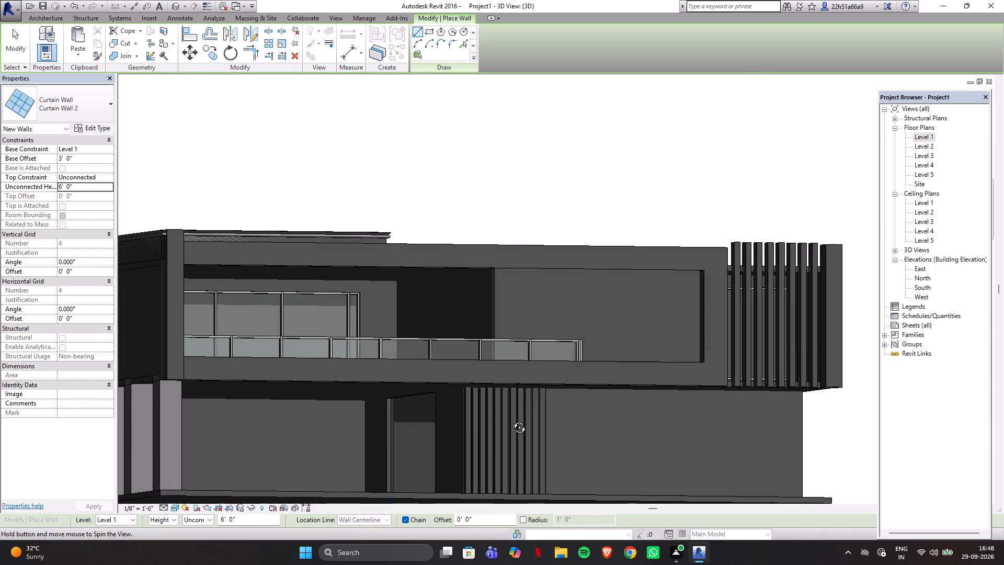
middle_click_drag(511, 420, 545, 461, "shift")
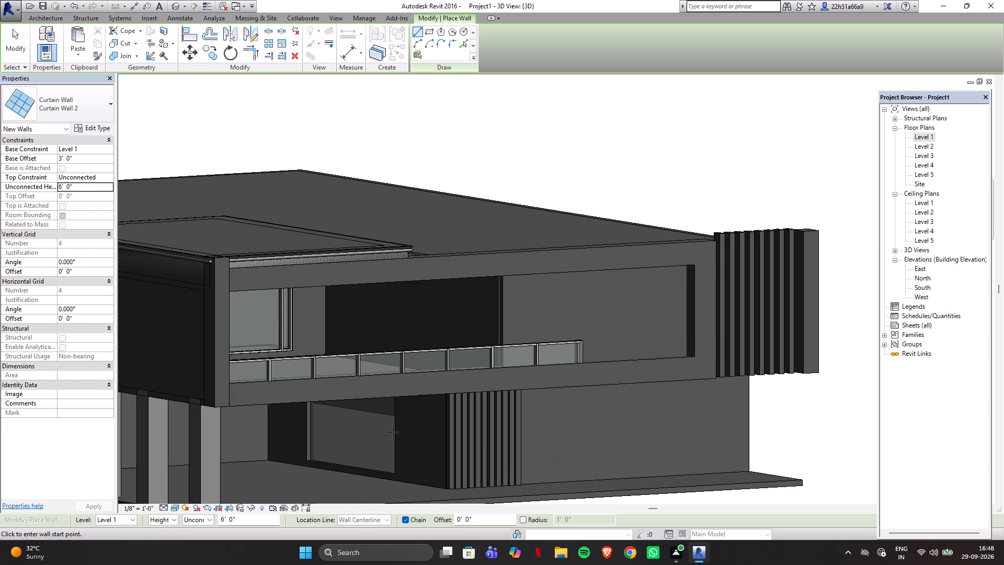
key("Escape")
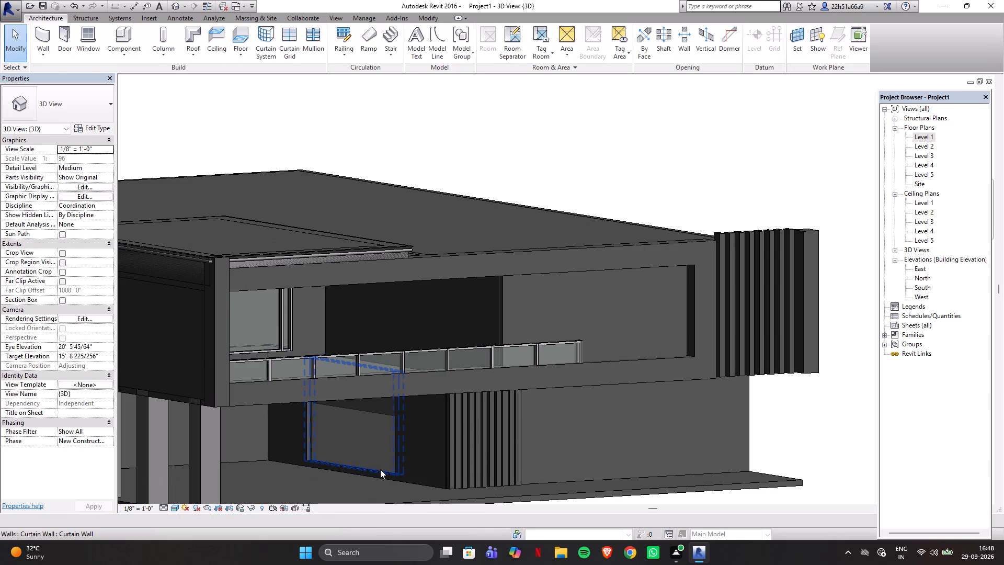
left_click(380, 469)
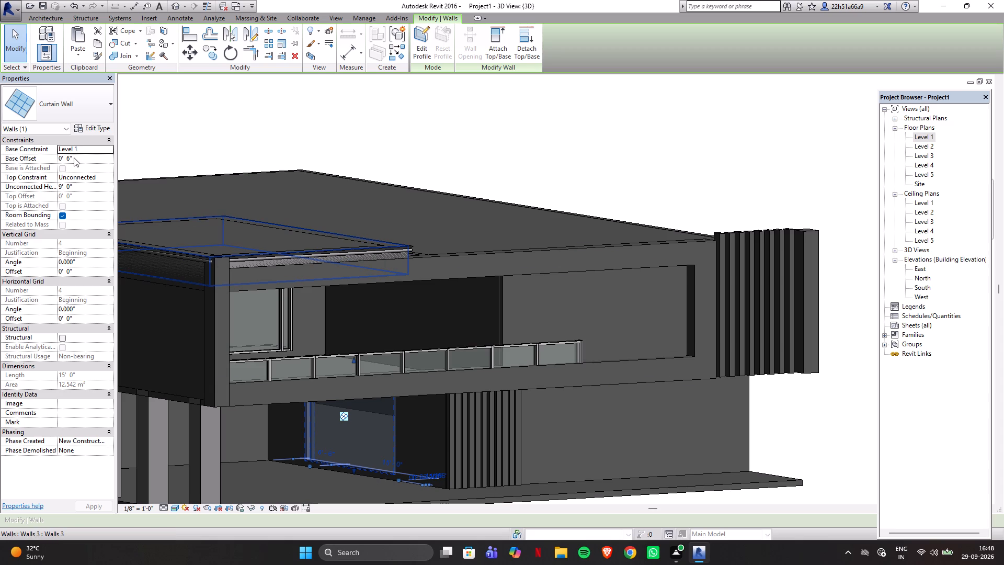
left_click(102, 91)
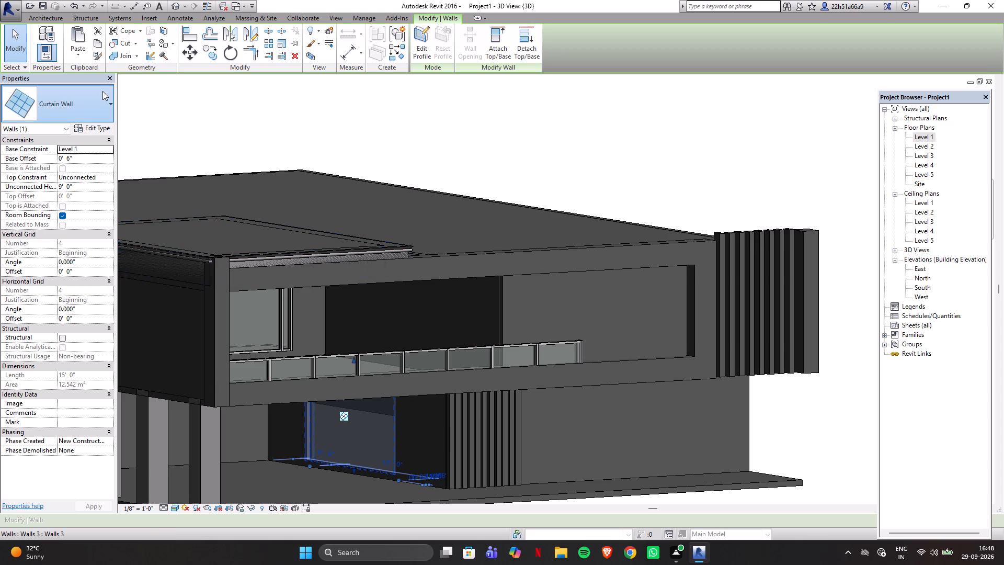
left_click(75, 259)
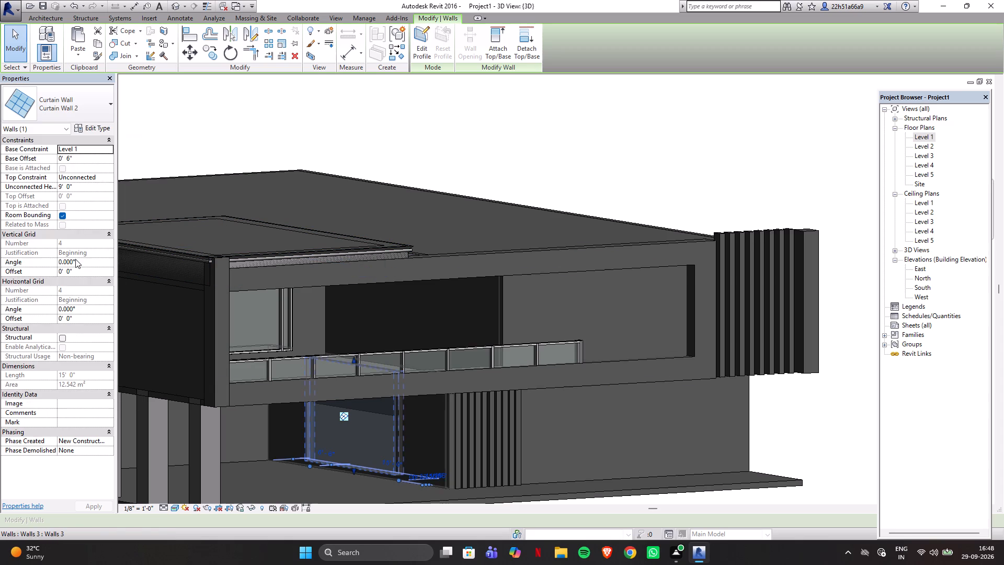
Set the 15' curtain wall's base offset to 3' and its unconnected height to 6'.
left_click(78, 156)
type("3'")
key("Return")
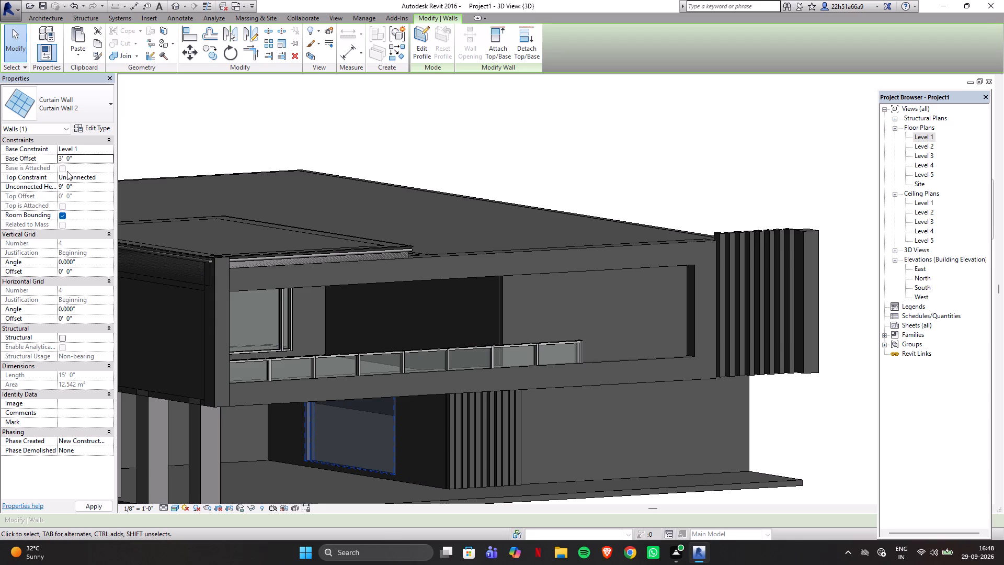
left_click(78, 188)
type("6'")
key("Return")
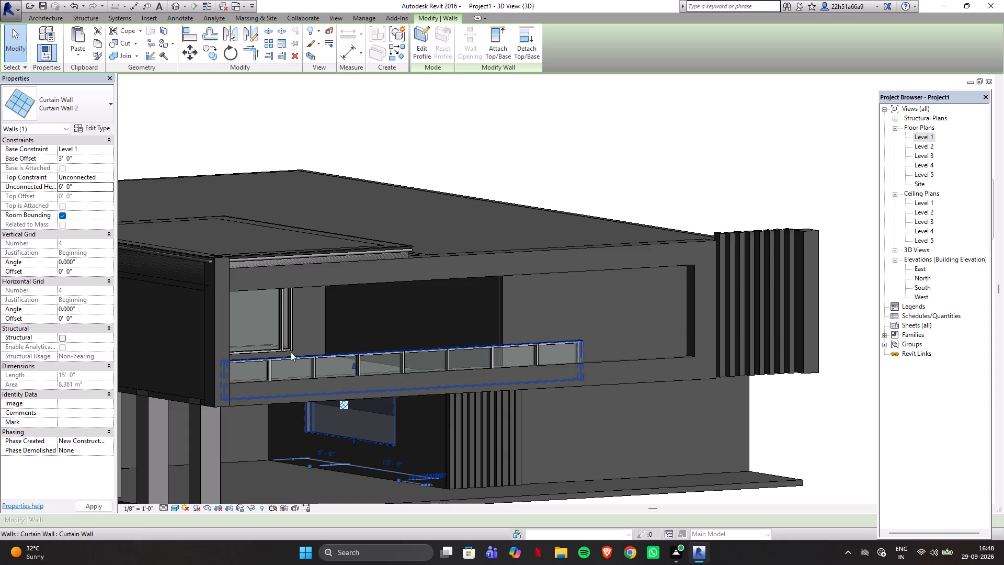
Add three vertical grid lines to the 15' ground-floor curtain wall, dividing it into four equal bays.
middle_click(490, 367, "shift")
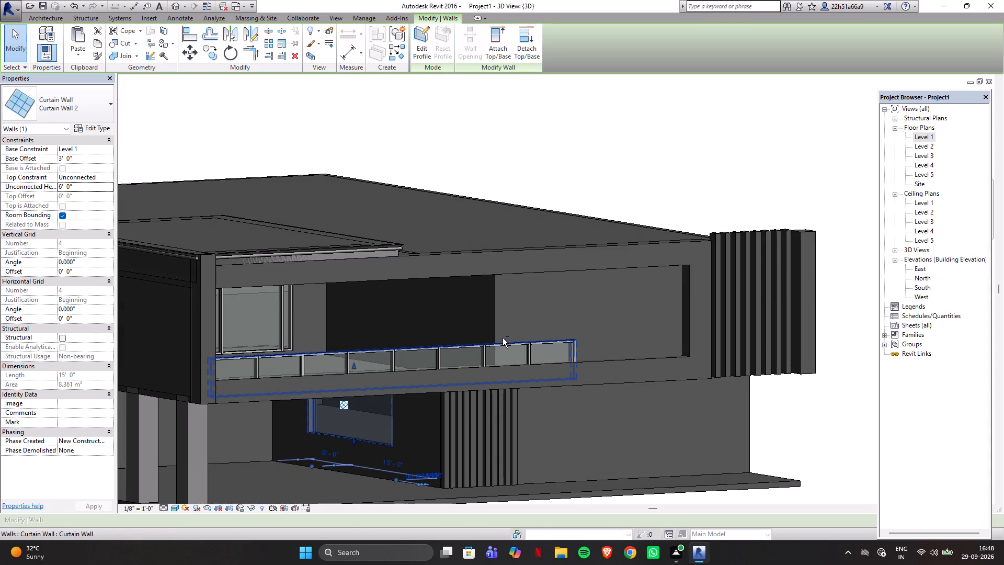
middle_click_drag(369, 422, 420, 368, "shift")
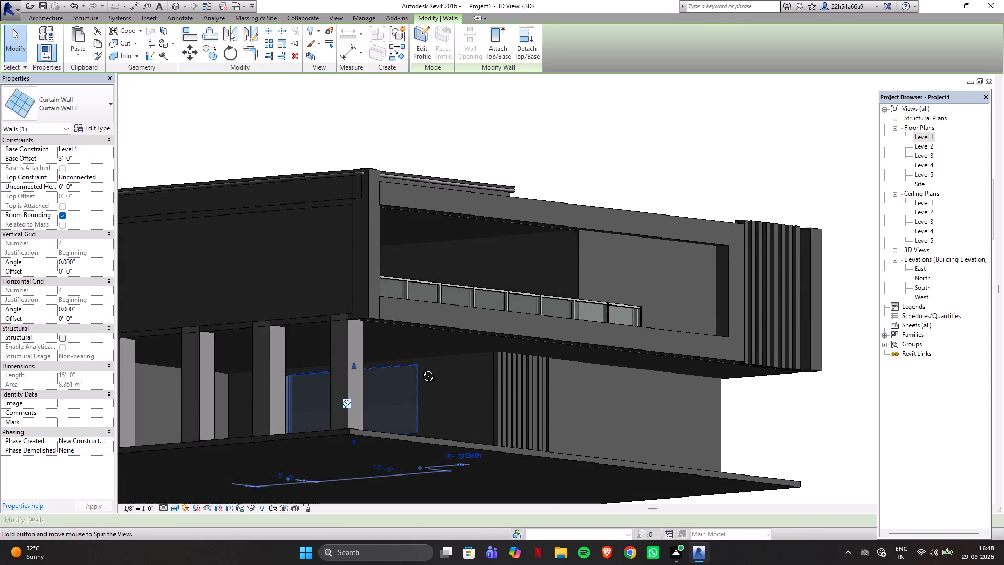
middle_click_drag(420, 368, 391, 404, "shift")
scroll(301, 400, "up", 2)
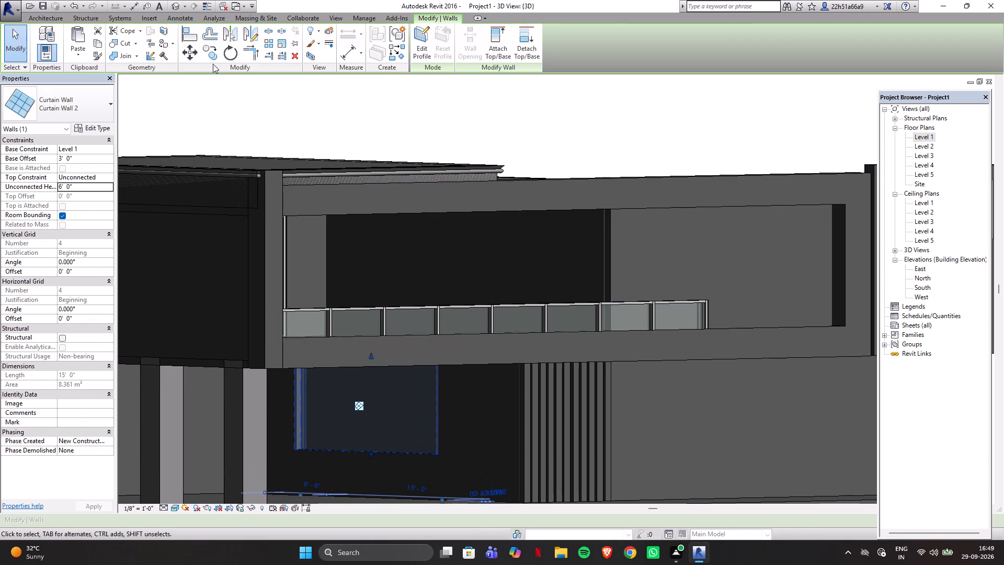
left_click(47, 18)
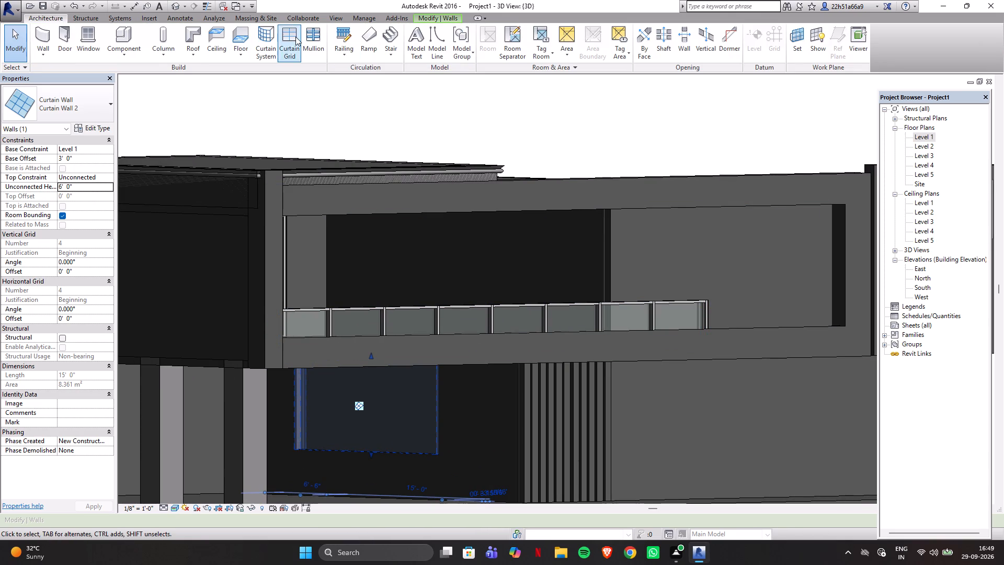
left_click(295, 37)
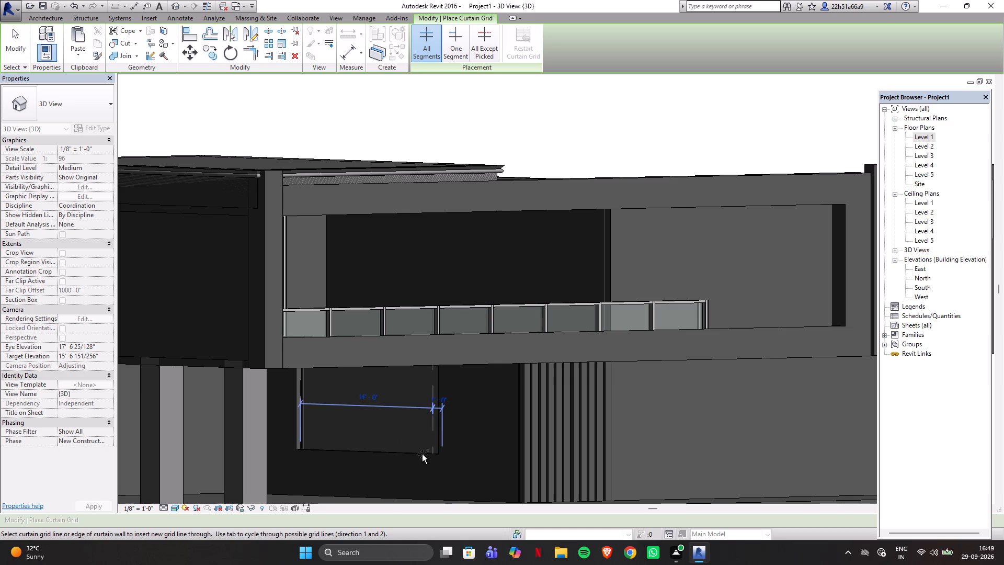
left_click(366, 454)
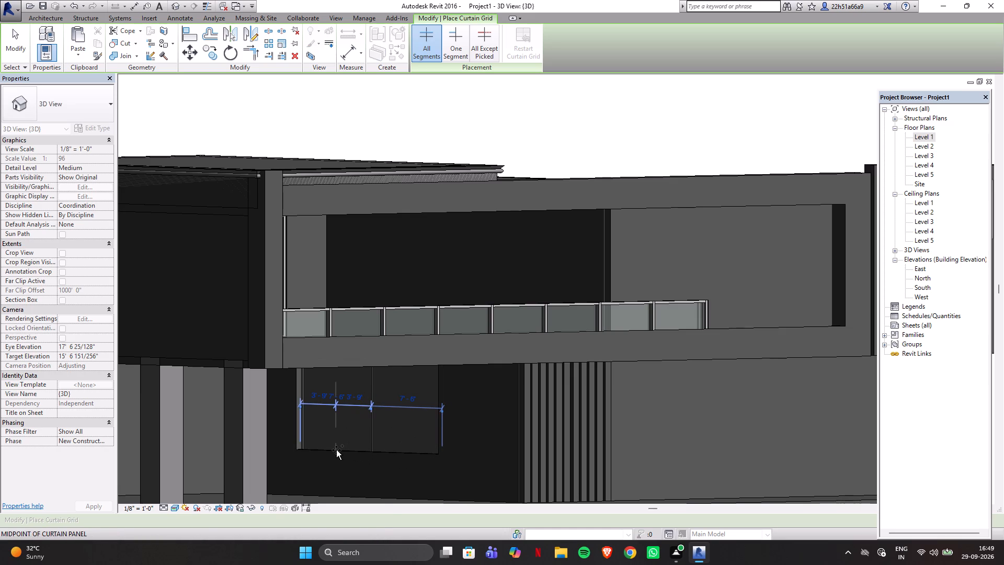
left_click(336, 450)
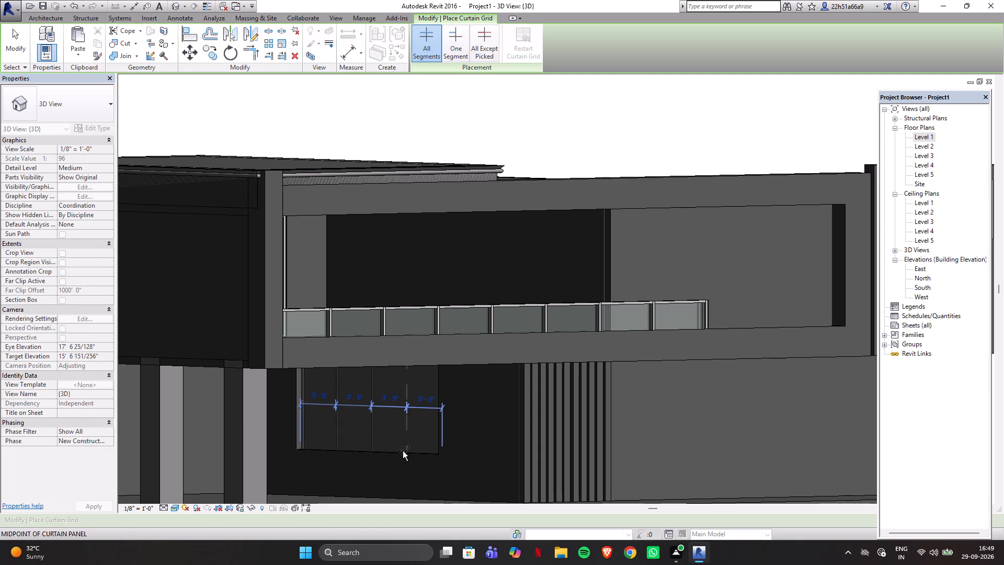
left_click(403, 451)
key("Escape")
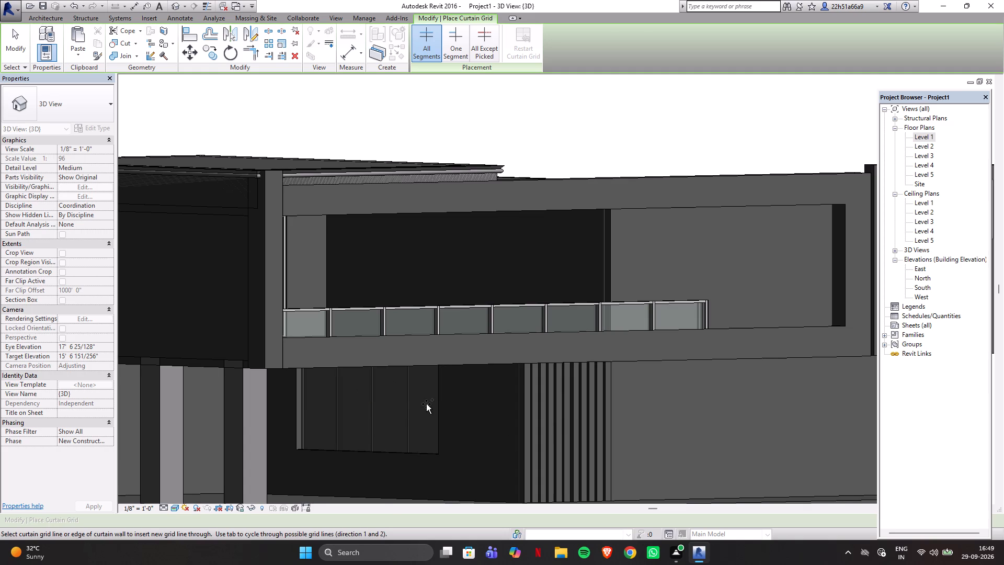
key("Escape")
Place 50 x 150mm rectangular mullions on all grid lines of the 15' ground-floor curtain wall.
left_click(315, 41)
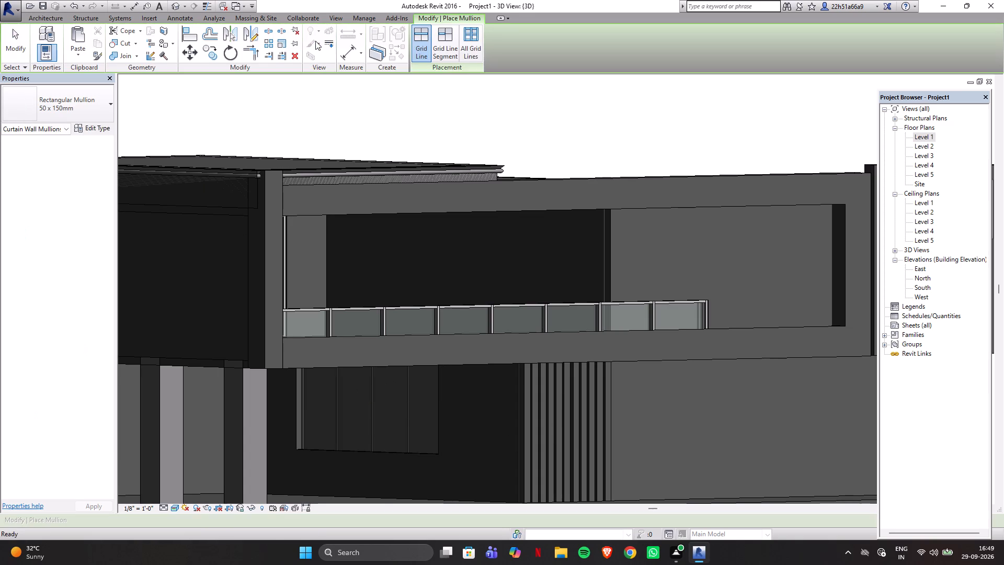
left_click(473, 52)
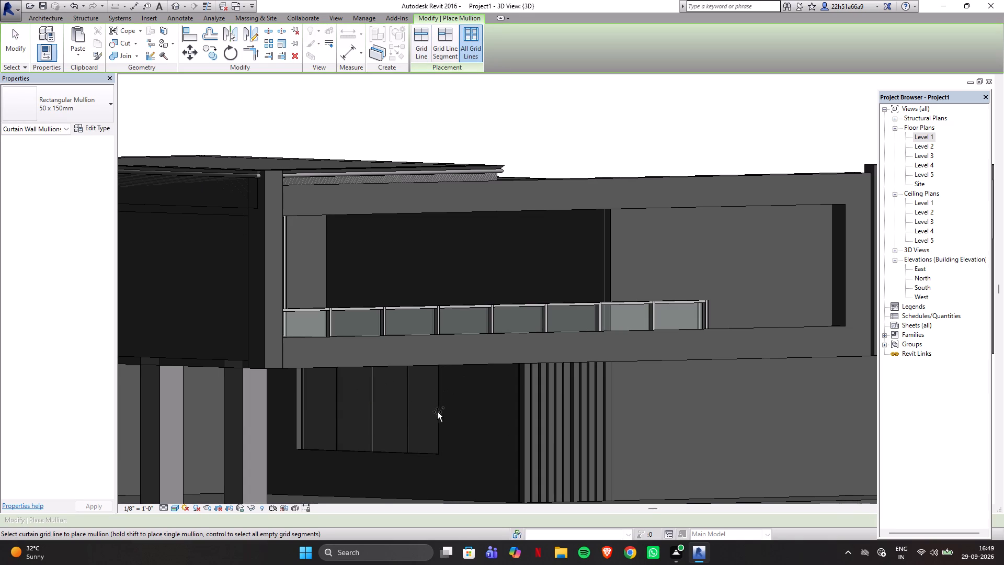
left_click(438, 430)
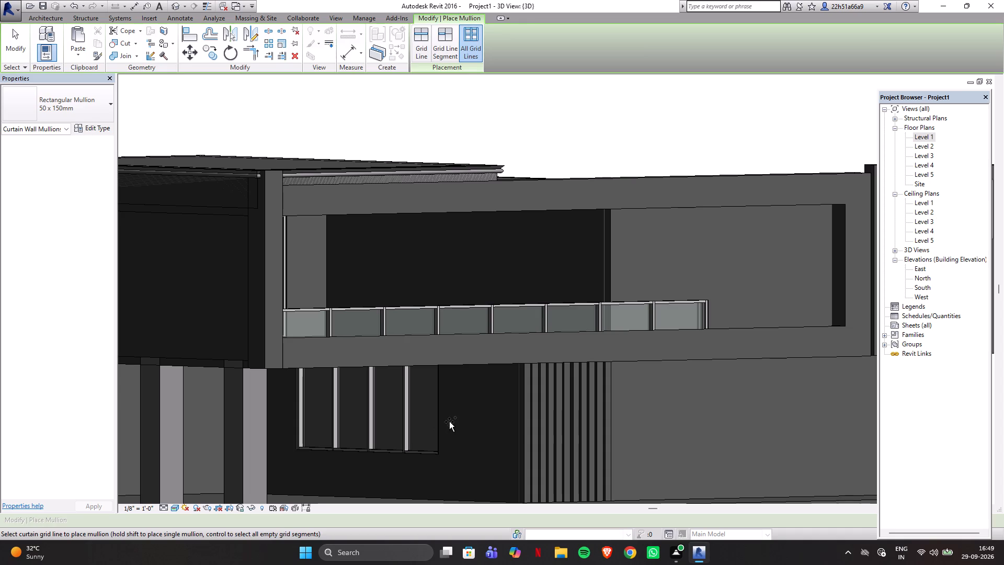
key("Escape")
key("Escape")
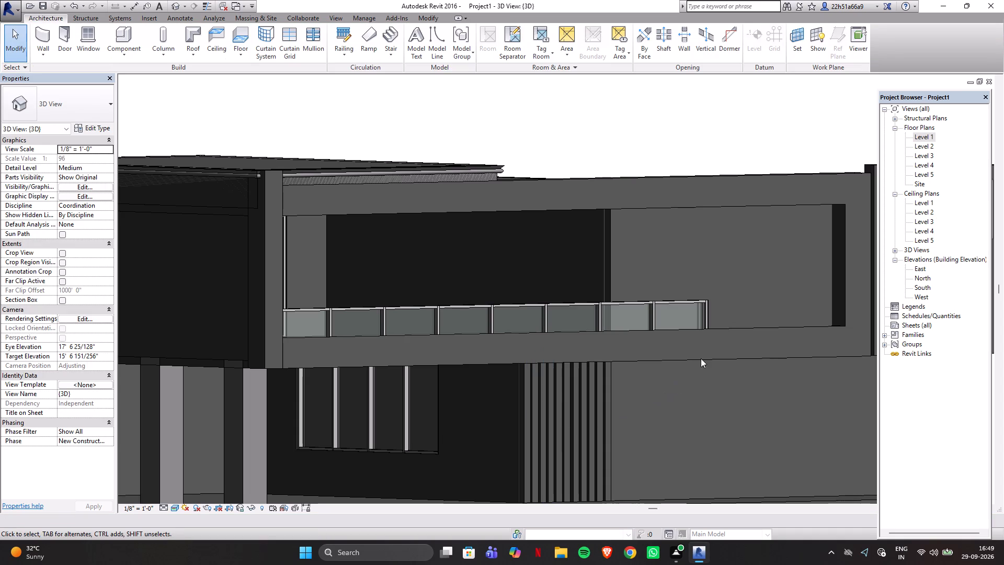
Examine the ground-floor mullions, upper-level glazing, glass parapet and vertical strips from several angles around the south frame.
middle_click_drag(581, 286, 536, 304, "shift")
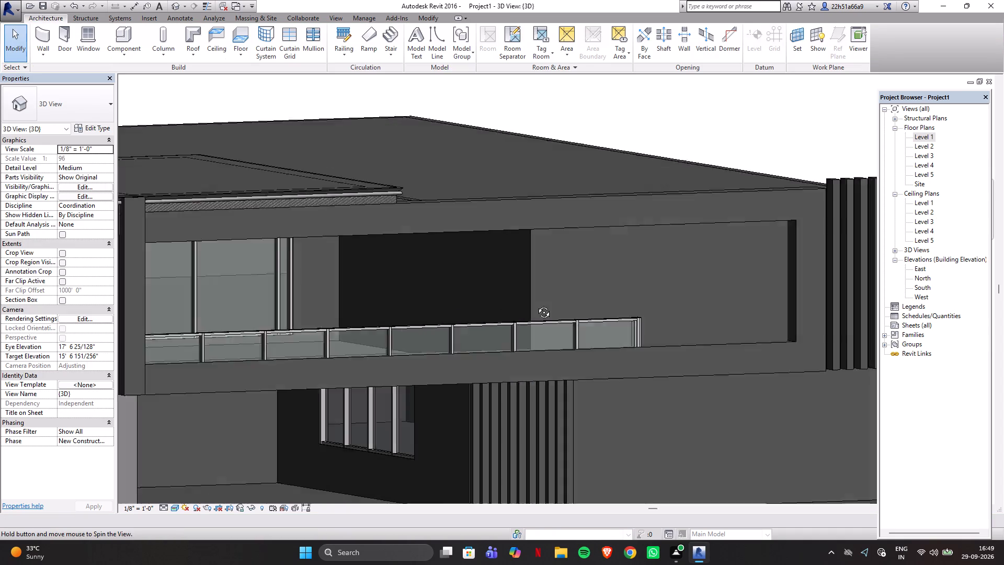
middle_click_drag(536, 304, 488, 276, "shift")
middle_click_drag(491, 241, 497, 222, "shift")
middle_click_drag(500, 213, 422, 198, "shift")
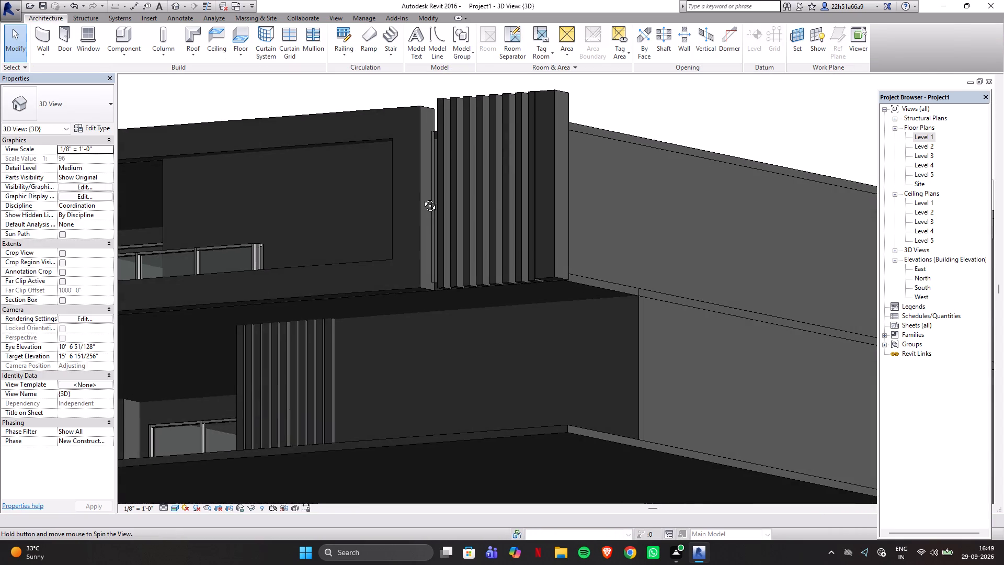
middle_click_drag(422, 198, 478, 206, "shift")
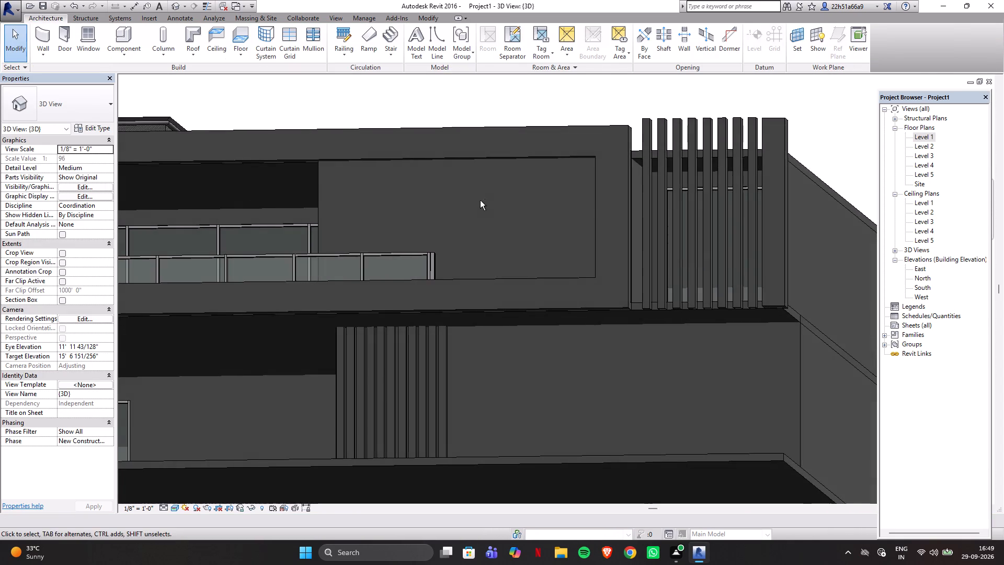
middle_click_drag(480, 200, 490, 245, "shift")
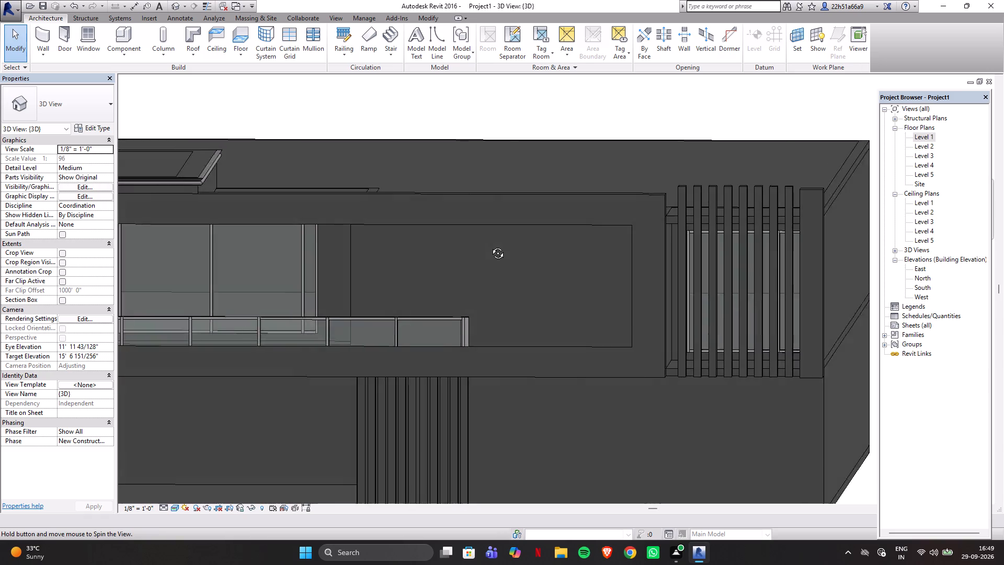
middle_click_drag(490, 245, 506, 256, "shift")
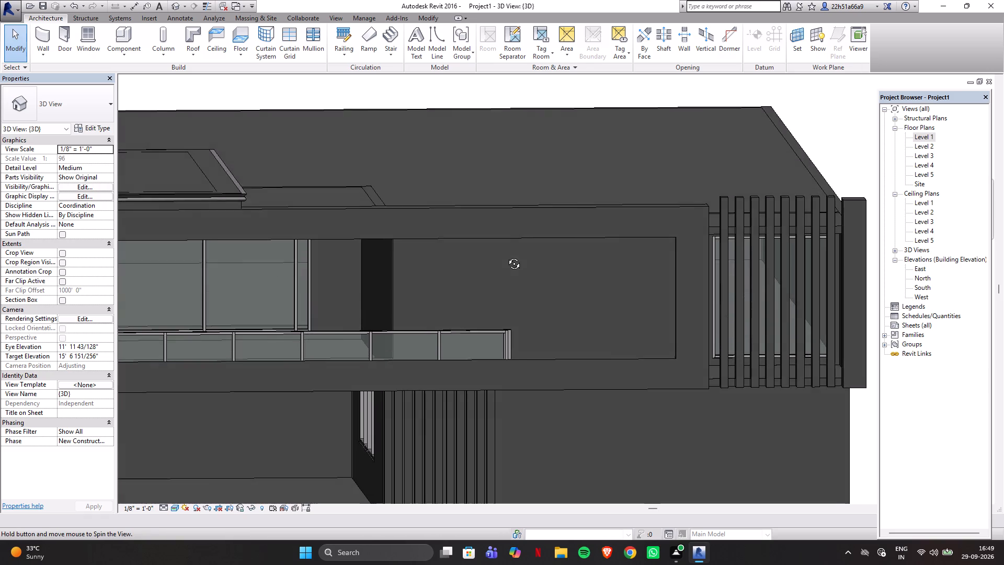
middle_click_drag(506, 256, 490, 253, "shift")
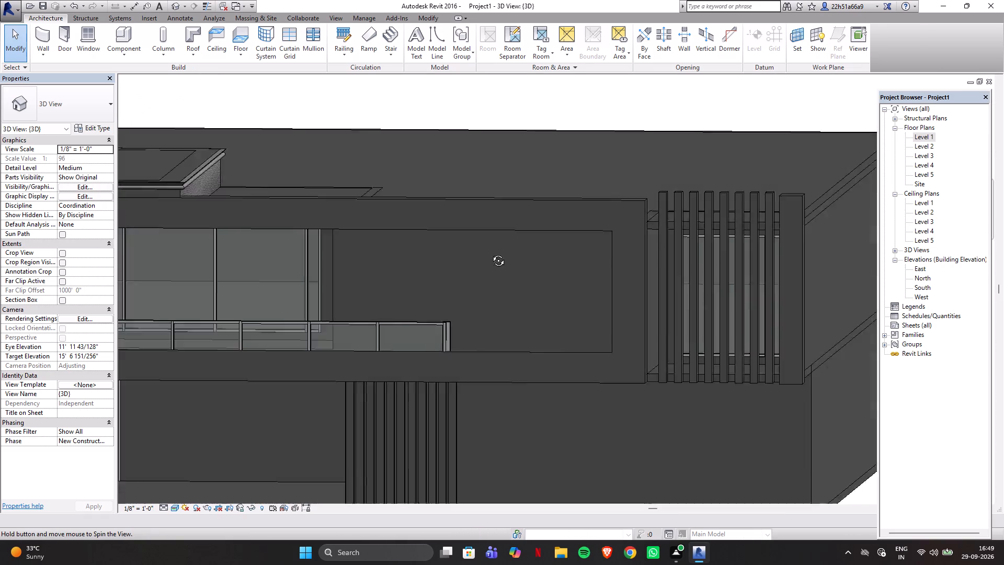
middle_click_drag(490, 253, 579, 306, "shift")
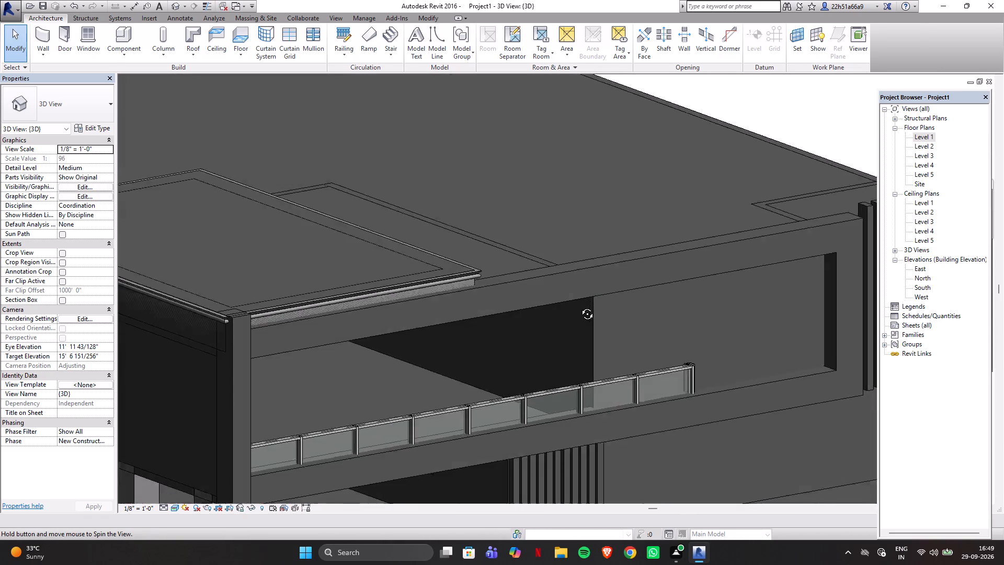
middle_click_drag(579, 306, 553, 236, "shift")
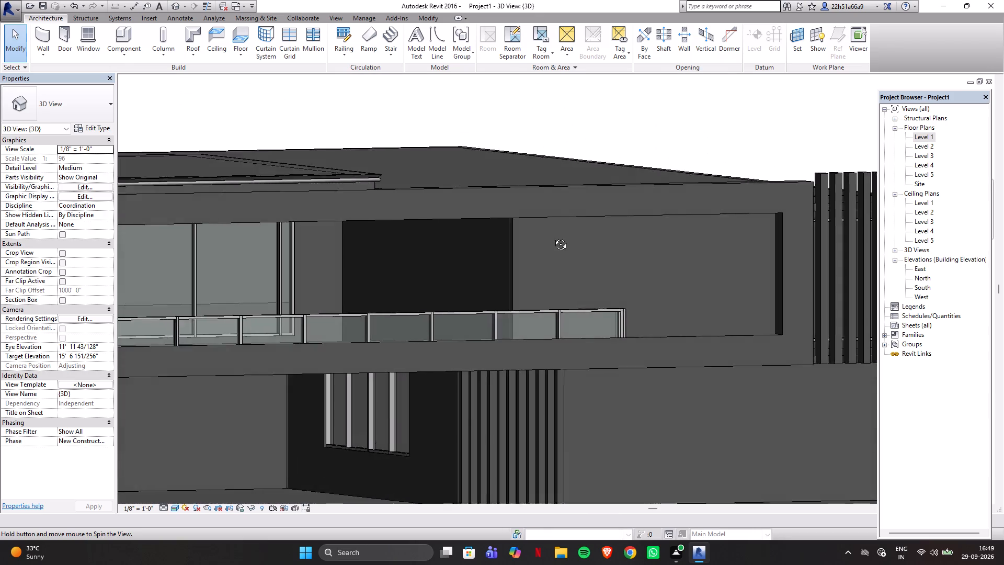
middle_click_drag(553, 236, 533, 246, "shift")
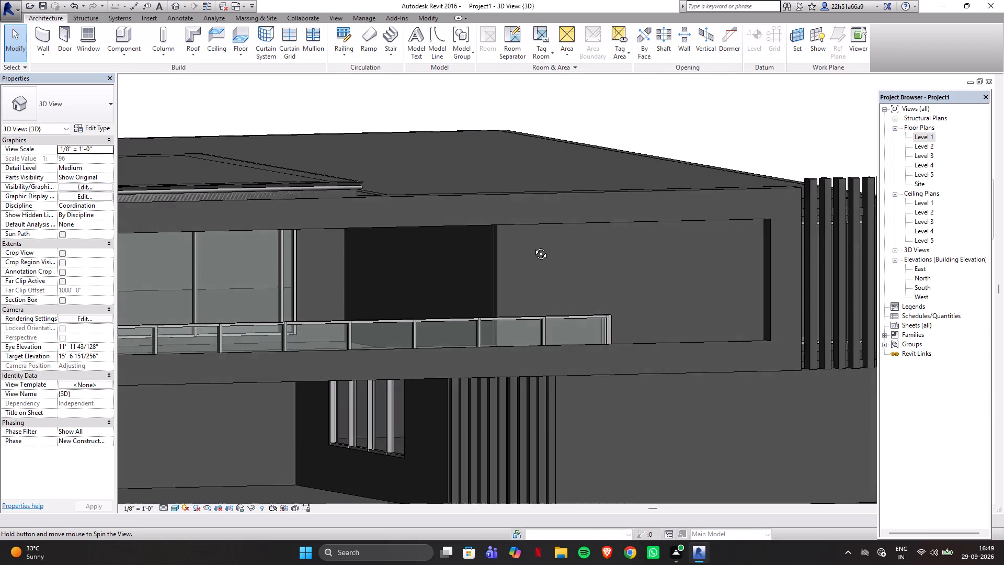
middle_click_drag(533, 246, 622, 228, "shift")
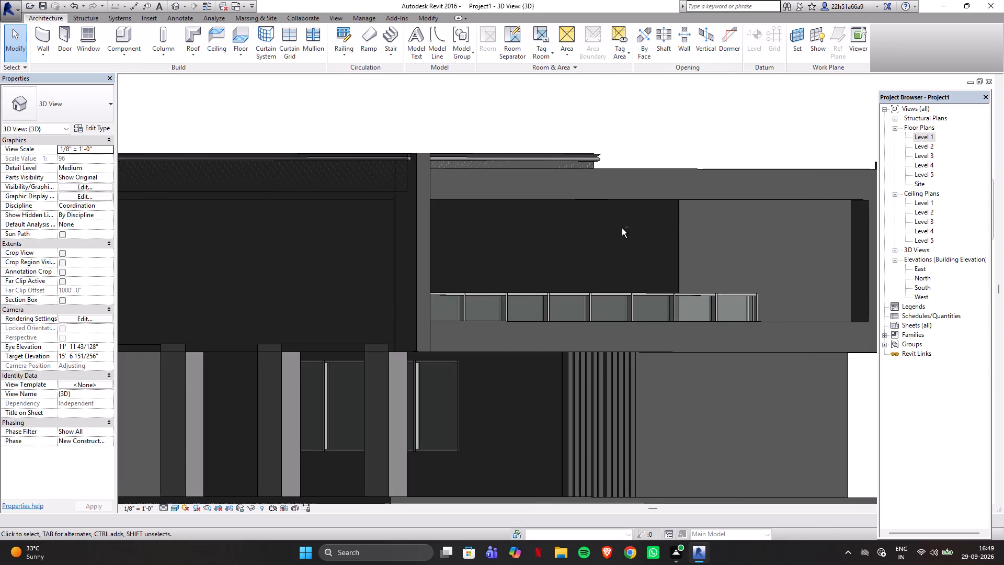
middle_click_drag(622, 229, 538, 272, "shift")
scroll(586, 145, "down", 3)
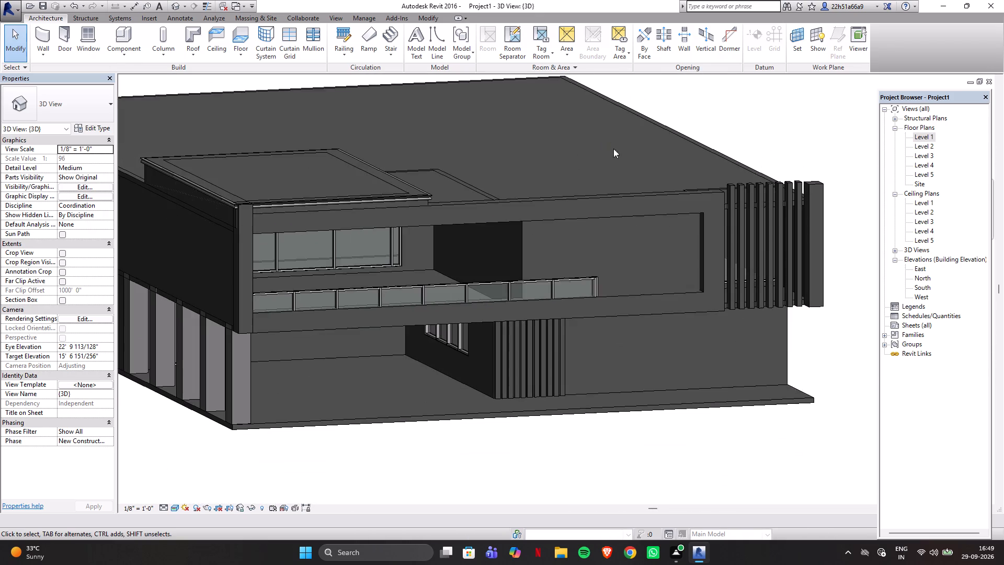
scroll(622, 204, "down", 2)
scroll(386, 262, "up", 4)
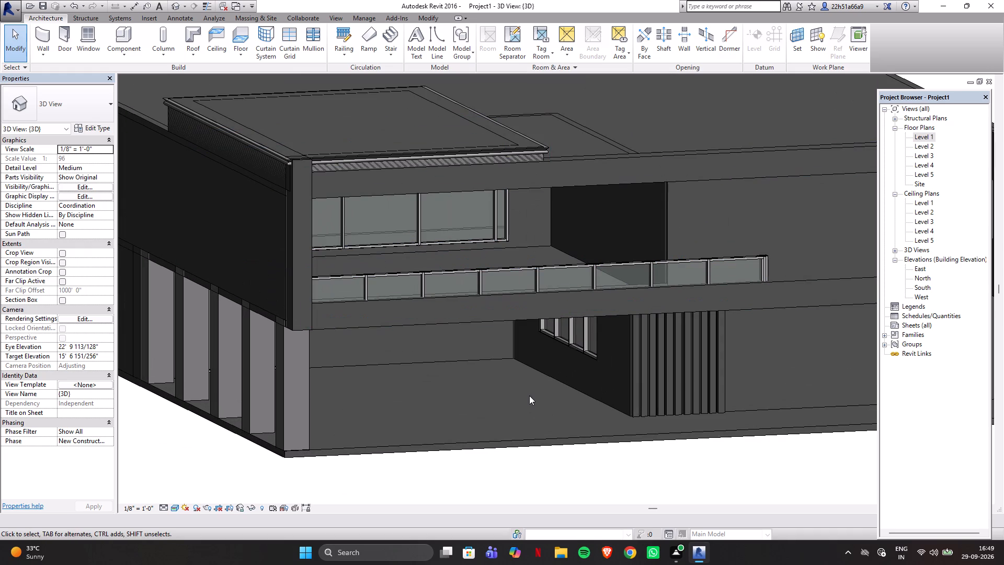
On the Level 2 floor plan, draw a 25' Curtain Wall along the north-south wall between the north glazing and the south parapet.
double_click(921, 148)
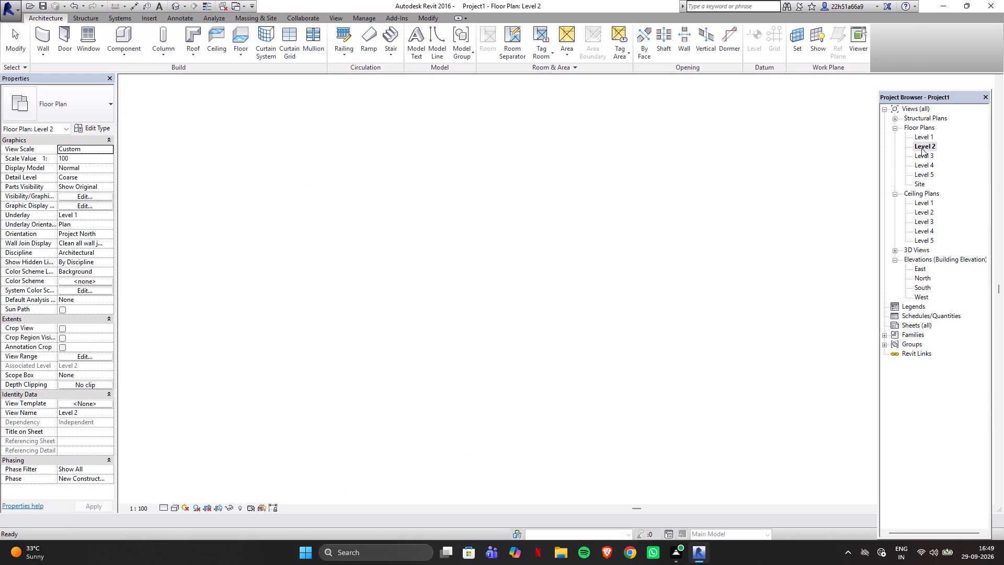
scroll(608, 329, "down", 6)
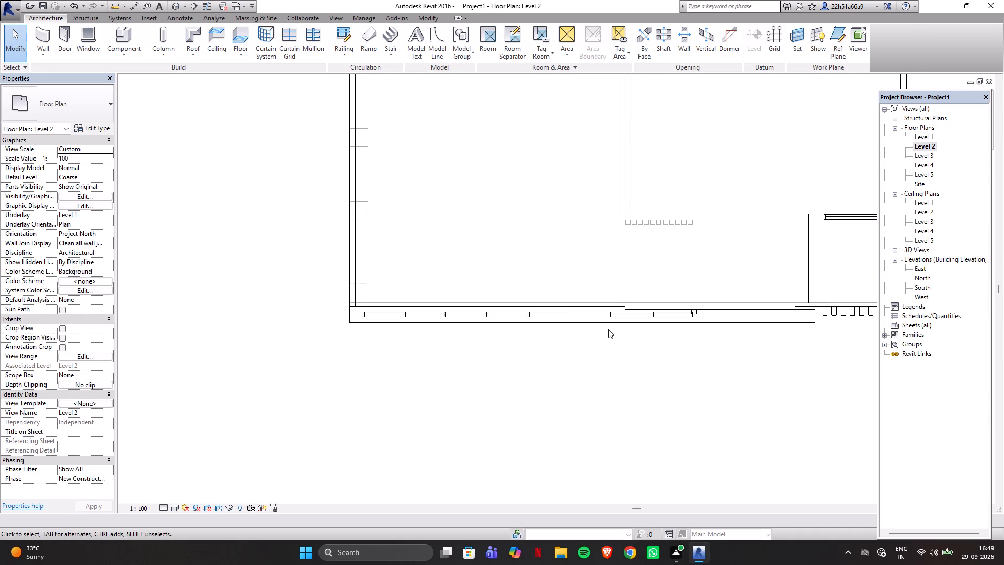
scroll(608, 329, "down", 3)
scroll(630, 176, "up", 3)
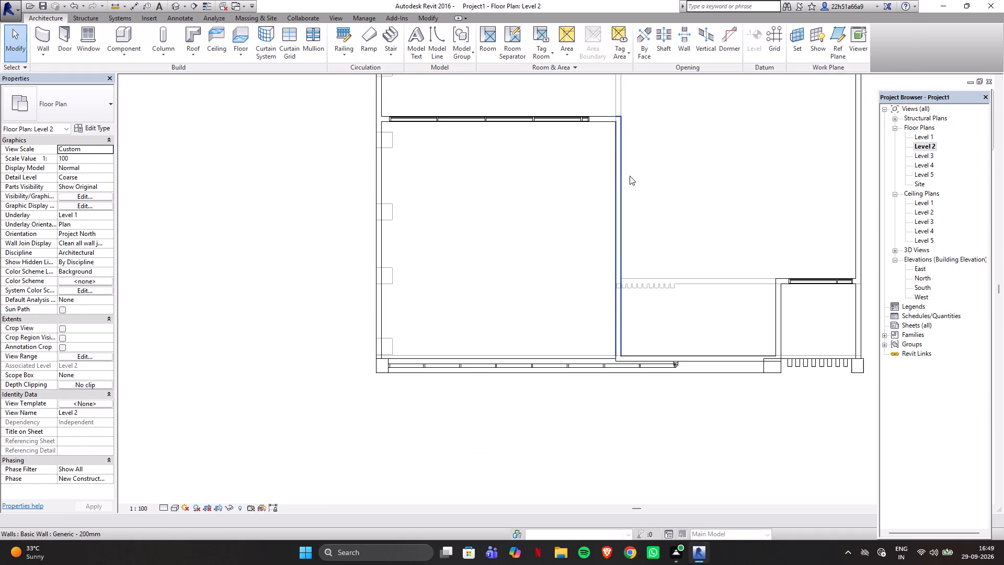
left_click(49, 34)
left_click(19, 105)
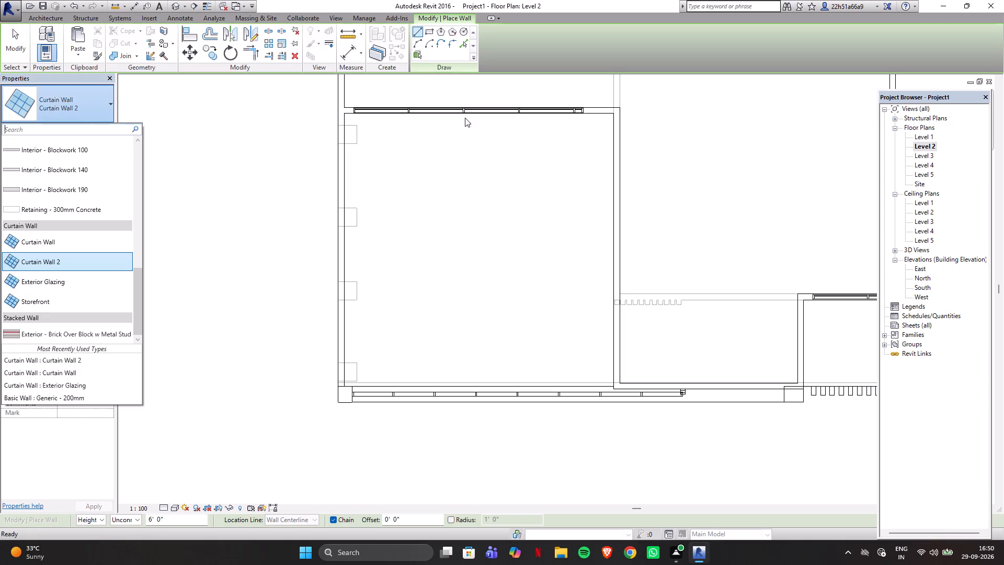
left_click(60, 240)
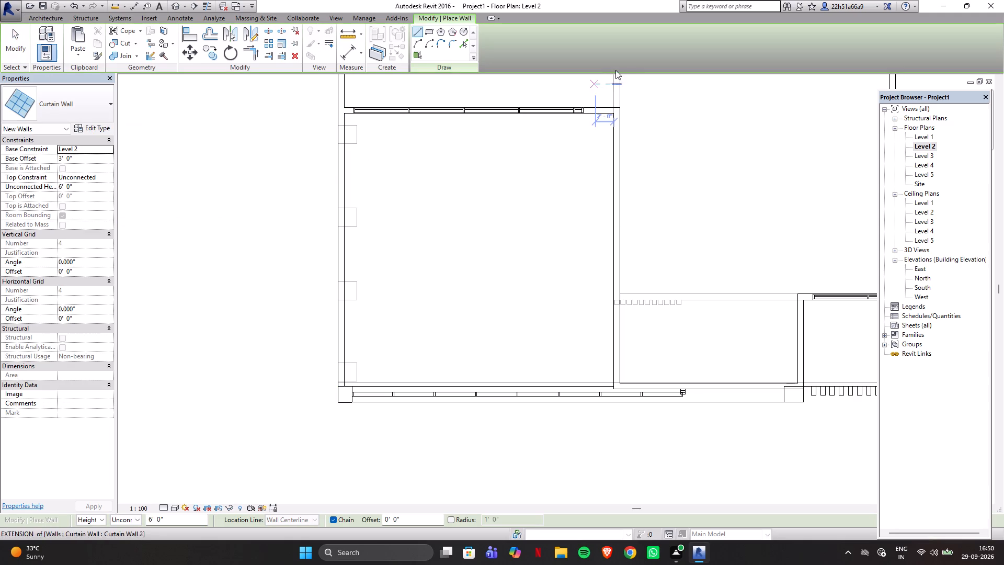
left_click(621, 122)
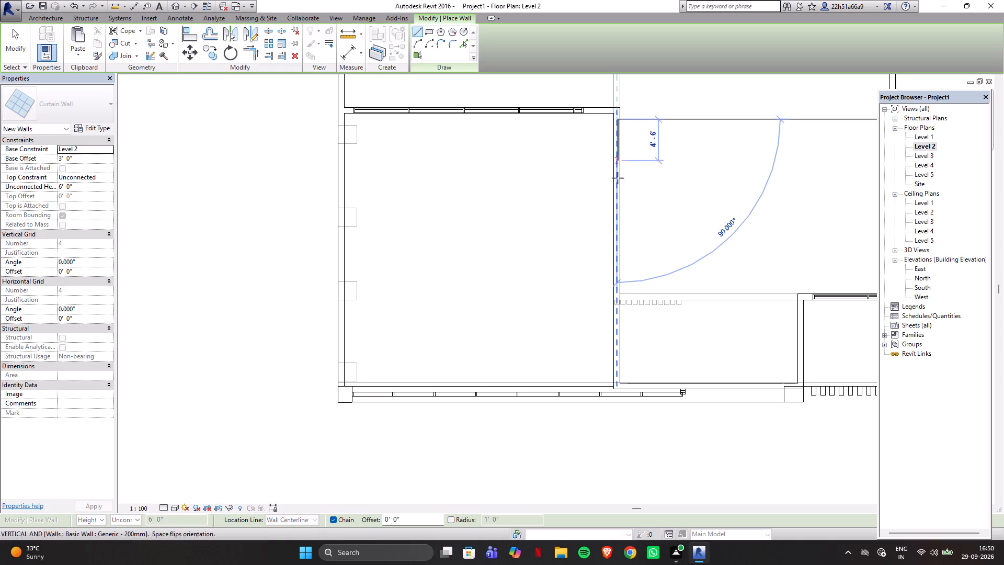
left_click(615, 348)
Set the base offset to 6" and the unconnected height to 9' for new Curtain Wall walls.
left_click(79, 156)
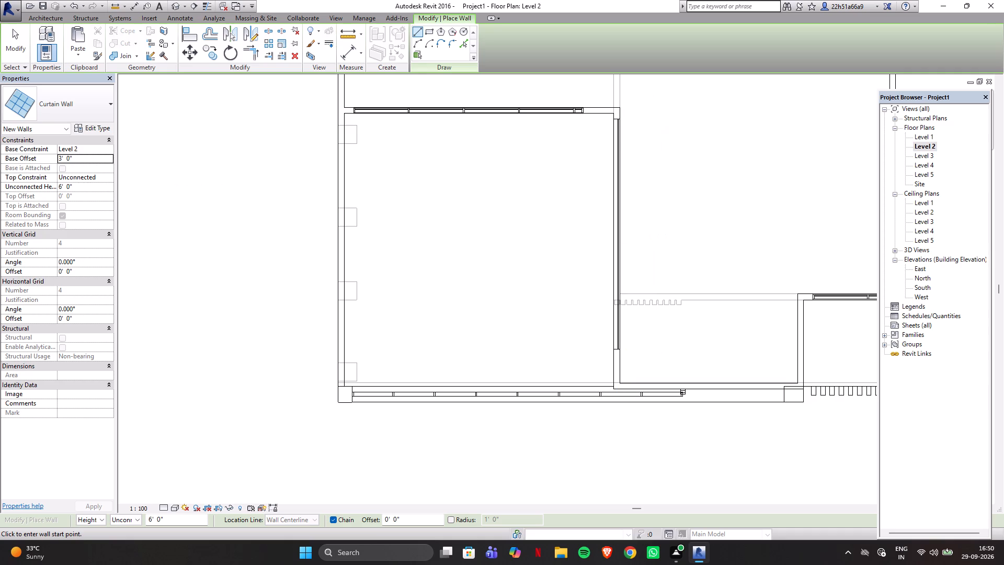
type("6\"")
key("Return")
left_click(78, 183)
type("9'")
key("Return")
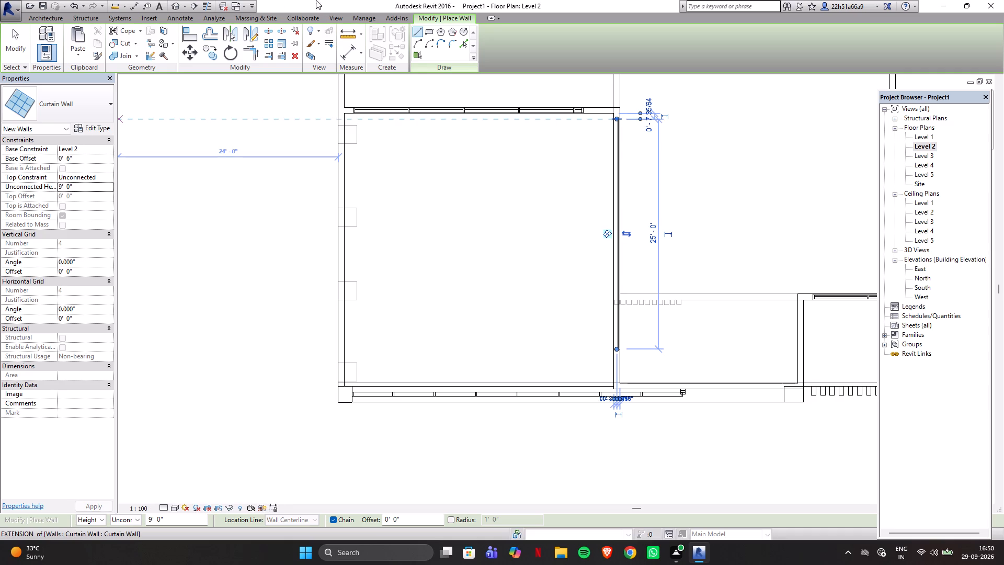
In the 3D view, set the 25' Level 2 curtain wall's base offset to 6" and its unconnected height to 9'.
left_click(173, 6)
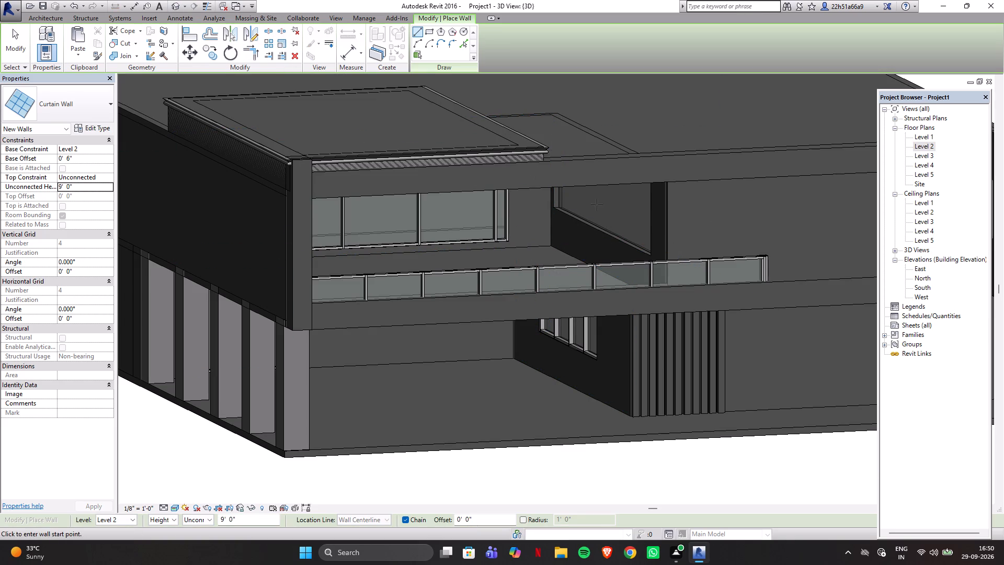
left_click(589, 222)
key("Escape")
key("Escape")
left_click(648, 229)
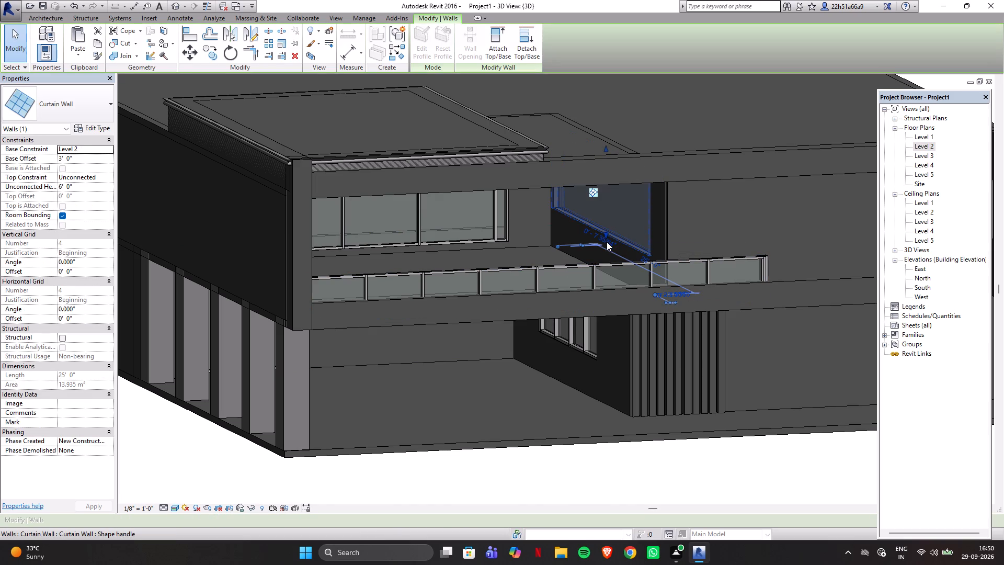
left_click(81, 157)
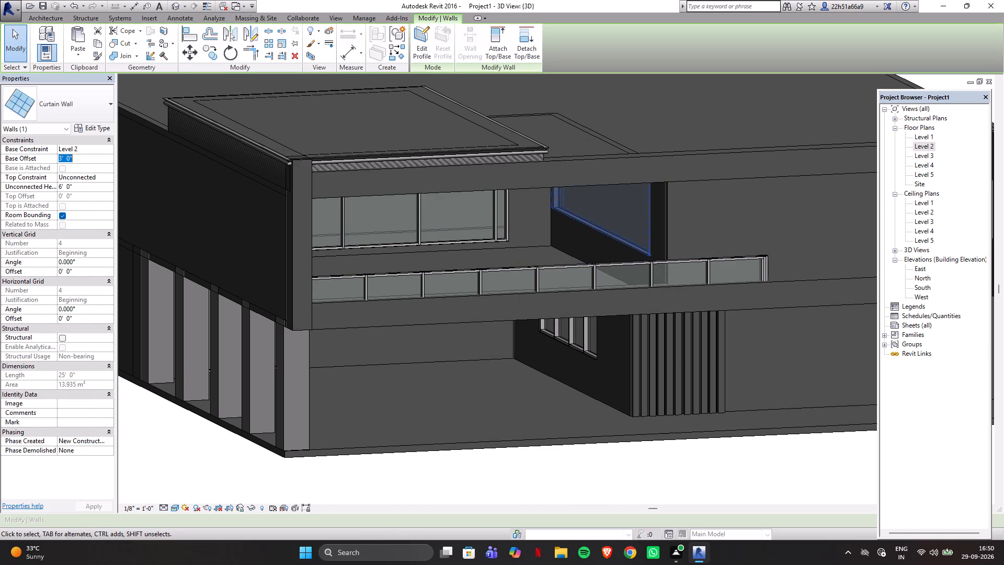
type("6\"")
key("Return")
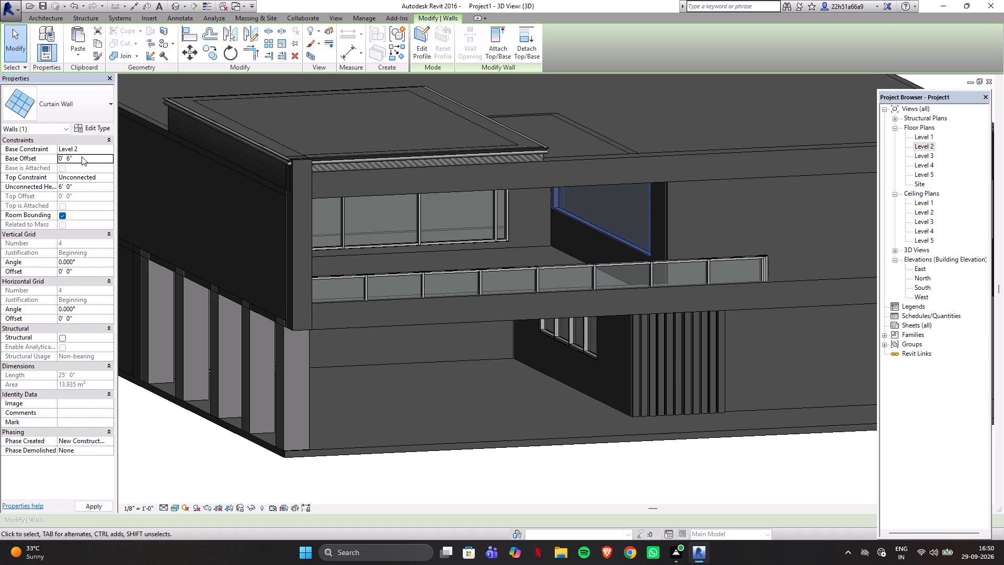
left_click(83, 186)
type("9'")
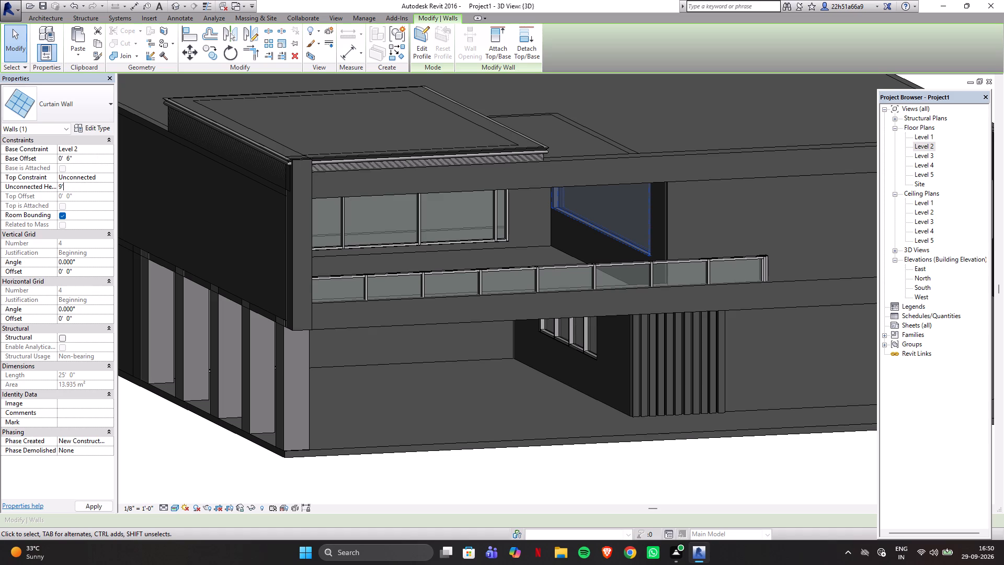
key("Return")
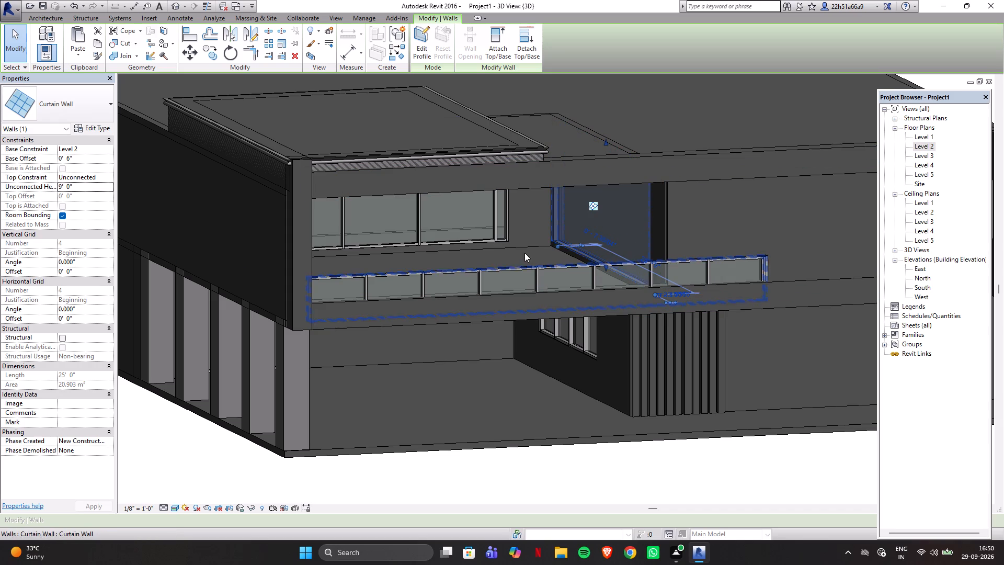
Add three vertical curtain grid lines to the 25' Level 2 curtain wall, at its midpoint and the midpoint of each half.
left_click(35, 18)
left_click(295, 40)
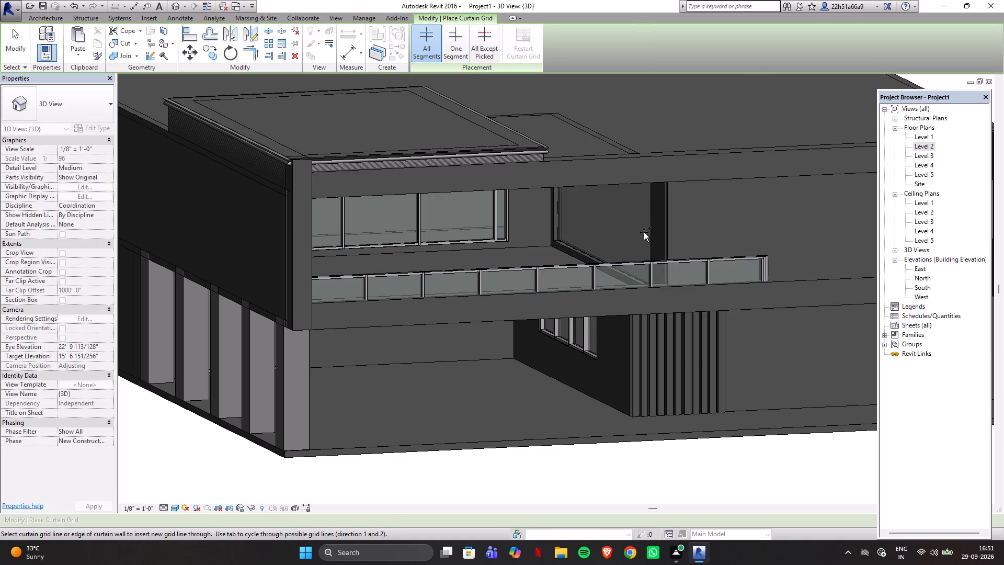
scroll(654, 232, "down", 3)
middle_click_drag(602, 300, 619, 289, "shift")
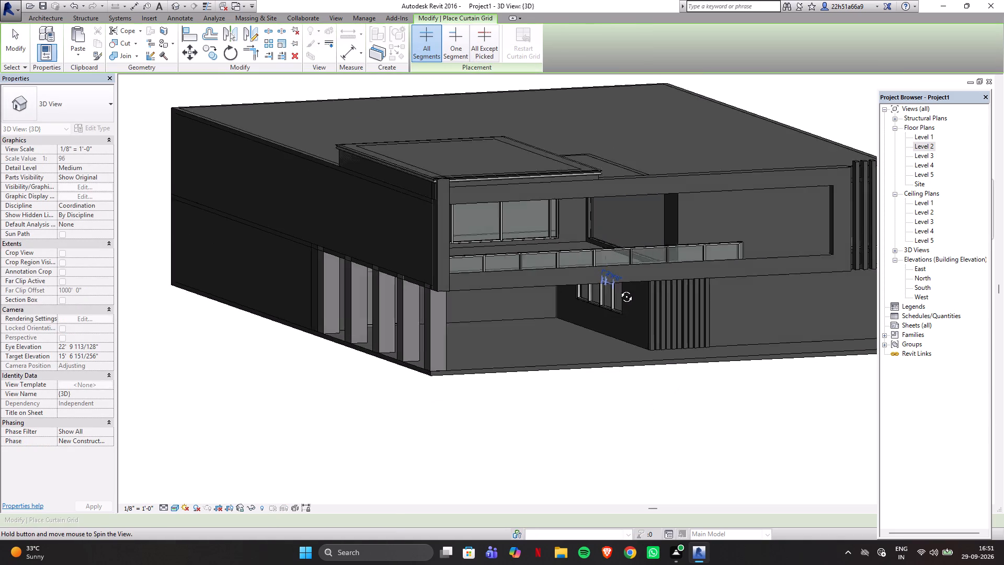
middle_click_drag(619, 289, 651, 298, "shift")
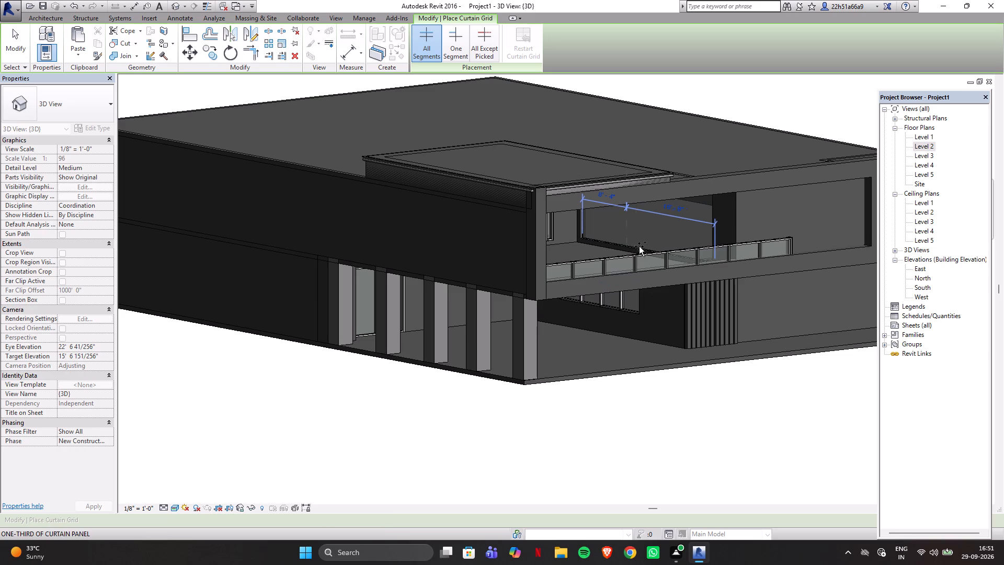
left_click(644, 246)
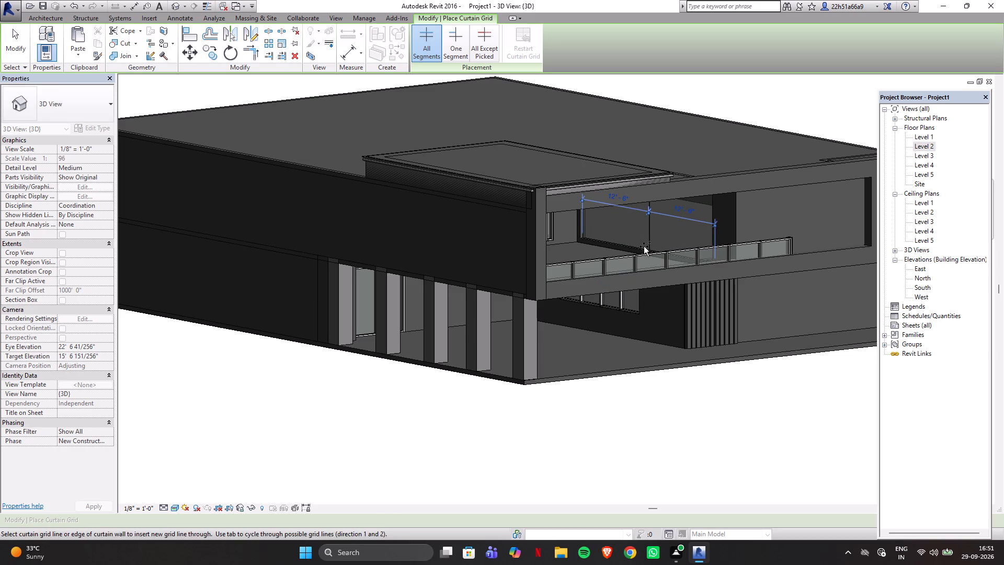
left_click(611, 240)
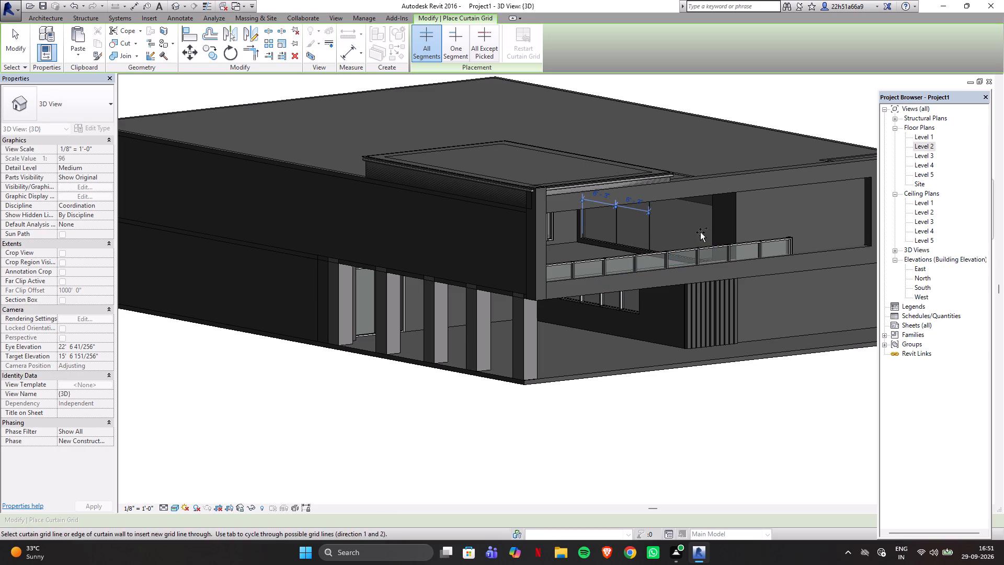
scroll(704, 224, "up", 7)
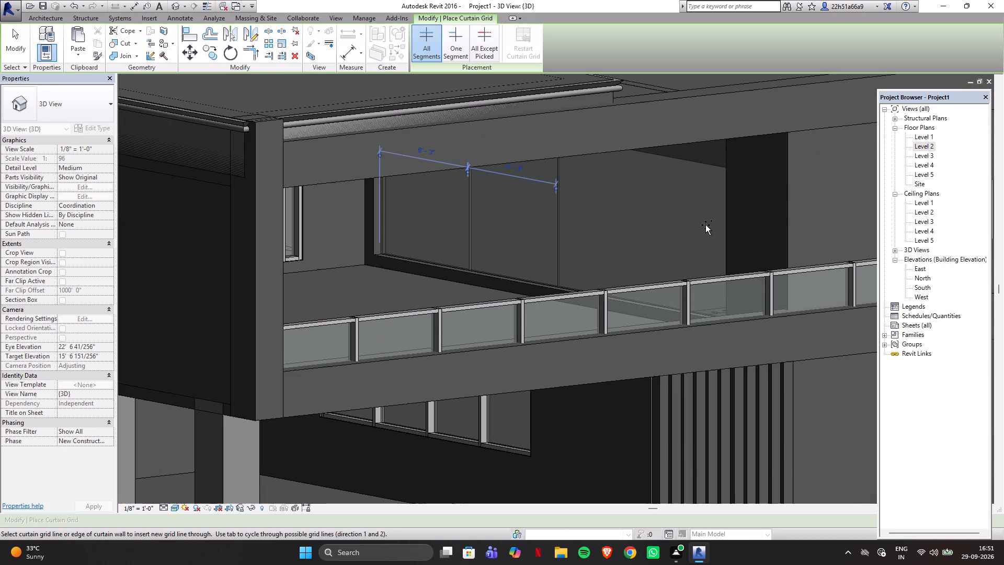
middle_click_drag(705, 225, 726, 148, "shift")
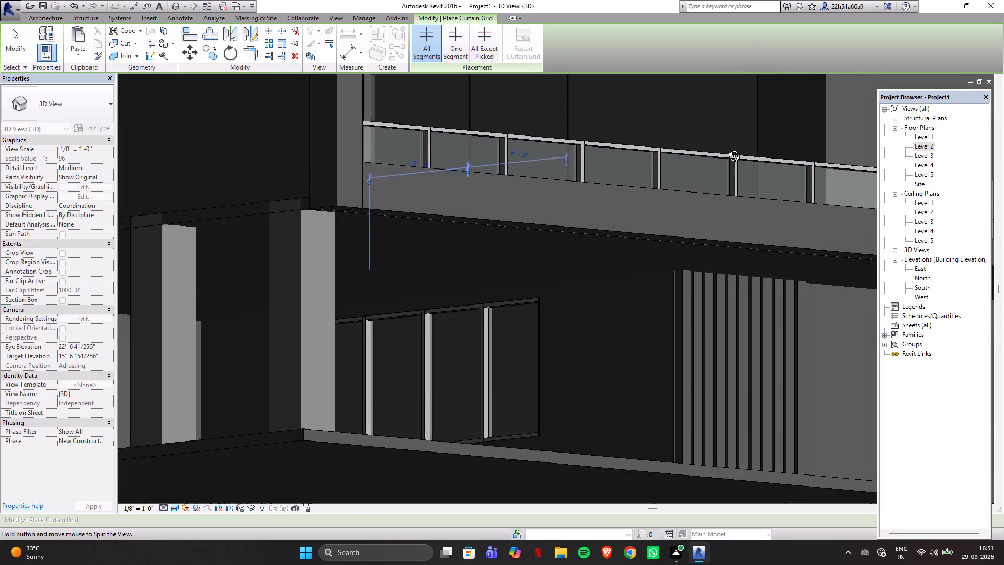
middle_click_drag(726, 148, 731, 196, "shift")
scroll(724, 186, "down", 3)
scroll(684, 204, "down", 2)
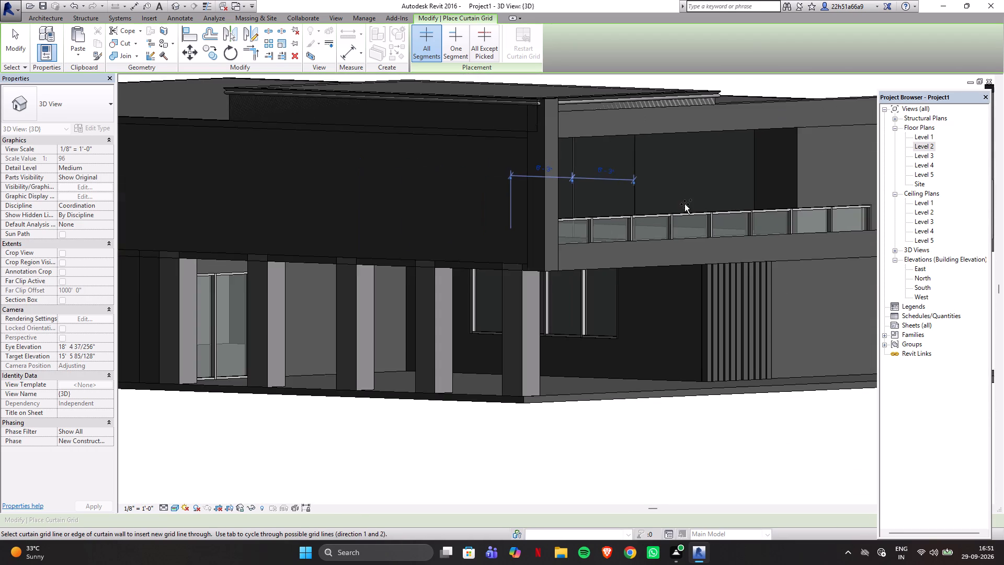
middle_click_drag(728, 183, 731, 149, "shift")
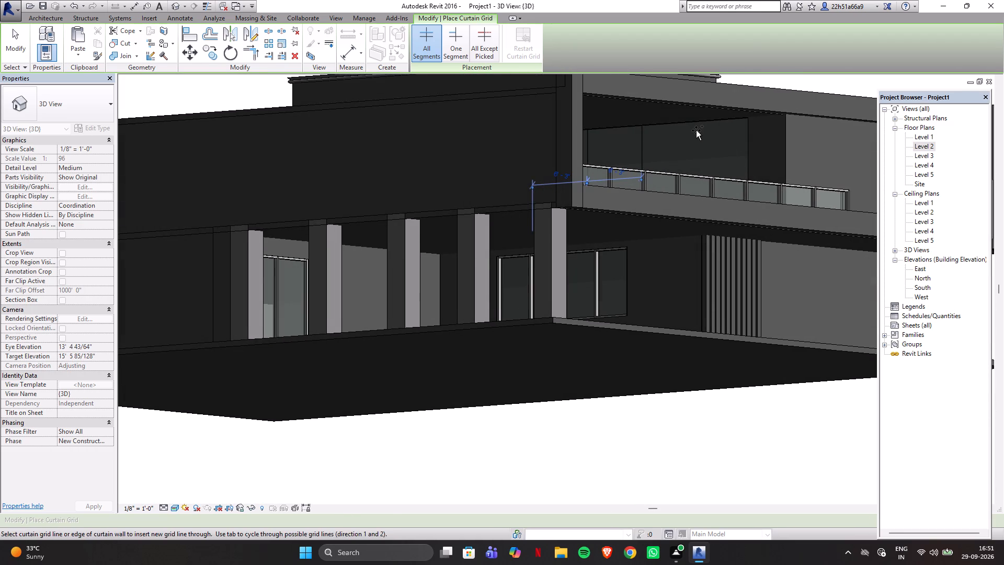
left_click(691, 124)
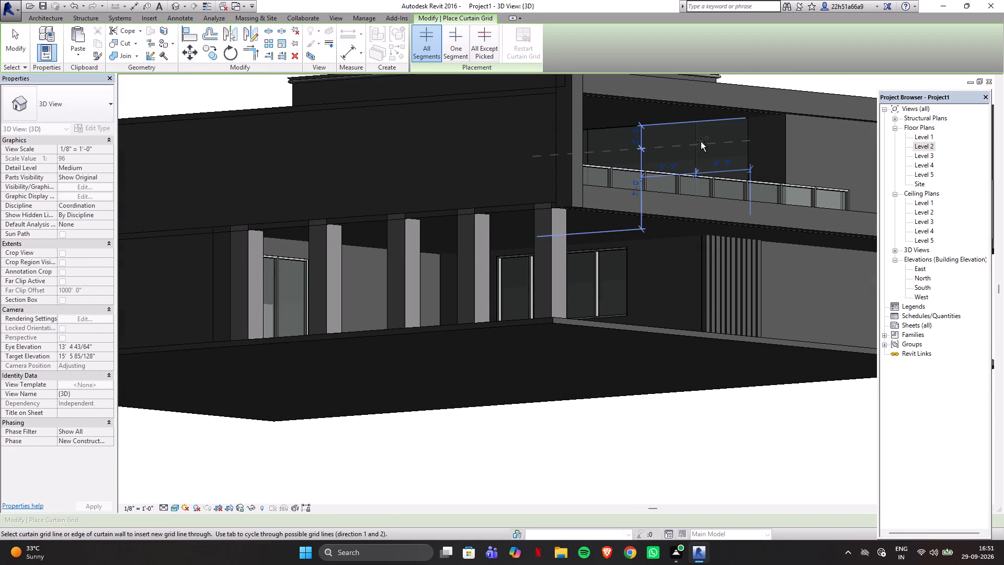
key("Escape")
key("Escape")
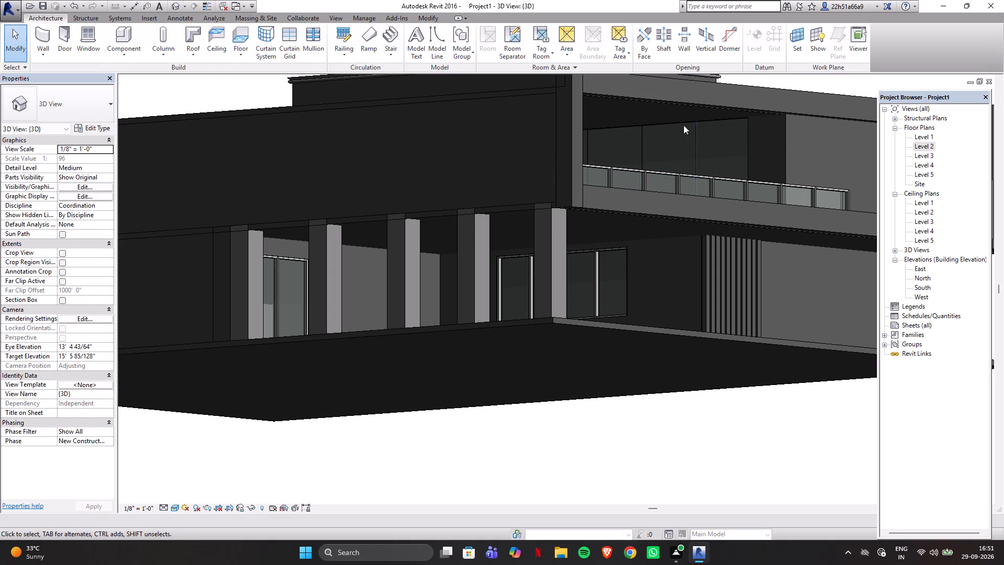
Place 50 x 150mm rectangular mullions on all grid lines of the 25' Level 2 curtain wall.
left_click(317, 32)
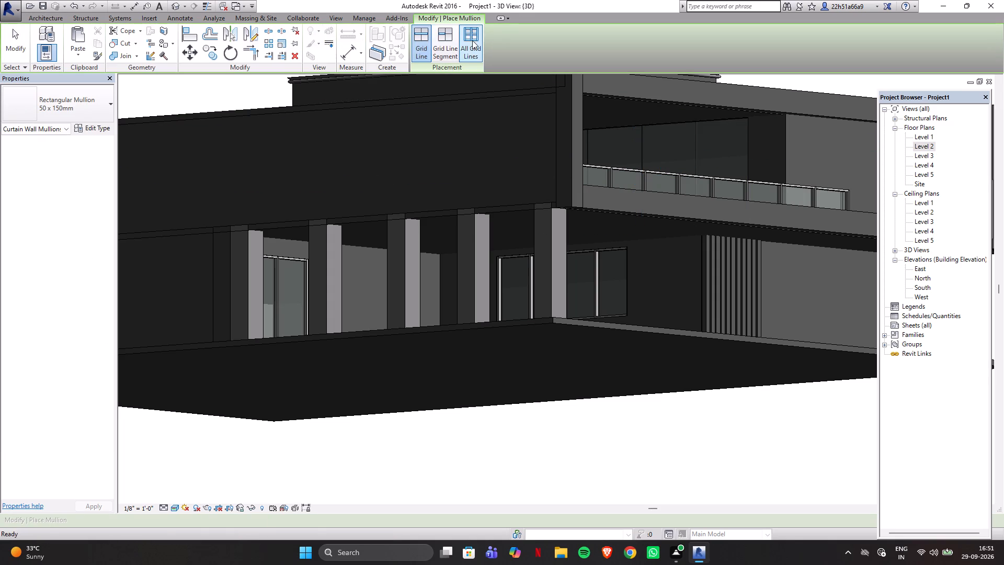
left_click(472, 40)
left_click(699, 140)
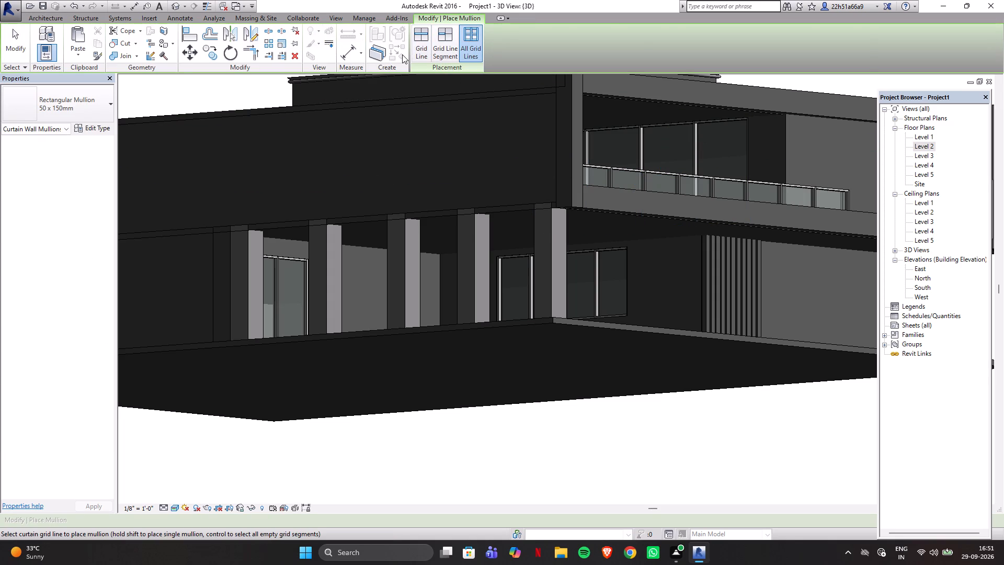
key("Escape")
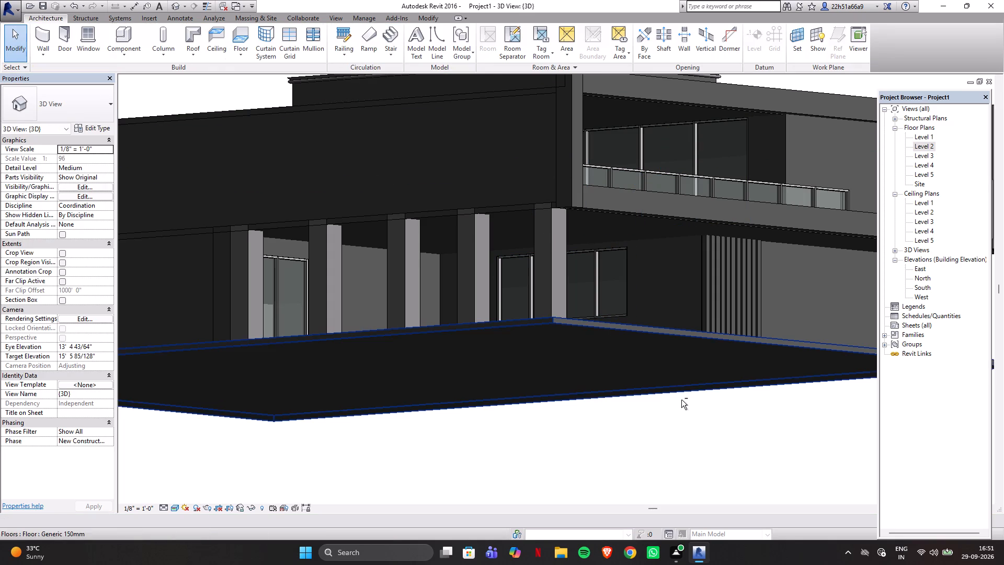
Examine the new Level 2 side glazing together with the south frame, glass parapet and vertical strips from several angles.
middle_click_drag(681, 400, 545, 377, "shift")
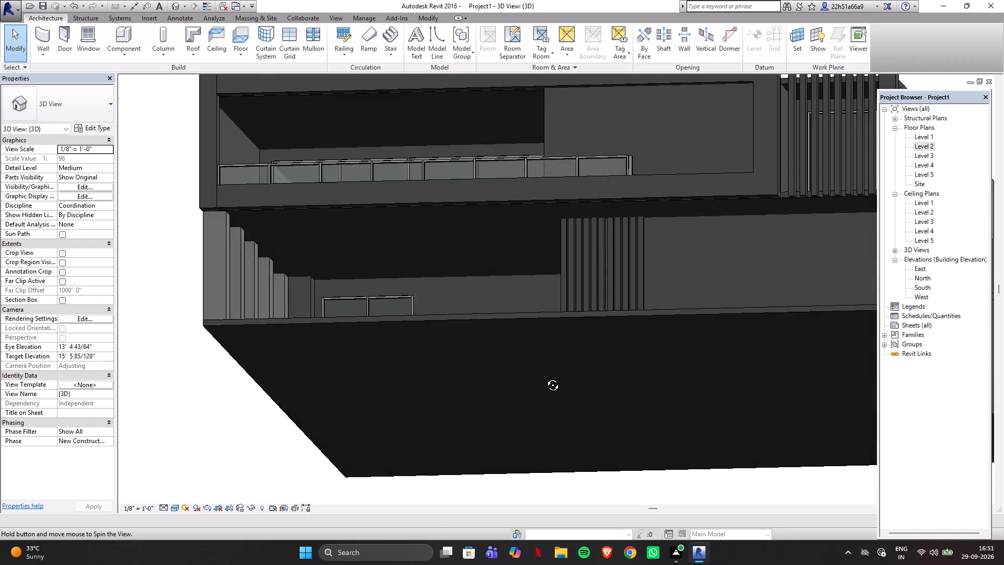
middle_click_drag(545, 377, 601, 477, "shift")
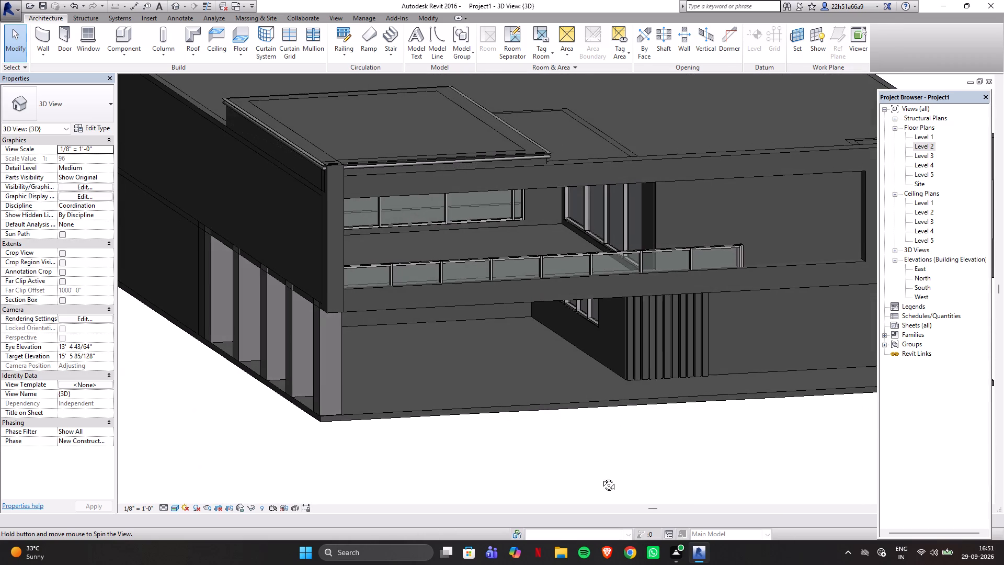
middle_click_drag(601, 477, 480, 414, "shift")
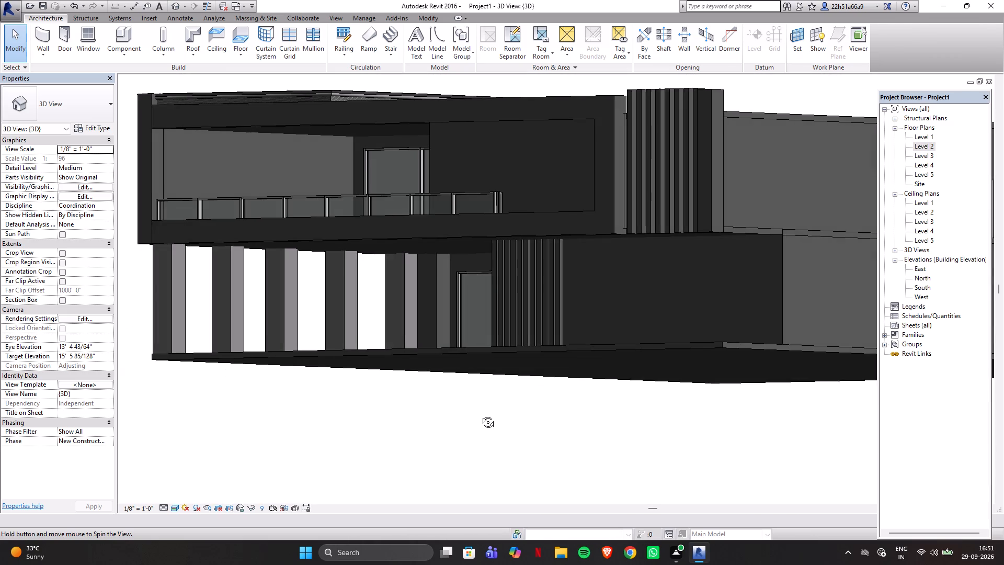
middle_click_drag(480, 414, 590, 430, "shift")
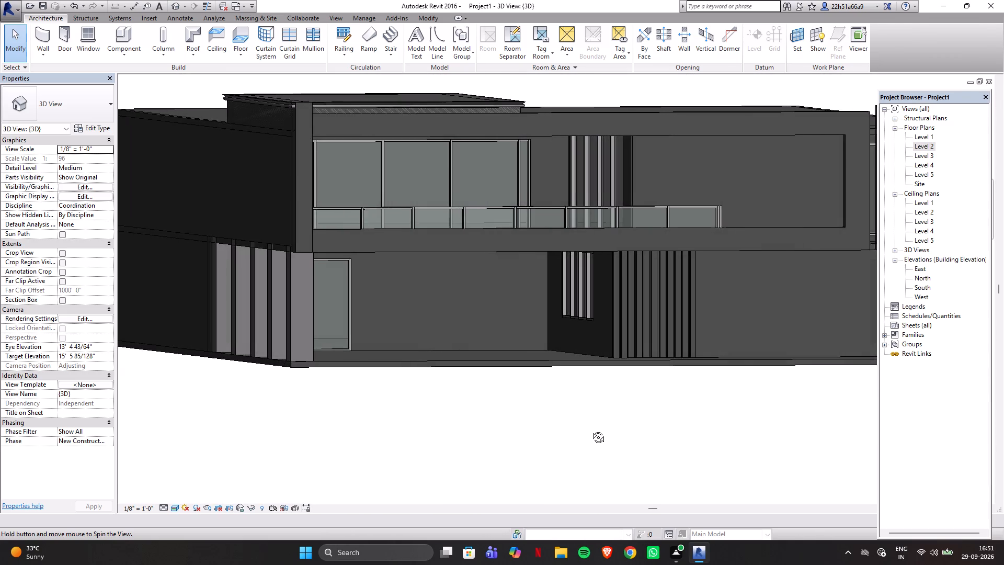
middle_click_drag(590, 430, 556, 437, "shift")
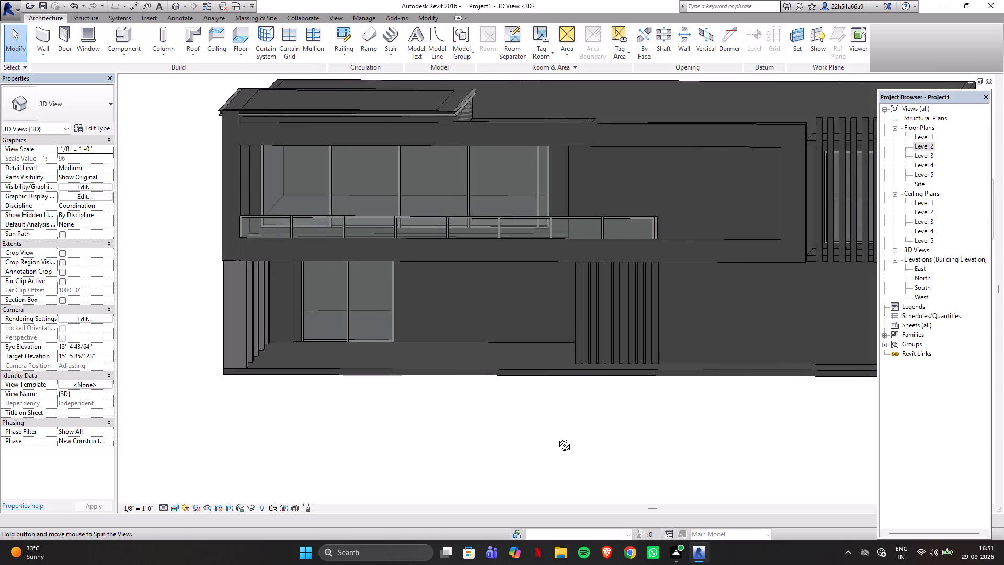
middle_click_drag(556, 437, 492, 440, "shift")
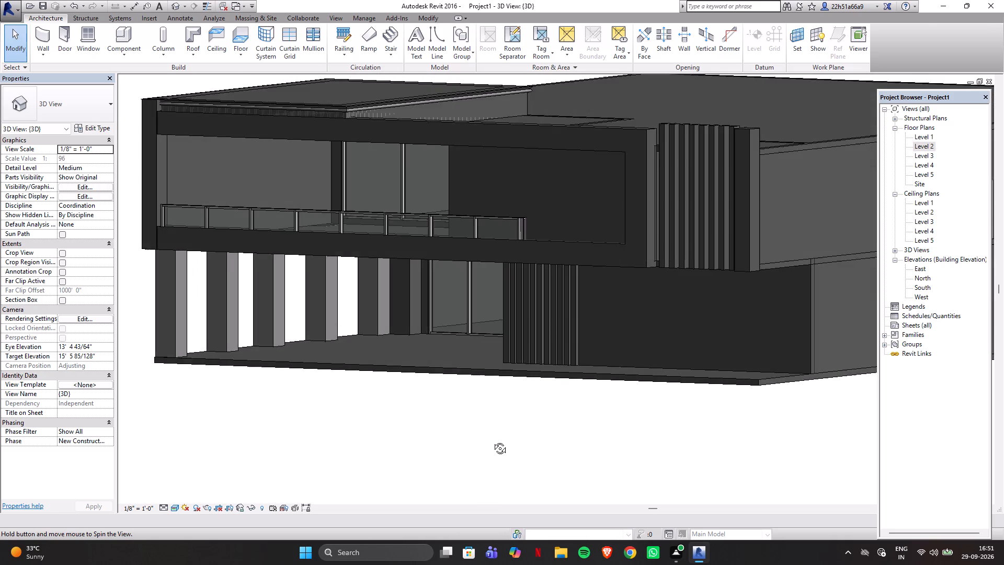
middle_click_drag(492, 440, 514, 416, "shift")
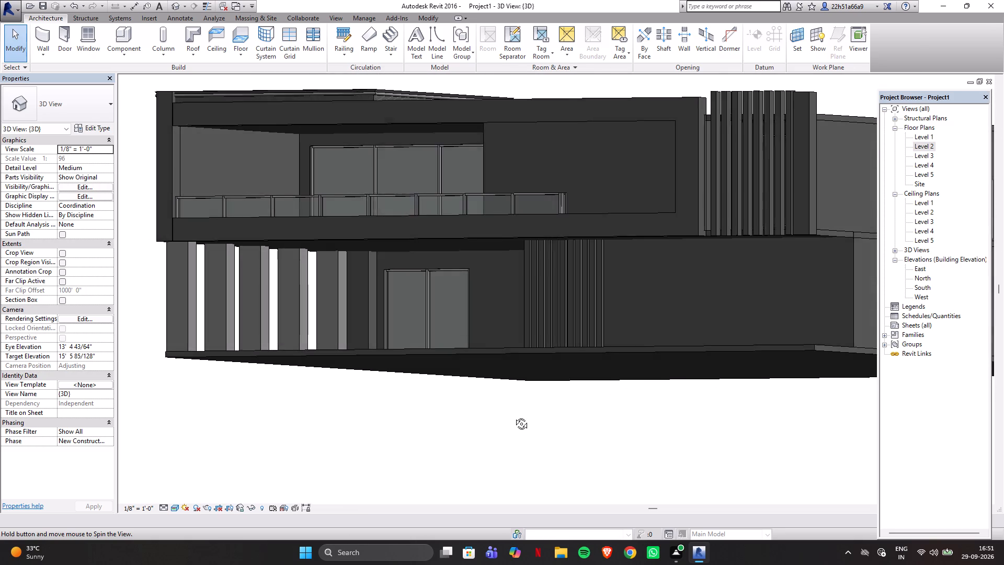
middle_click_drag(514, 416, 577, 416, "shift")
scroll(530, 416, "down", 4)
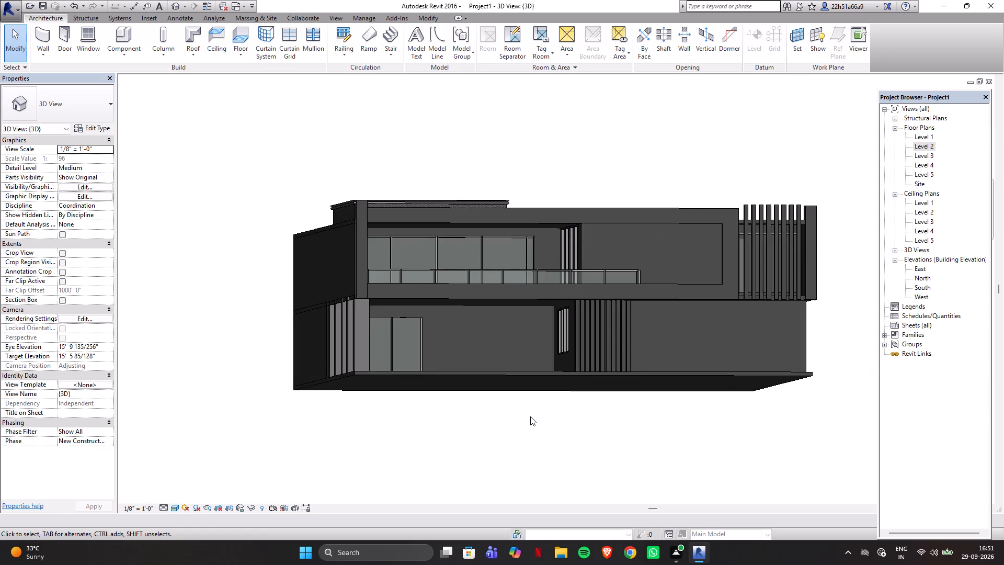
middle_click_drag(814, 305, 814, 332, "shift")
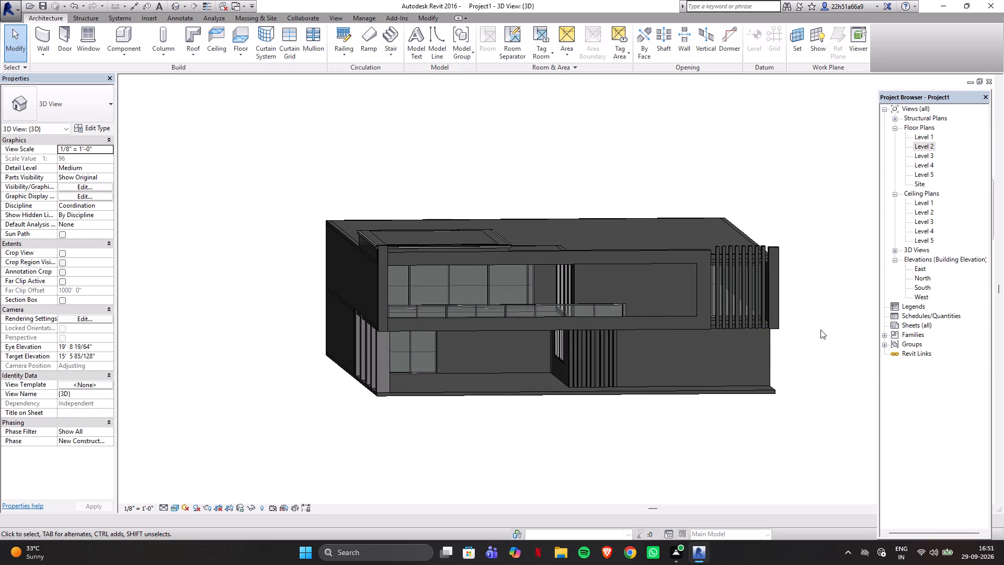
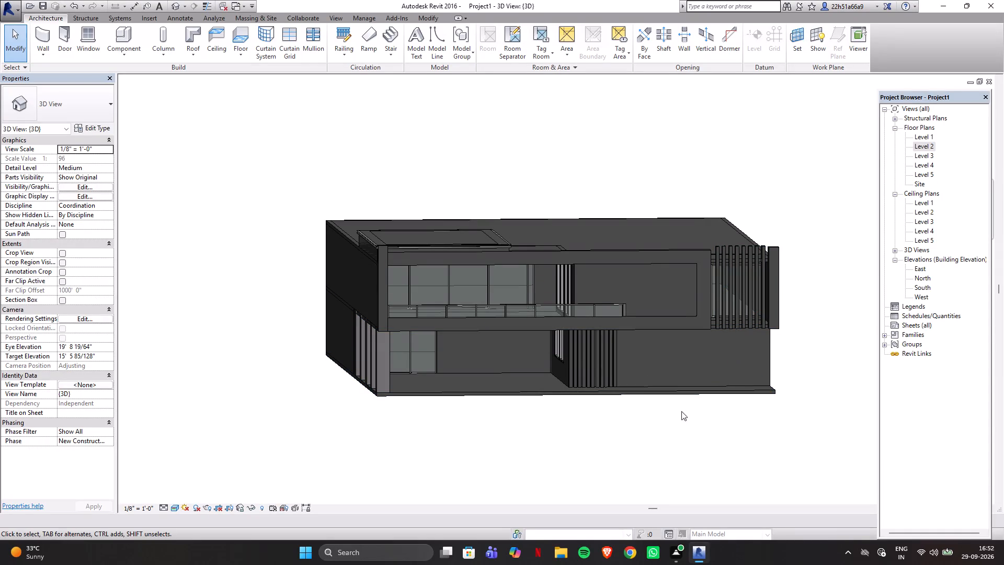
Open the Level 1 floor plan.
double_click(926, 138)
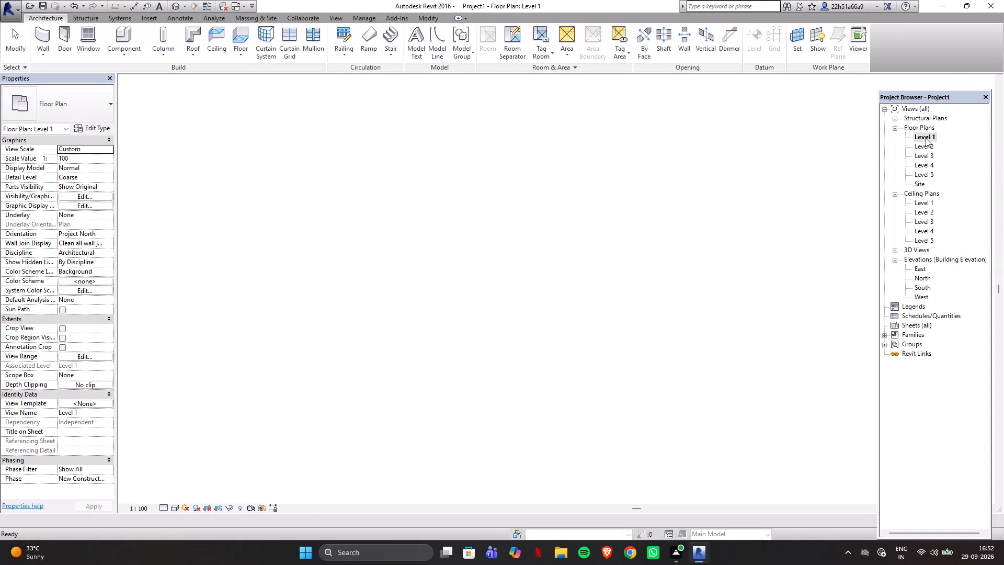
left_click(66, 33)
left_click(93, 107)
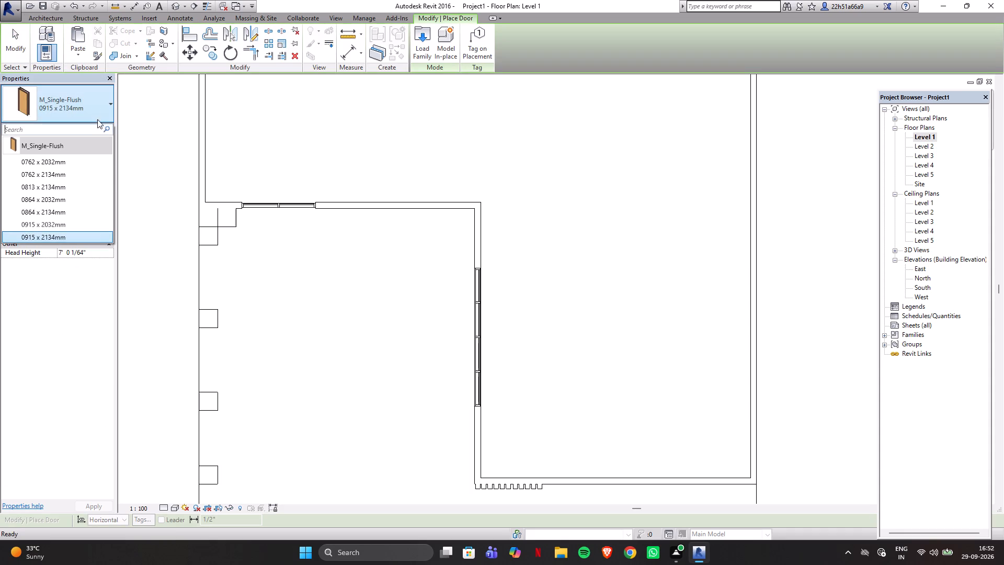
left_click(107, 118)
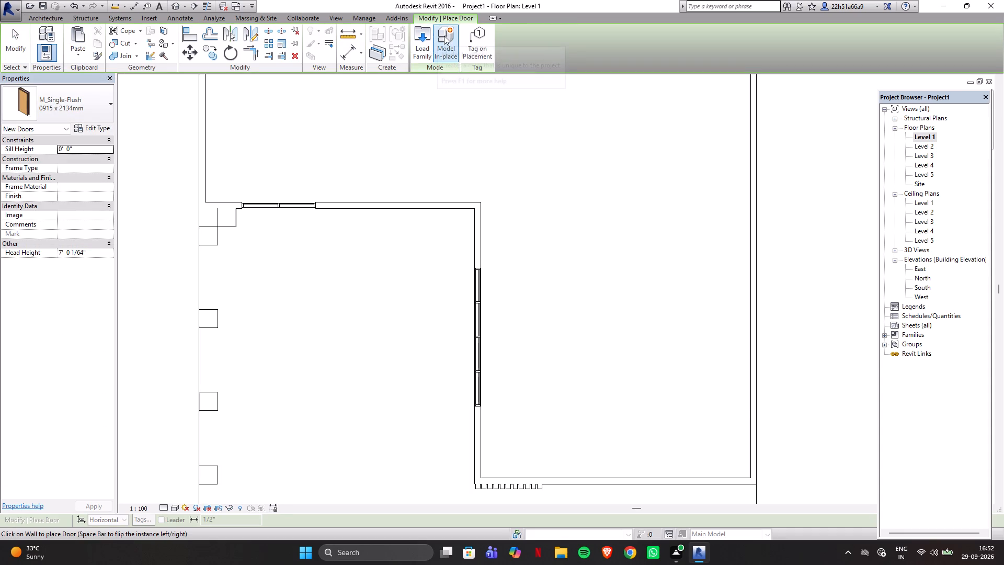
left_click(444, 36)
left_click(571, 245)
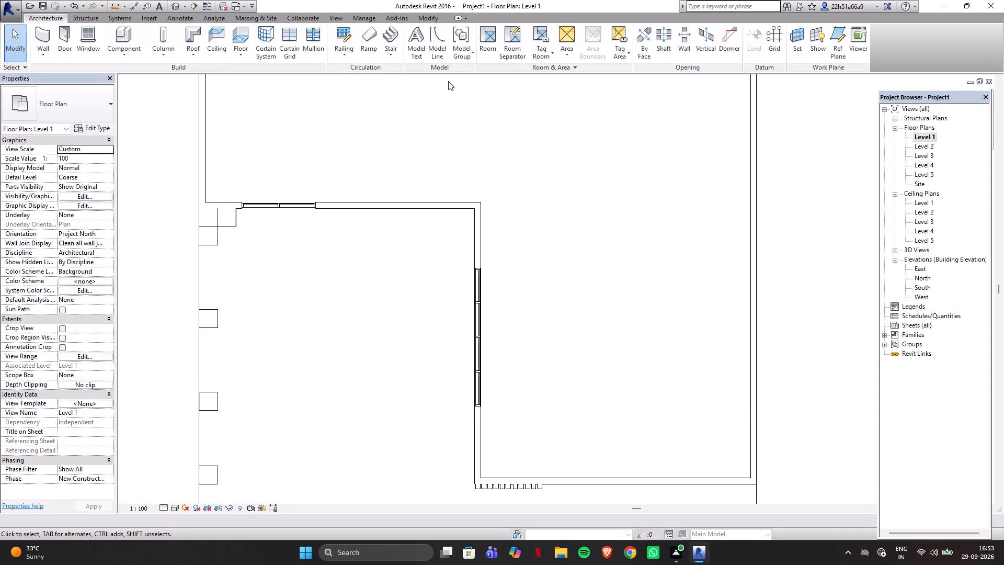
Load the residential Door-Interior-Double-Full Glass-Wood family with its 68" x 84" type for door placement.
left_click(65, 36)
left_click(418, 40)
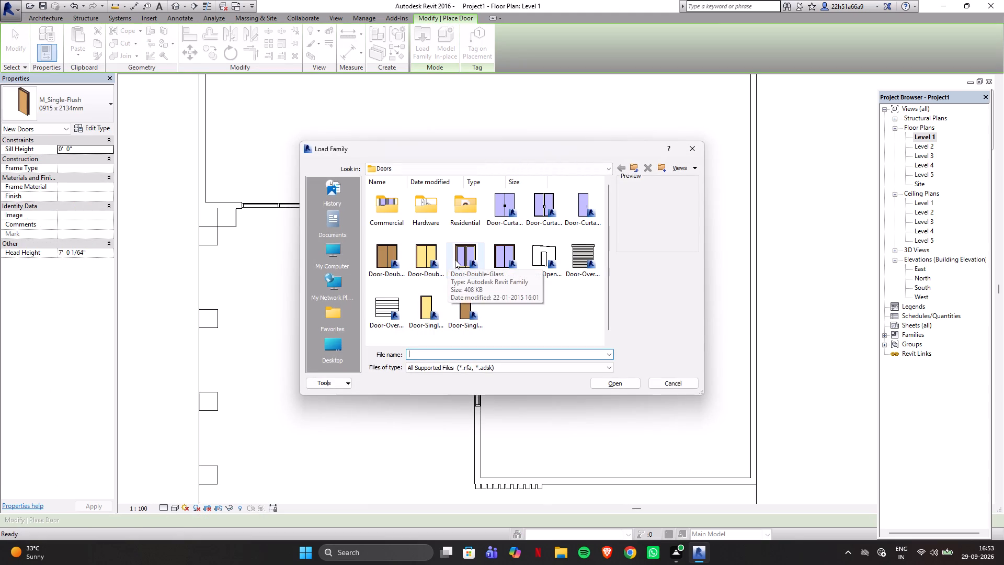
scroll(522, 251, "up", 4)
scroll(522, 251, "down", 3)
scroll(522, 251, "up", 3)
double_click(461, 210)
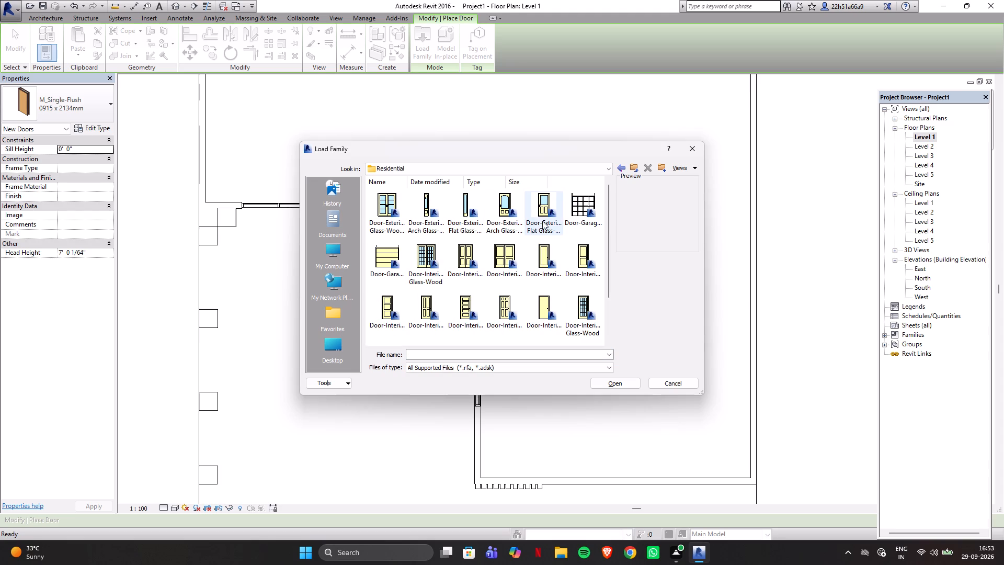
scroll(512, 262, "down", 3)
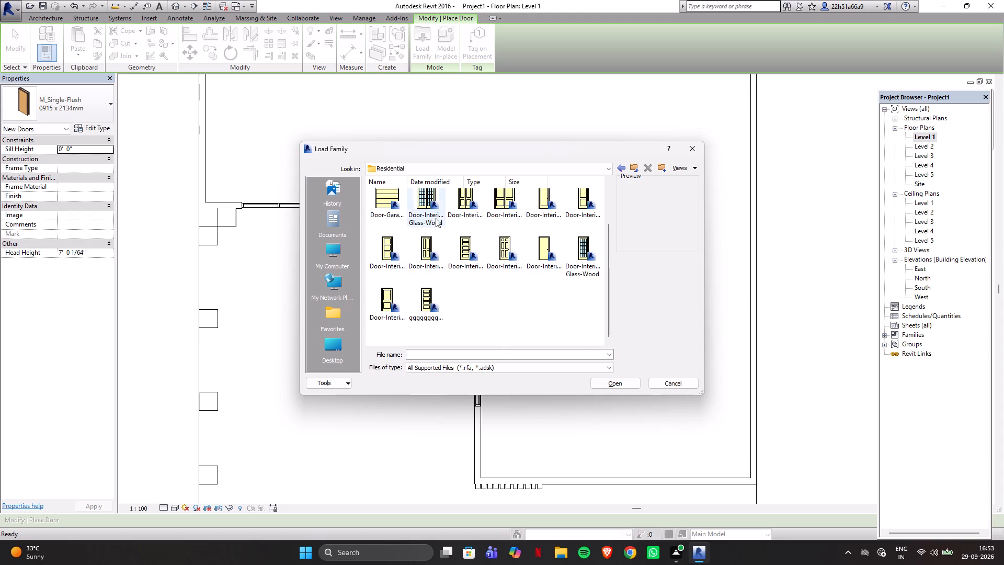
left_click(426, 200)
left_click(622, 383)
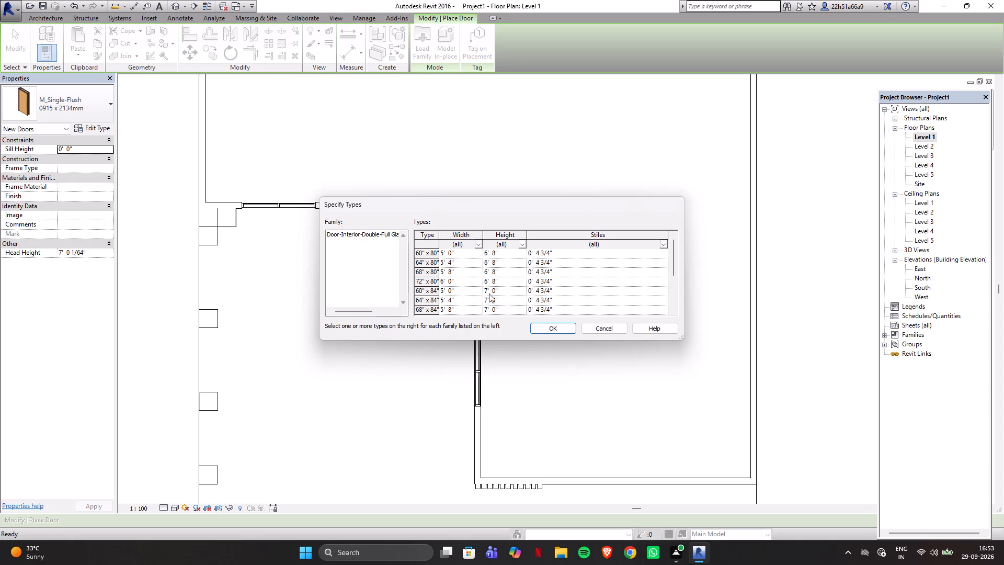
left_click(492, 308)
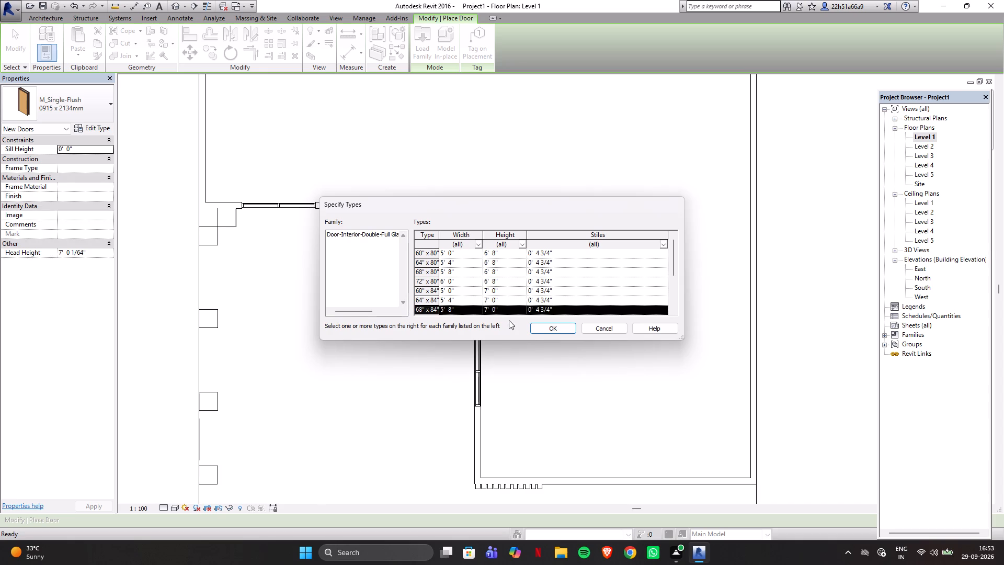
left_click(546, 330)
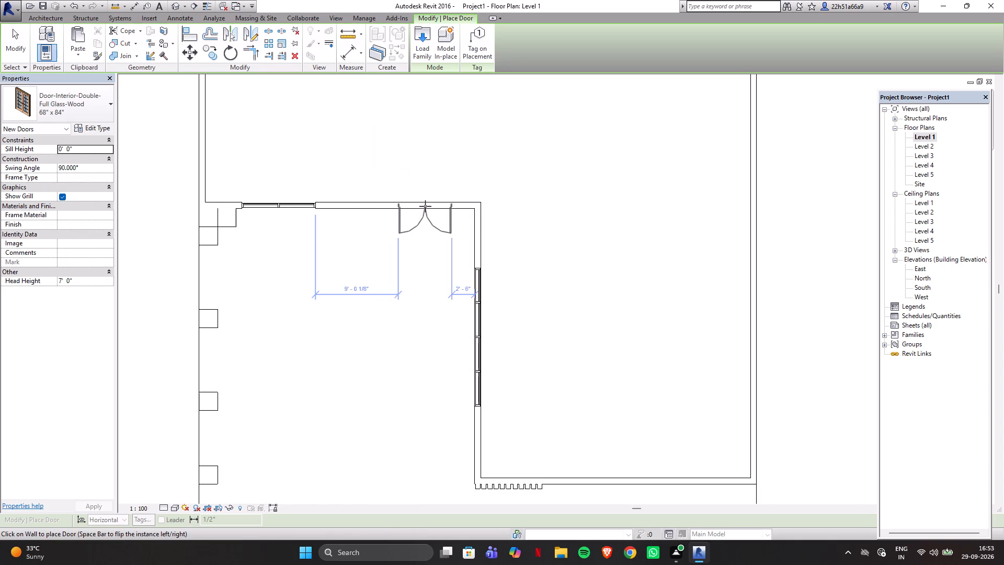
Place the 68" x 84" double door in the recessed front wall, midway between the window and the inner corner.
left_click(398, 204)
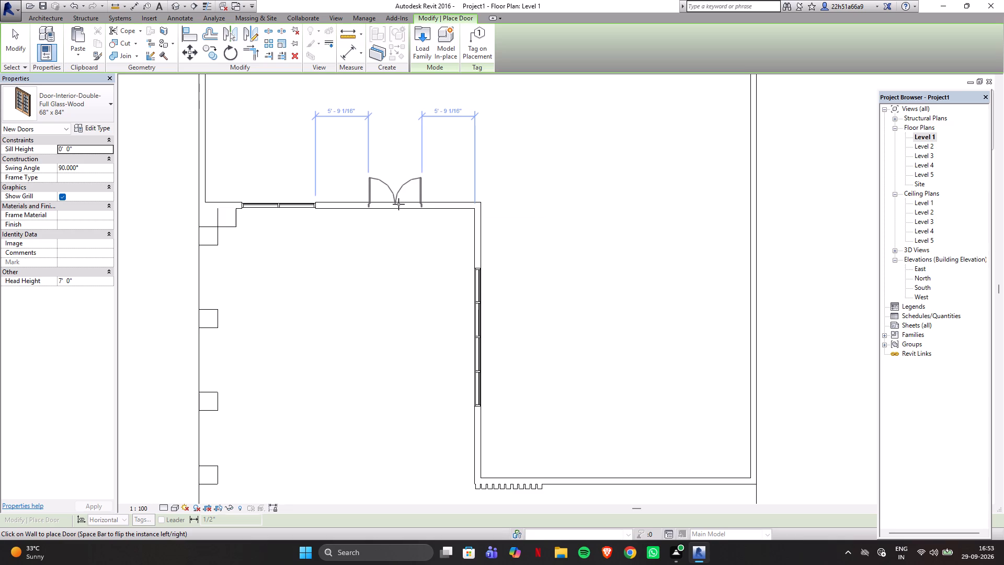
Examine the new double door and the building's exterior from several sides in the 3D view.
left_click(174, 4)
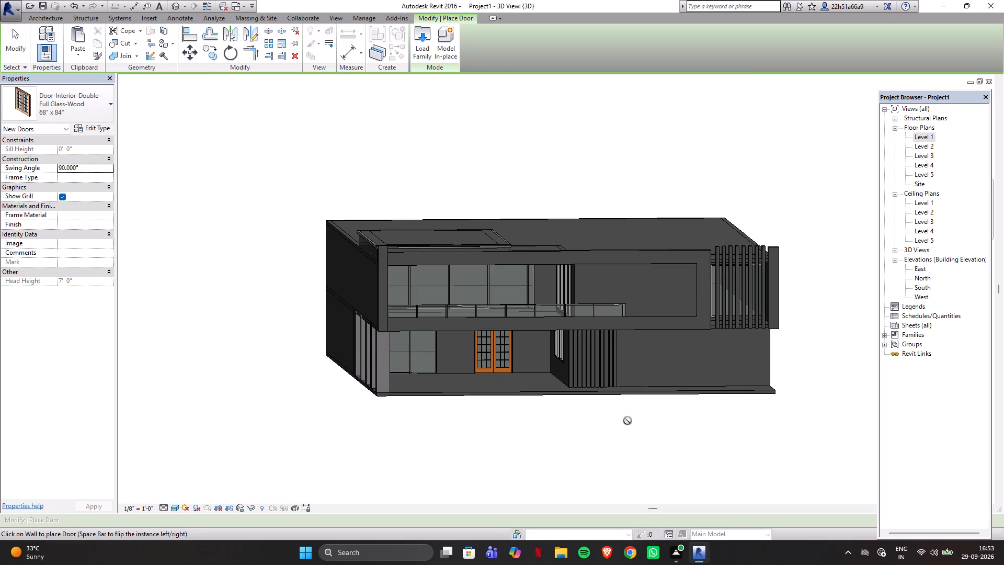
key("Escape")
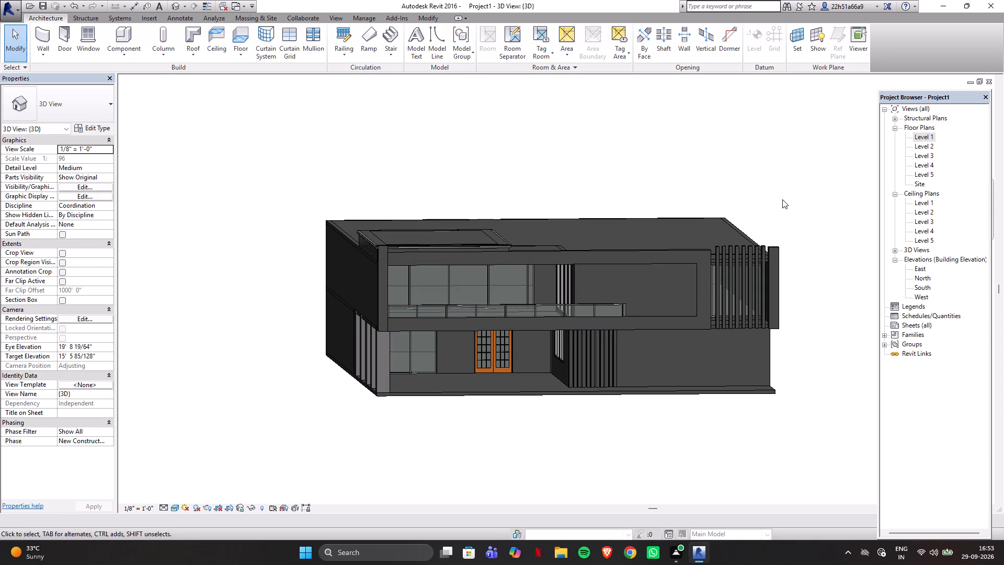
middle_click_drag(782, 199, 746, 150, "shift")
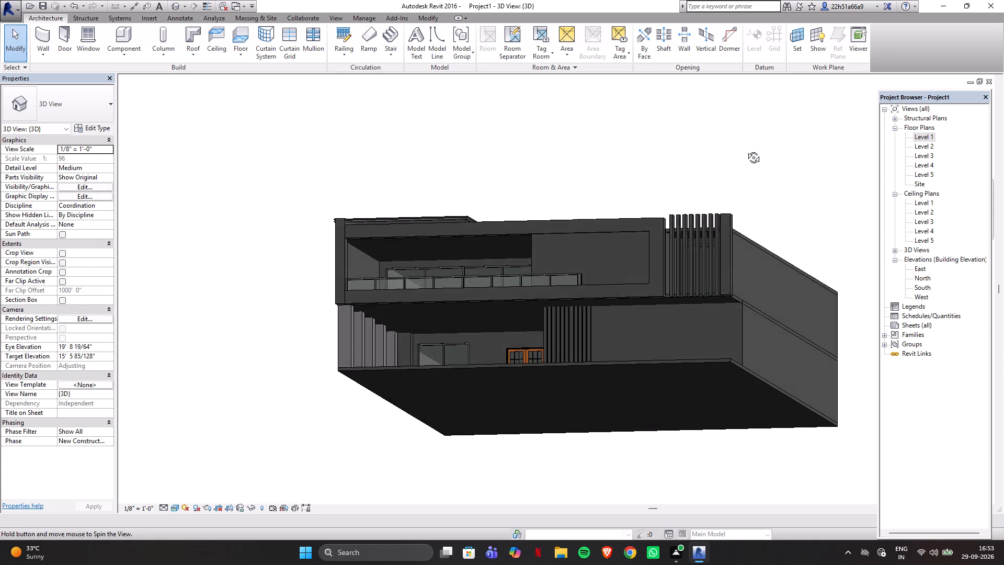
middle_click_drag(746, 150, 873, 166, "shift")
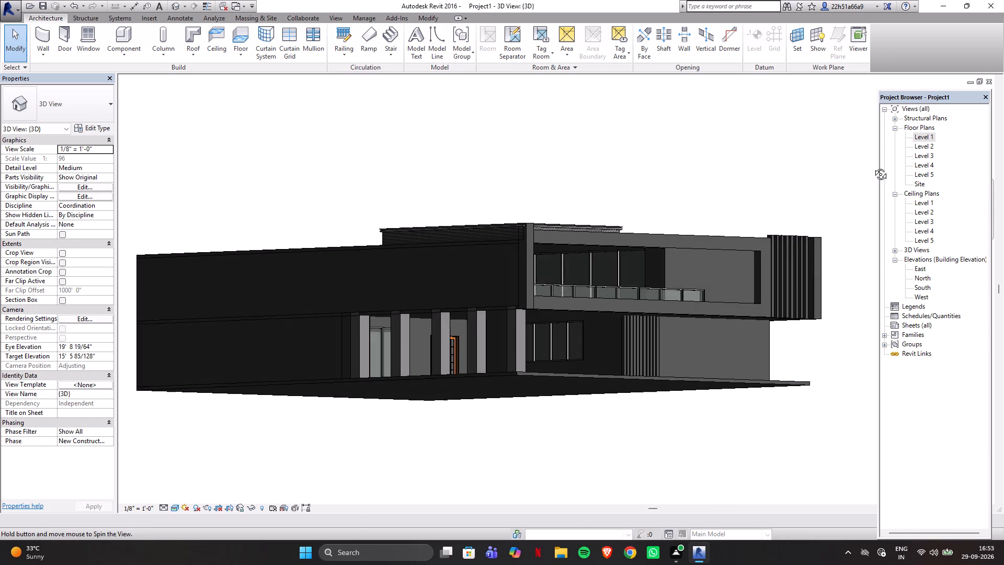
middle_click_drag(873, 166, 678, 264, "shift")
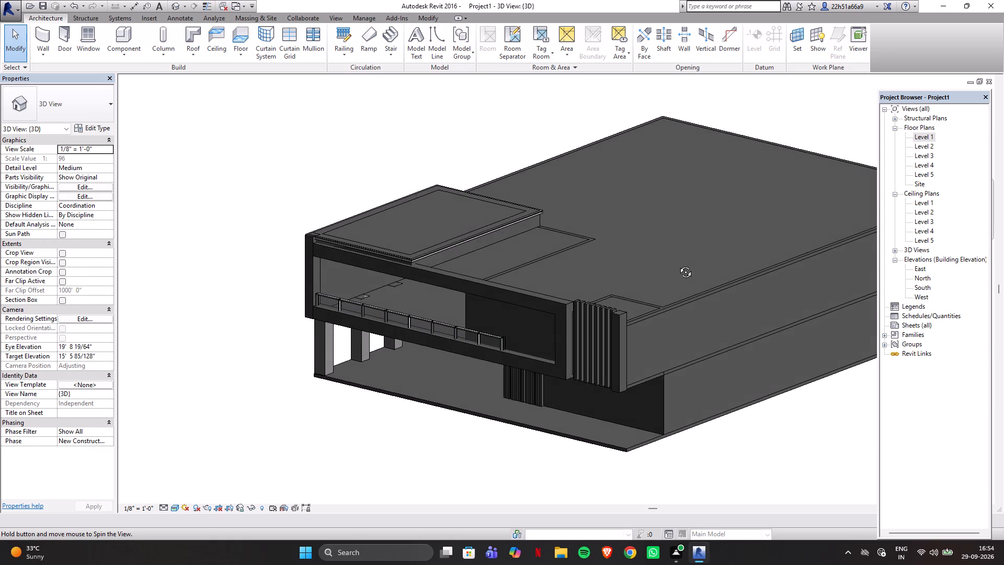
middle_click_drag(678, 264, 661, 305, "shift")
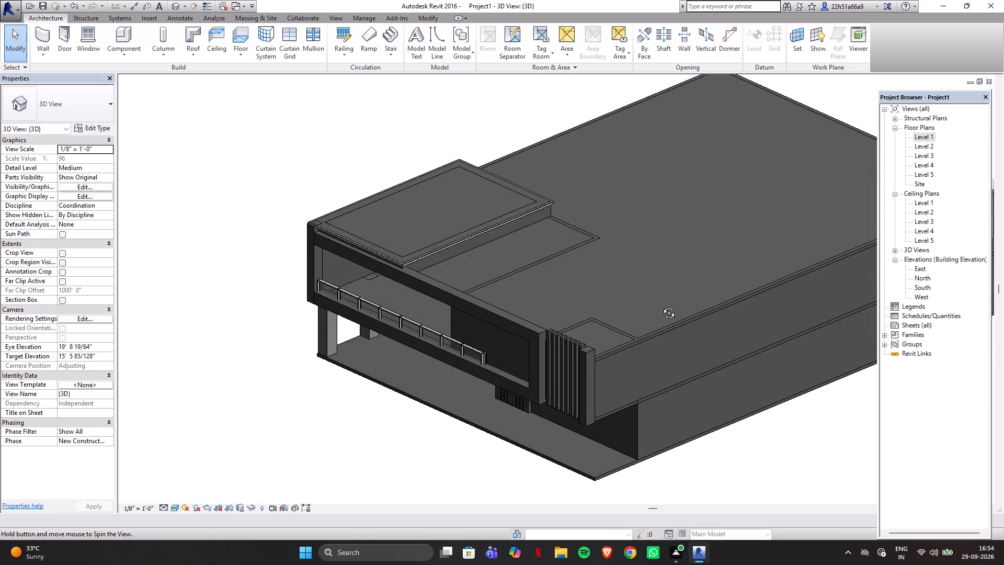
middle_click_drag(661, 305, 786, 313, "shift")
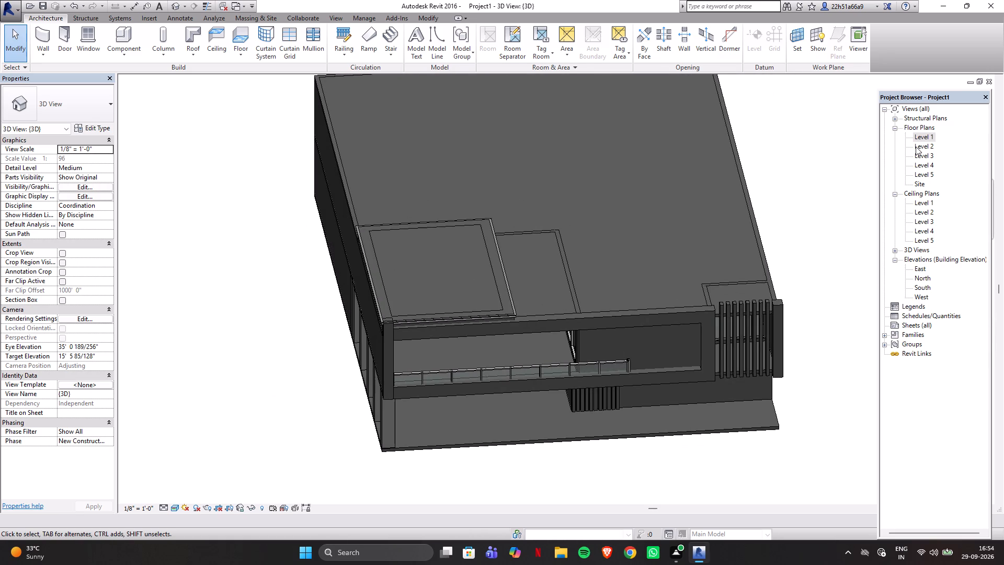
Start a wall in the Level 1 floor plan using the basic wall type Generic - 200mm.
double_click(915, 135)
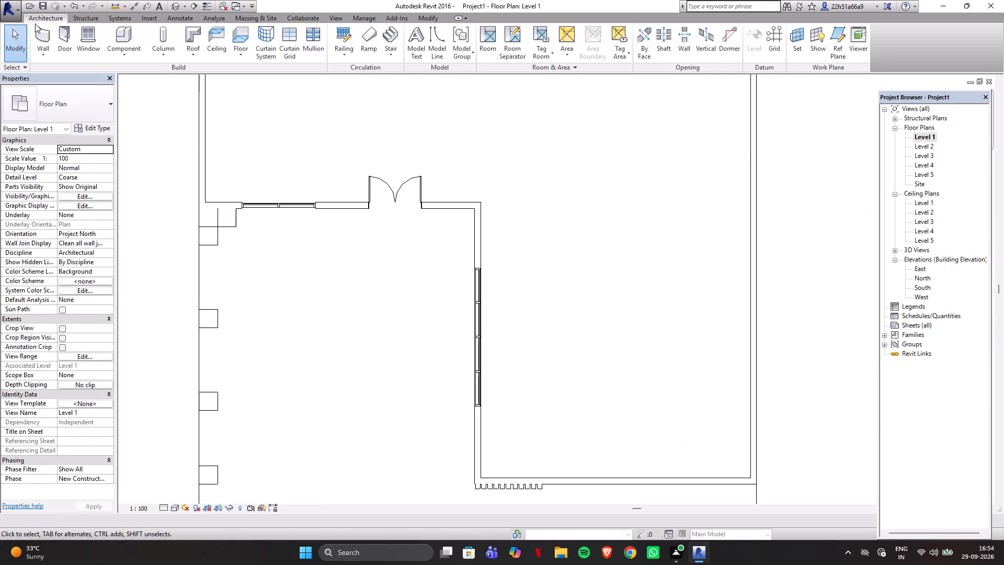
left_click(35, 34)
scroll(398, 256, "down", 2)
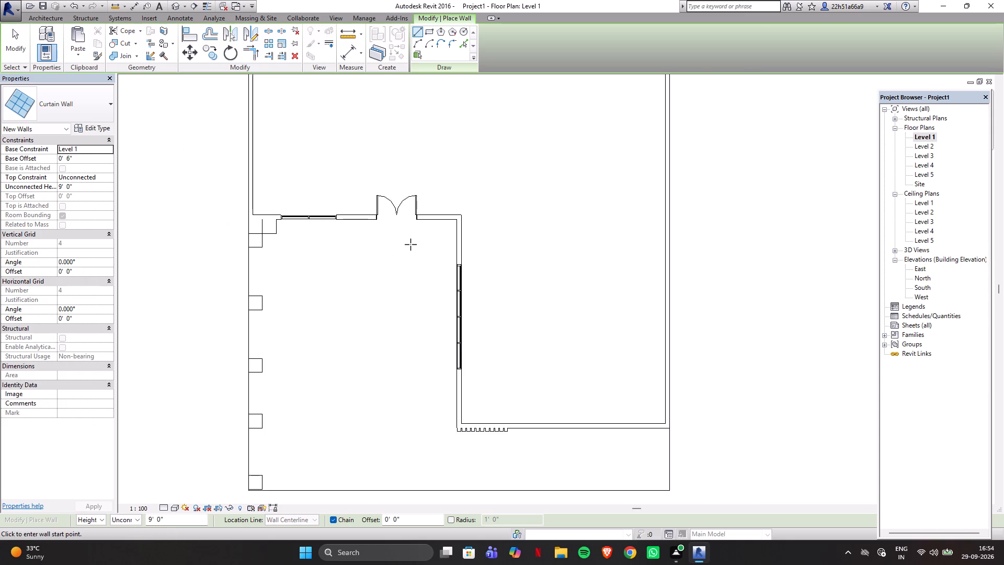
scroll(410, 244, "down", 6)
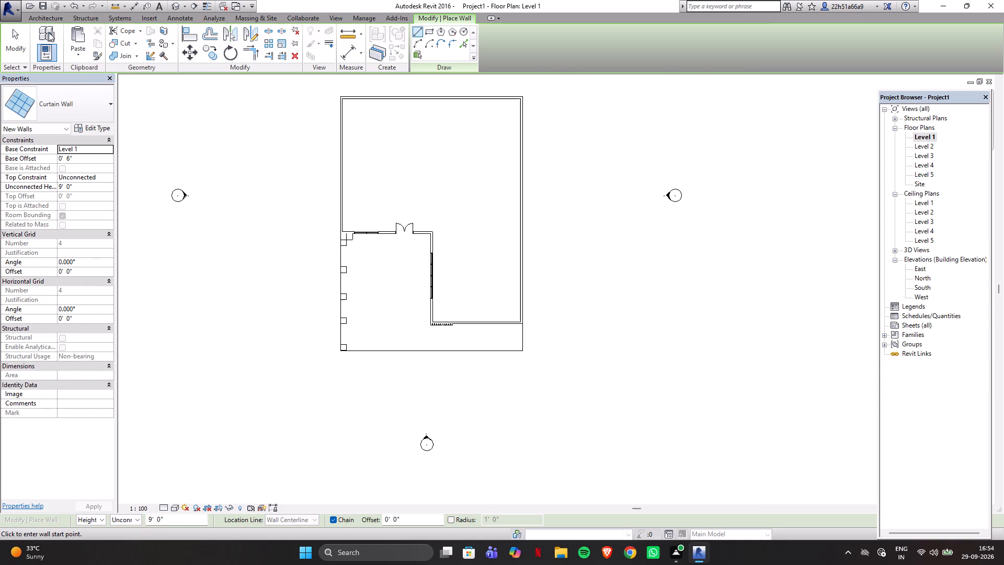
left_click(96, 107)
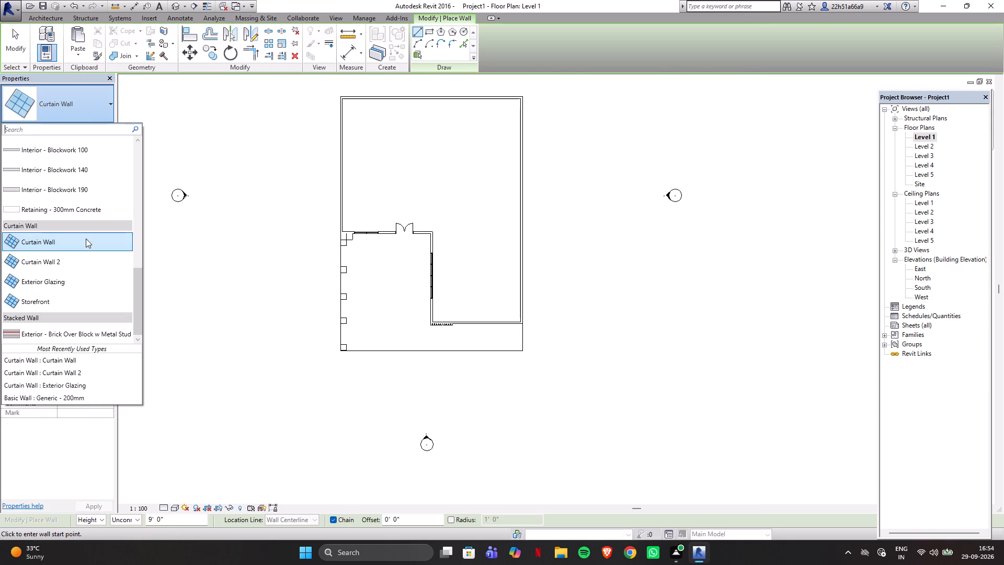
scroll(85, 265, "up", 8)
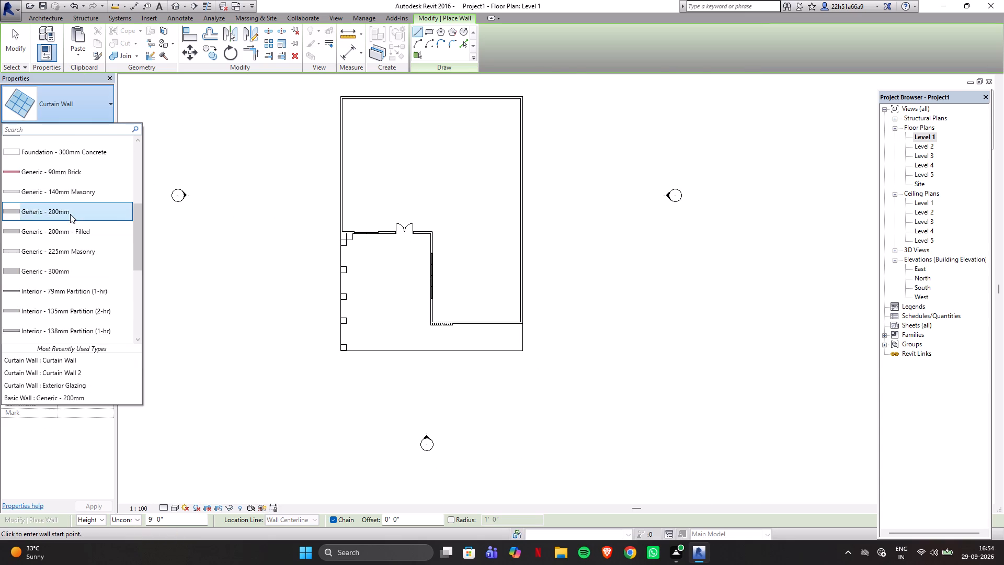
left_click(70, 214)
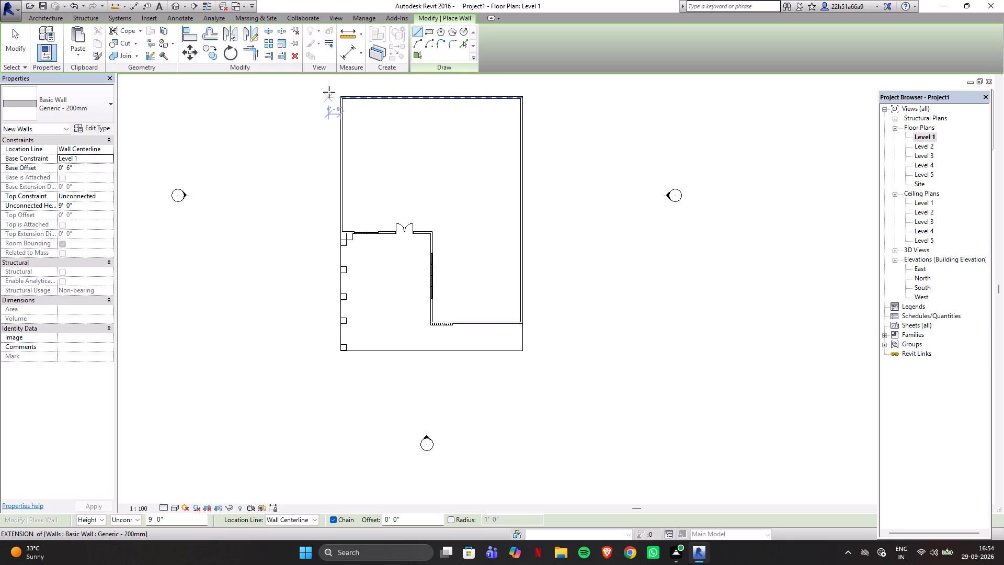
Set the new wall's base offset to 0 and its unconnected height to 7'.
left_click(73, 164)
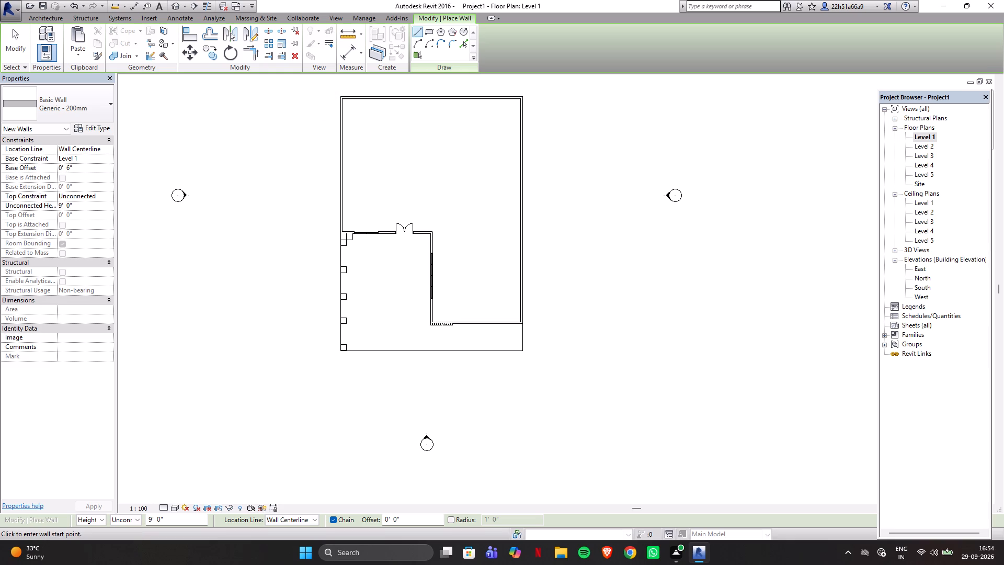
left_click_drag(82, 168, 37, 167)
key("0")
key("Return")
left_click(81, 204)
key("8")
key("BackSpace")
type("7'")
key("Return")
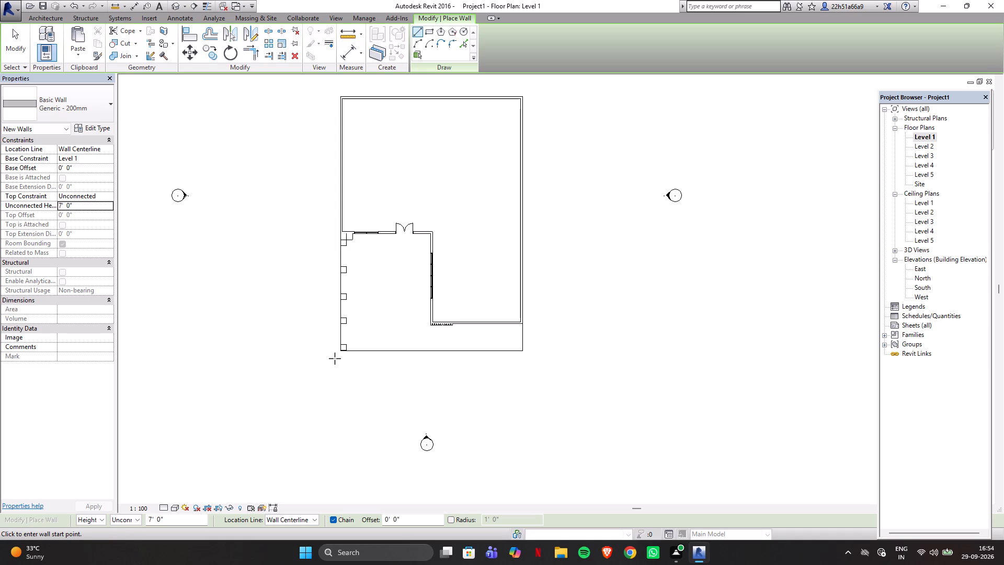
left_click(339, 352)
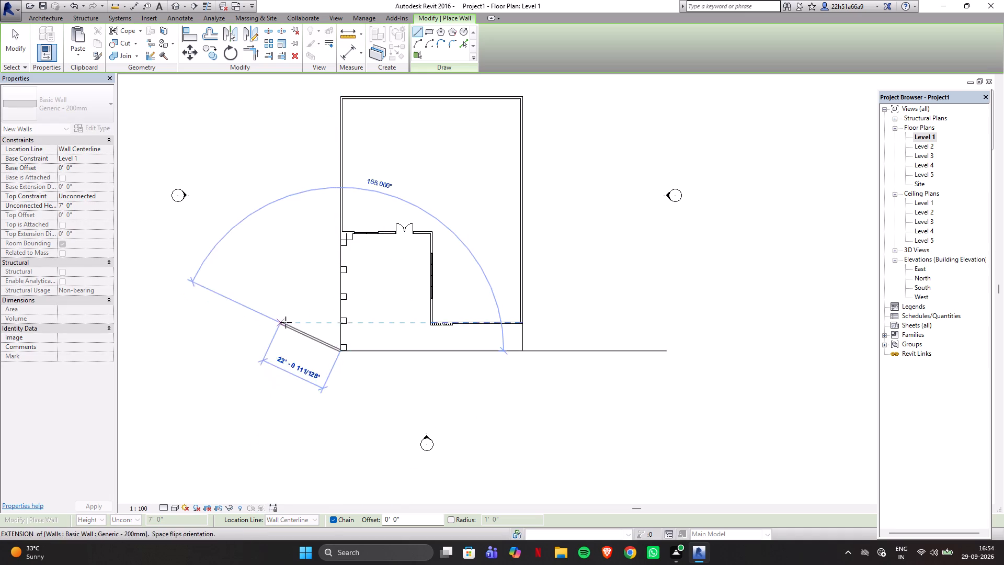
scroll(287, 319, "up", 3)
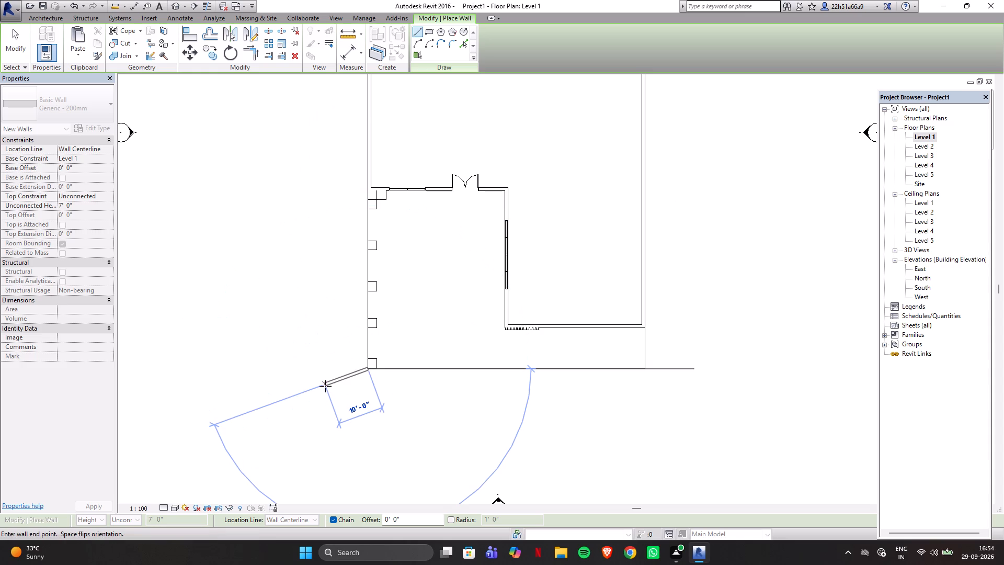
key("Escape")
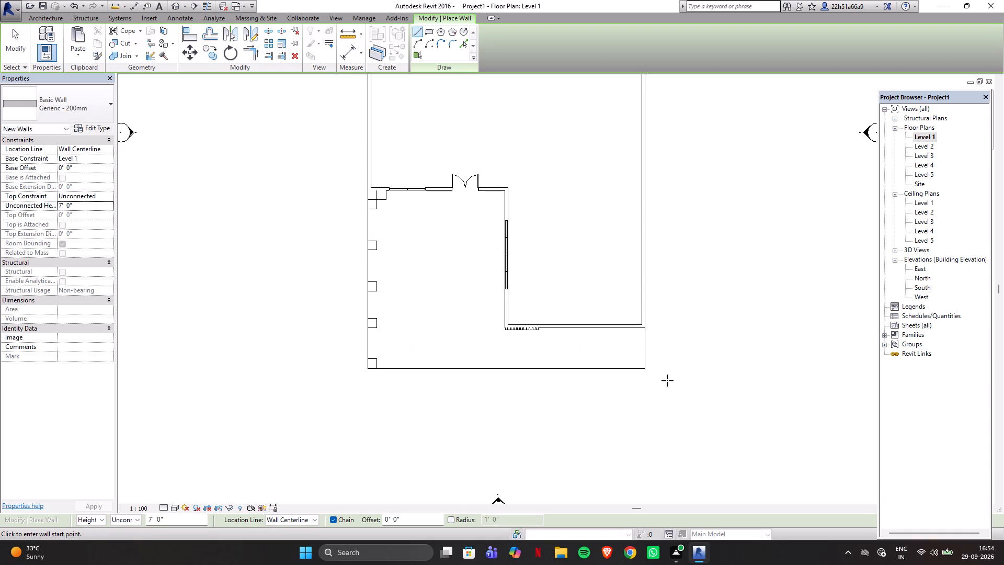
Draw boundary walls around the house: east side about 95', rear 70', matching west side, and a front return about 9' long.
scroll(645, 393, "down", 1)
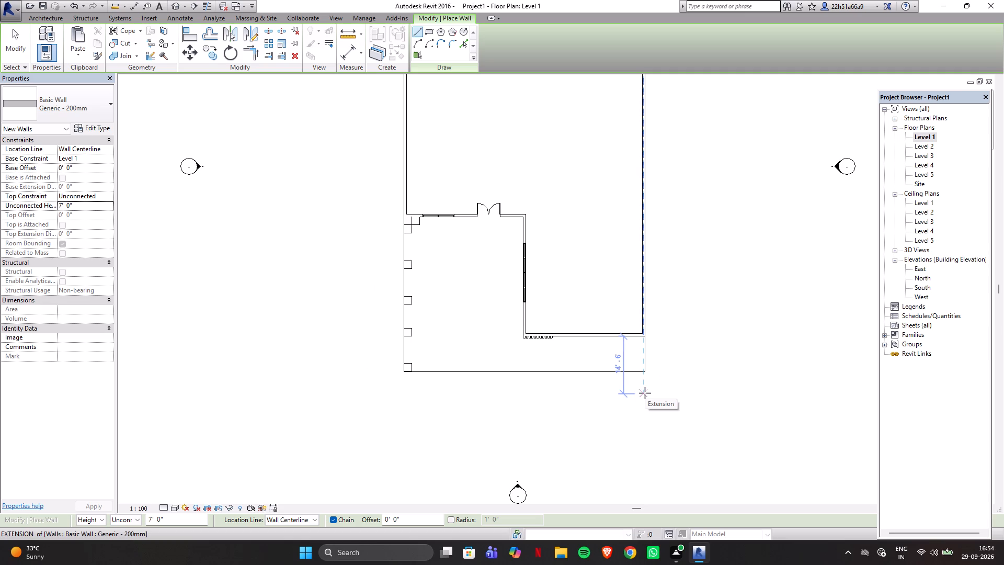
scroll(667, 388, "up", 2)
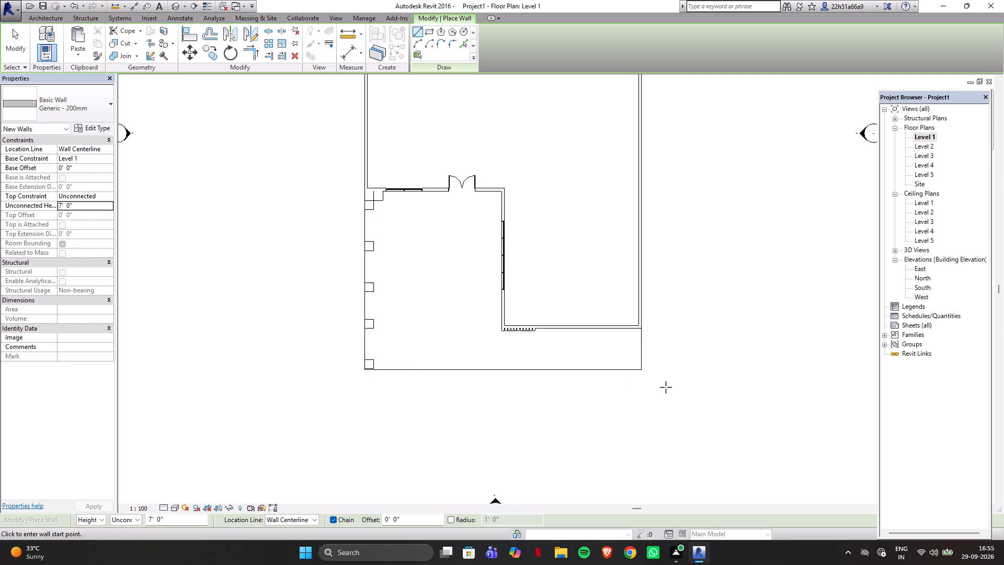
left_click(663, 396)
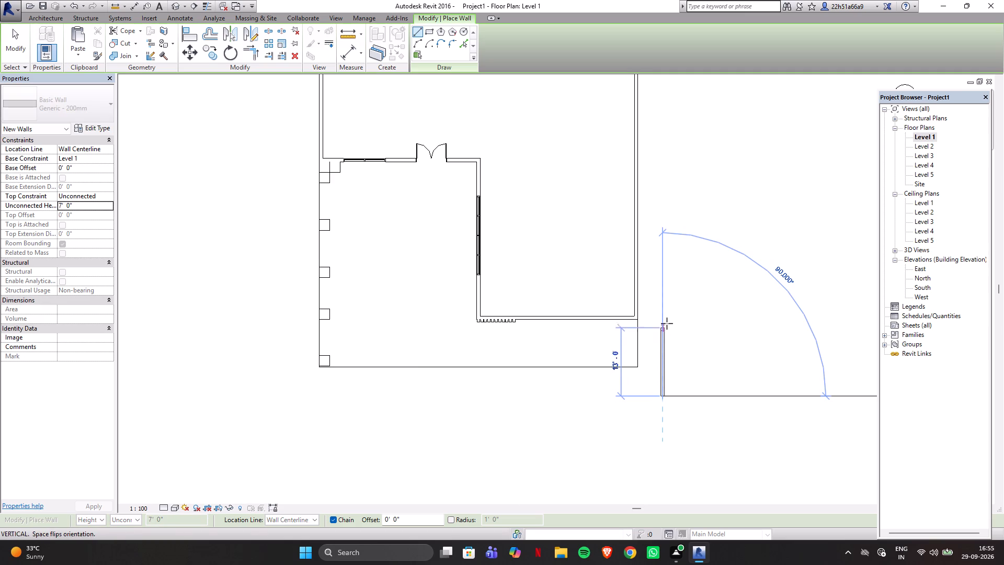
scroll(669, 282, "down", 6)
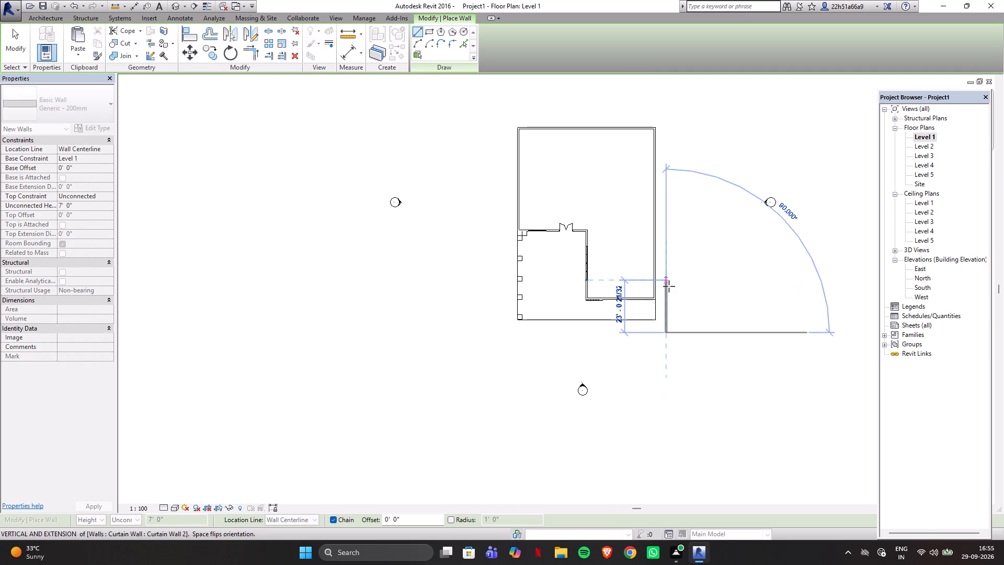
scroll(670, 114, "up", 3)
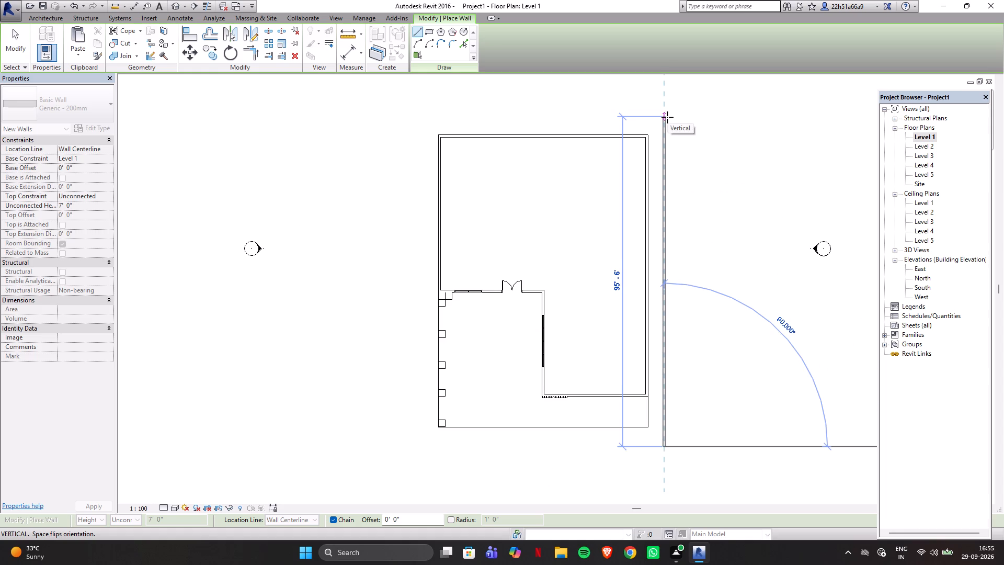
left_click(667, 117)
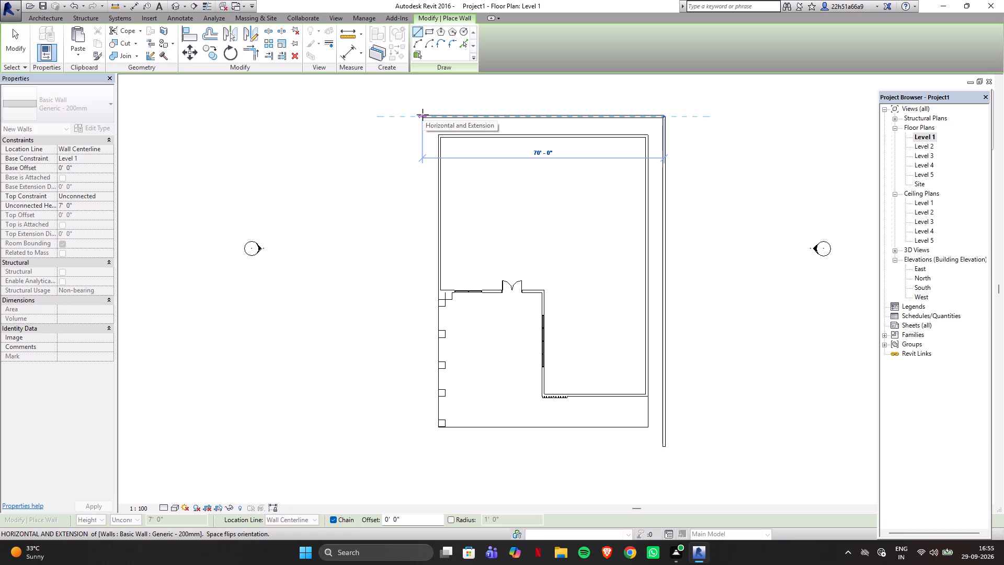
left_click(423, 115)
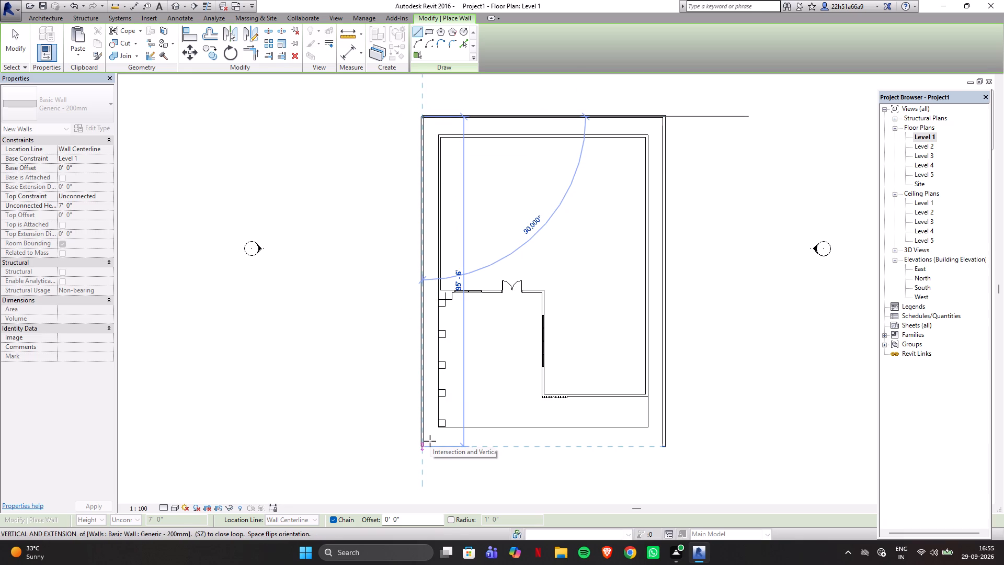
left_click(430, 441)
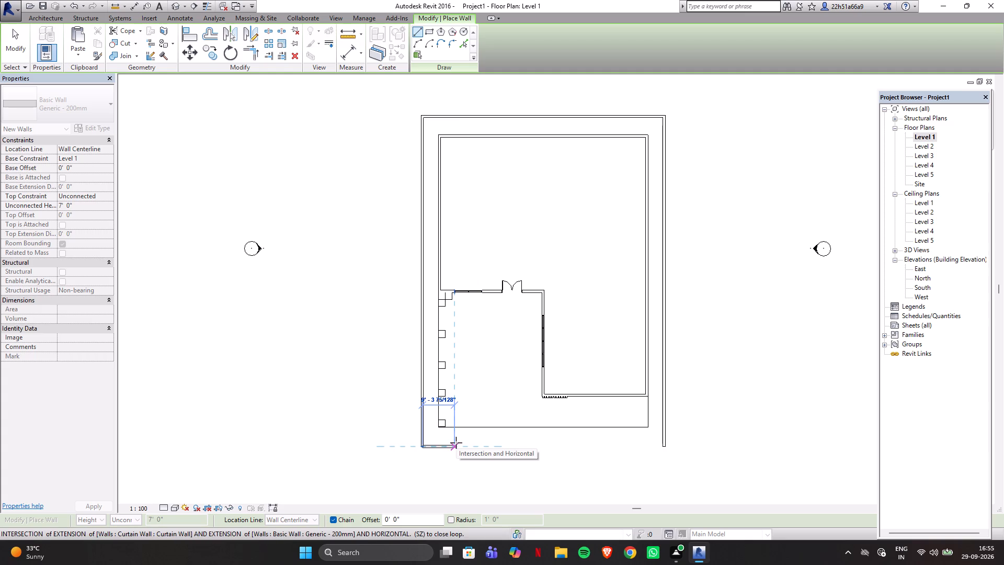
left_click(456, 443)
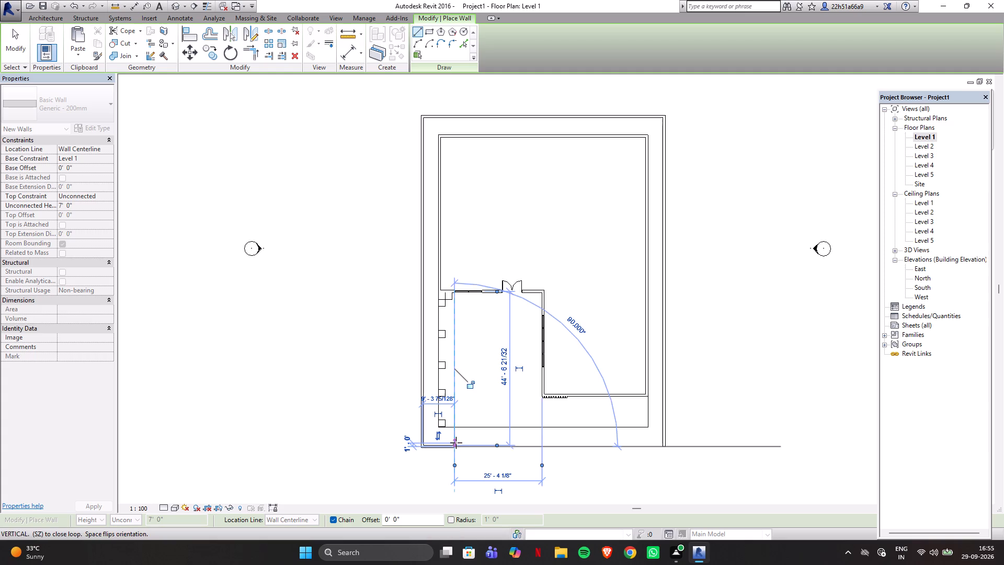
key("Escape")
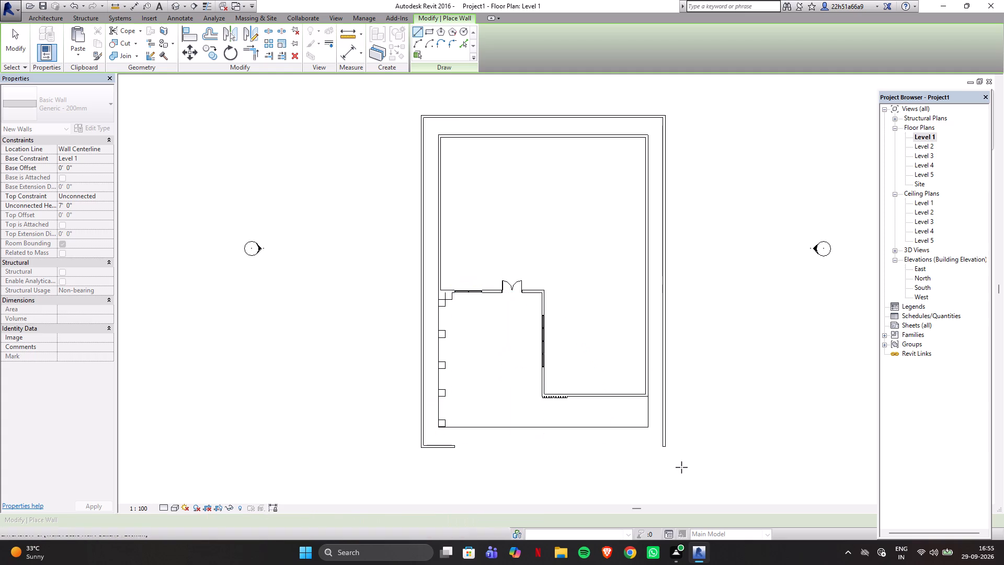
Draw the front boundary wall from the southeast corner westward, ending in line with the recess's inner wall to leave a gateway.
left_click(665, 449)
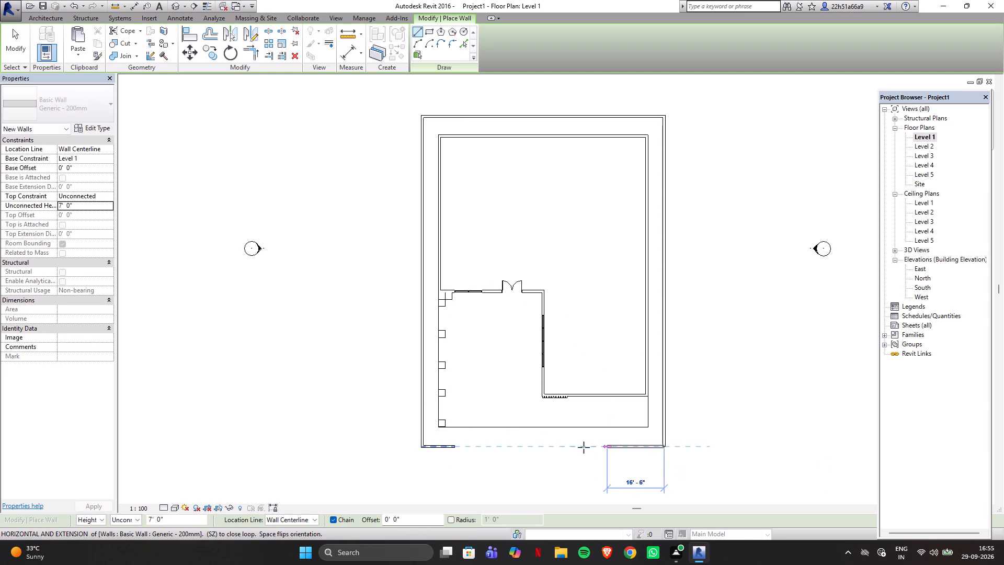
left_click(549, 444)
key("Escape")
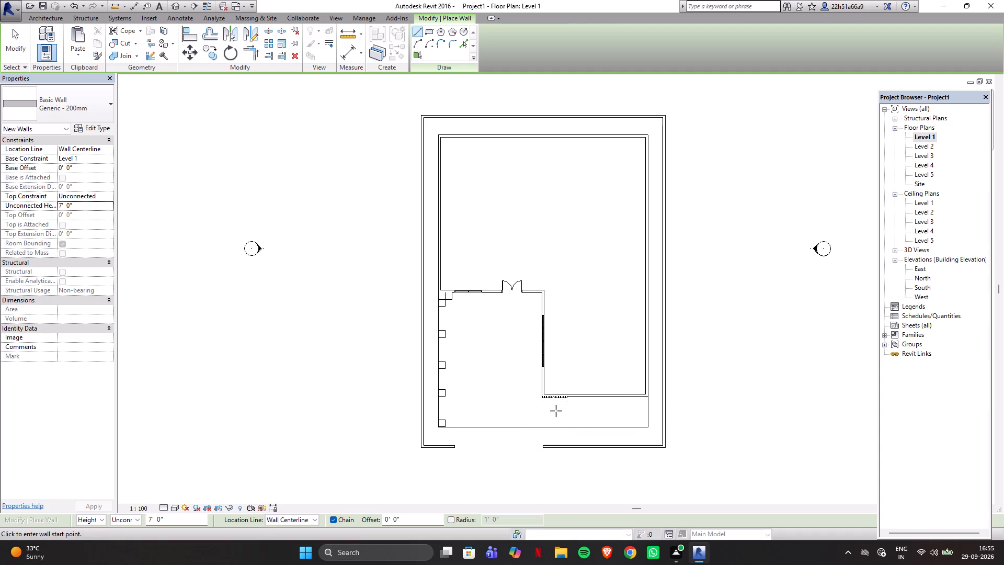
Start a toposurface at absolute elevation 0' 0" and place its points along the plan's west side, well outside the boundary walls.
left_click(45, 17)
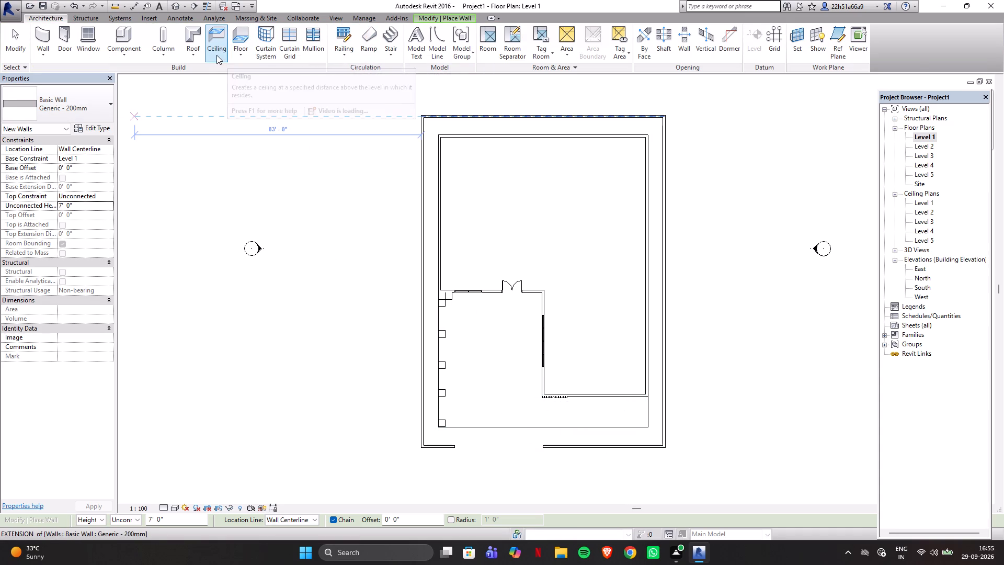
left_click(256, 15)
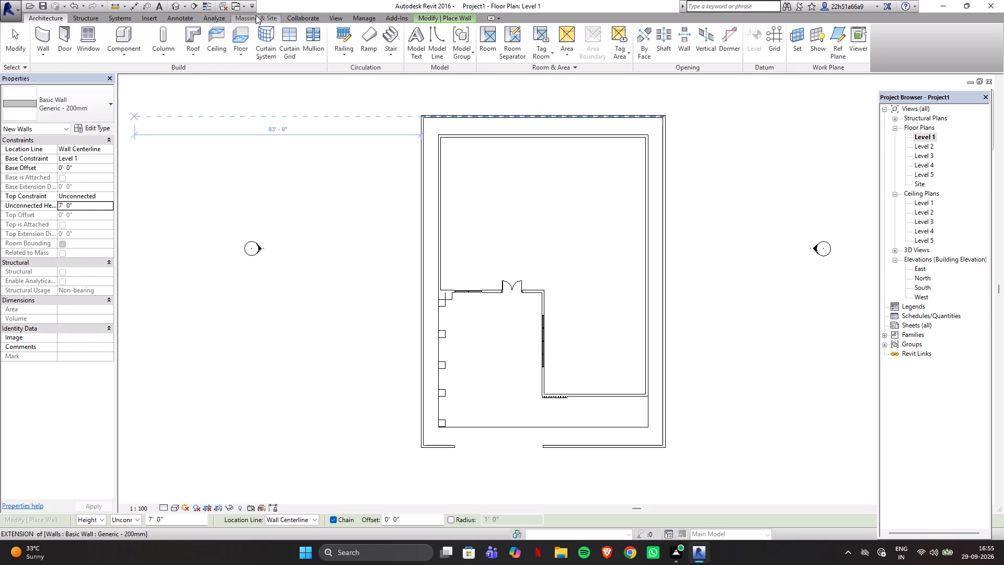
left_click(245, 37)
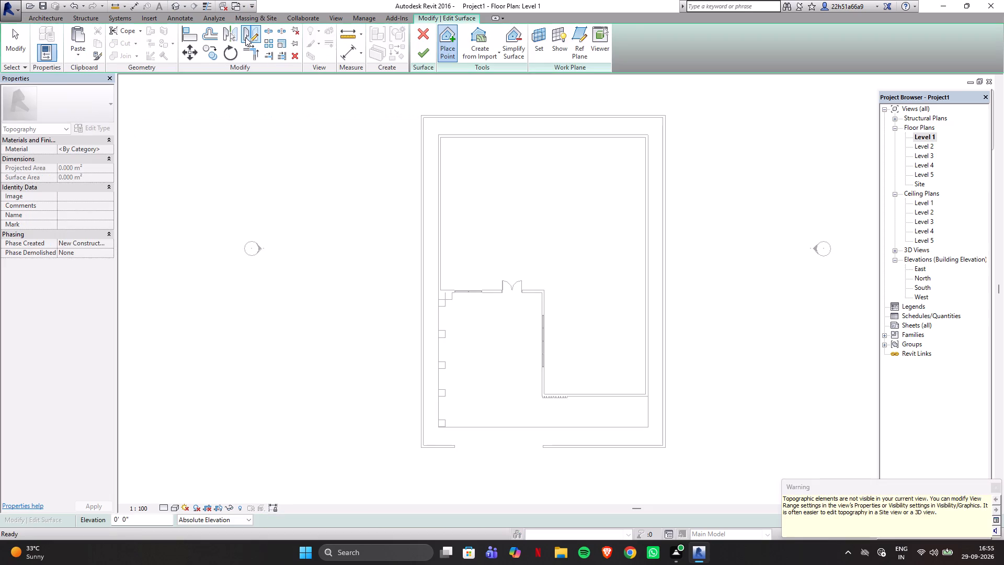
left_click(211, 153)
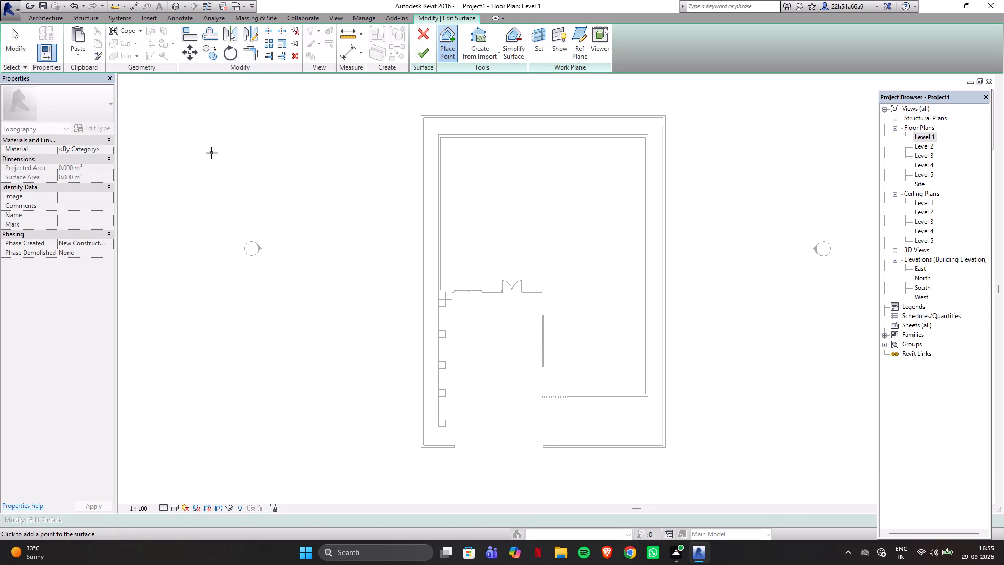
left_click(176, 389)
scroll(515, 293, "down", 2)
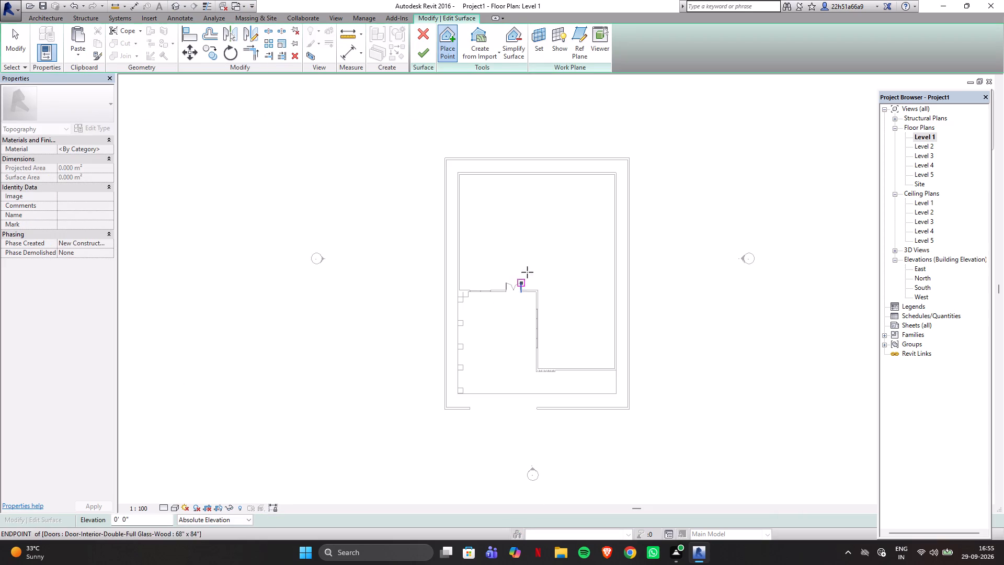
scroll(823, 211, "down", 2)
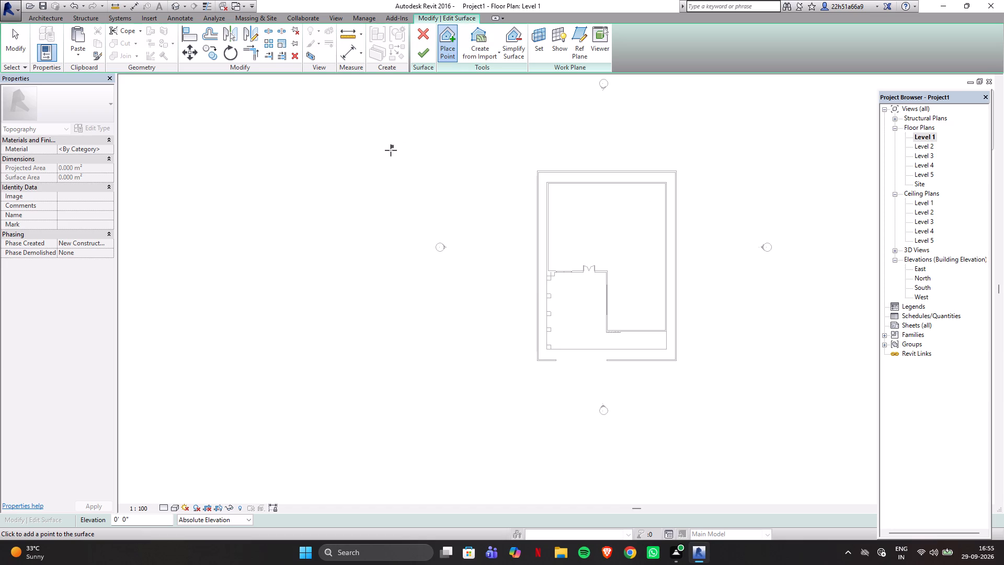
left_click(387, 151)
left_click(369, 300)
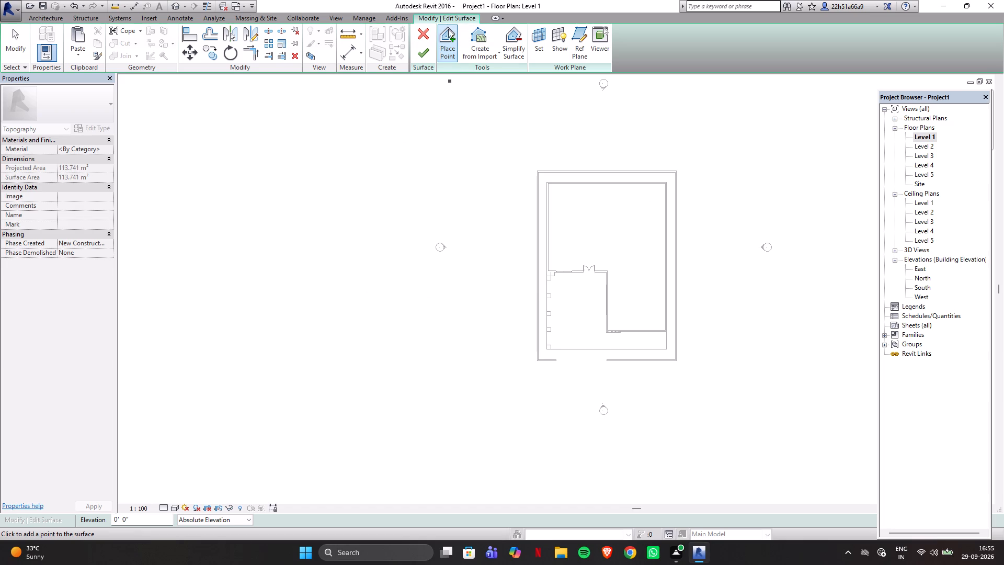
left_click(449, 34)
left_click(405, 217)
left_click(395, 323)
Place the remaining toposurface points around the front, east and rear of the site, and finish the surface.
left_click_drag(660, 417, 674, 414)
left_click(829, 296)
left_click(794, 191)
left_click(702, 138)
left_click_drag(611, 97, 601, 97)
left_click(509, 101)
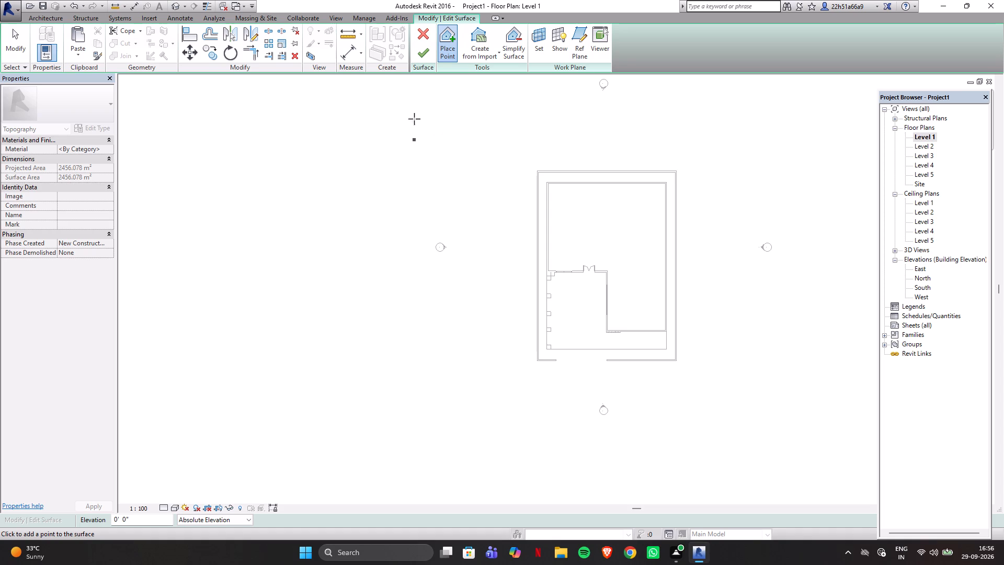
left_click(414, 53)
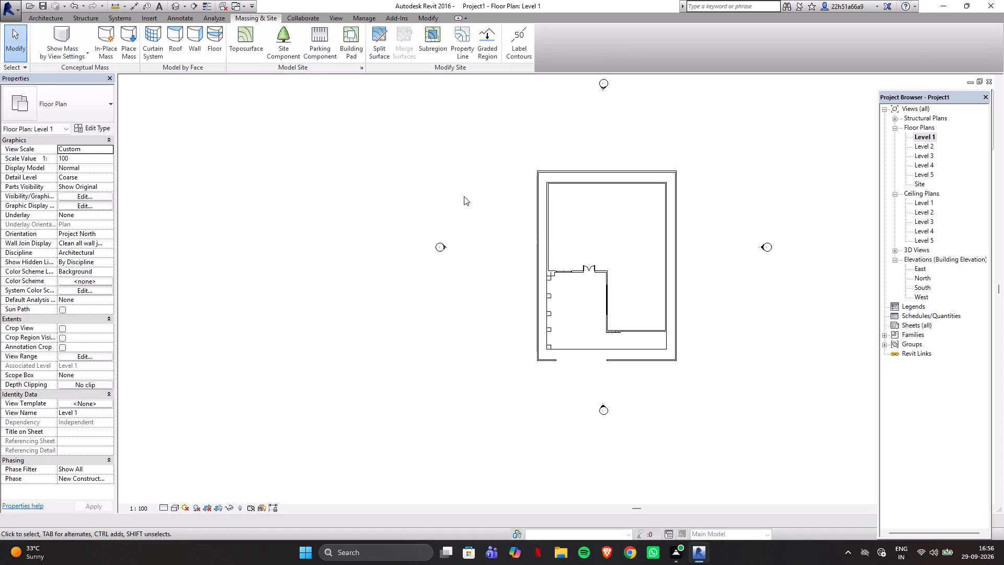
Examine the new ground surface and boundary walls around the house from above and near ground level in 3D.
left_click(175, 4)
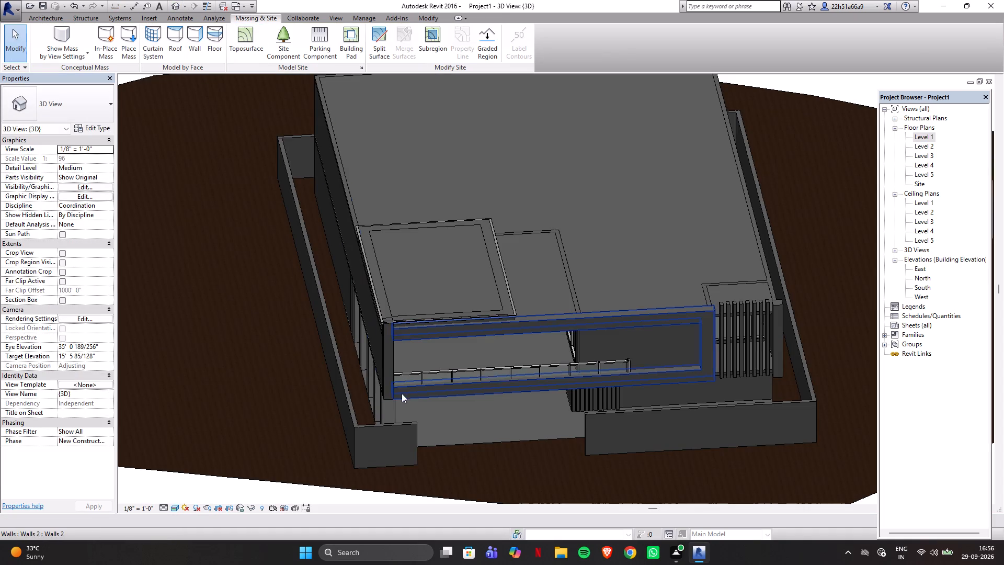
scroll(444, 381, "down", 3)
scroll(625, 340, "down", 2)
scroll(592, 399, "down", 1)
scroll(595, 413, "up", 7)
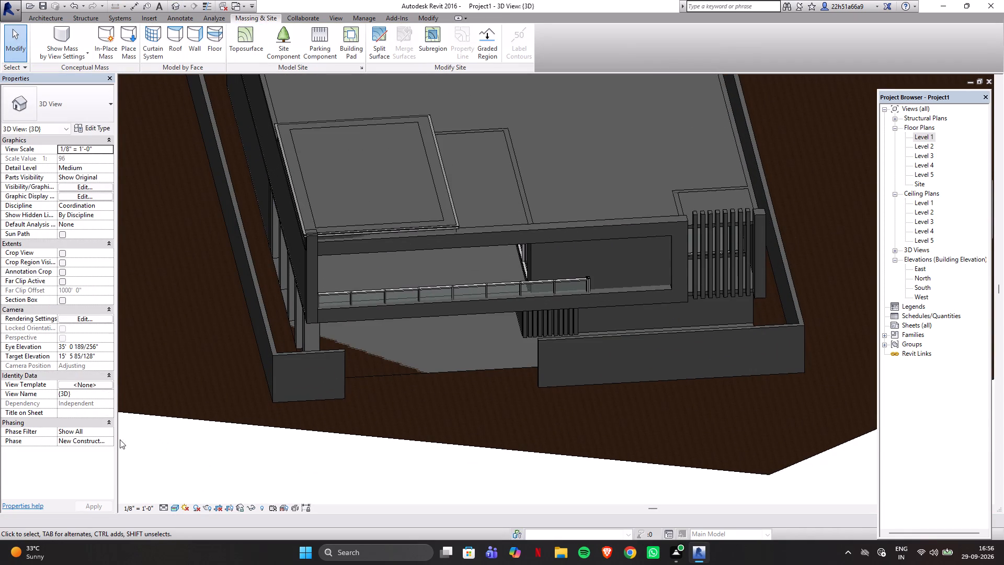
middle_click_drag(401, 502, 402, 449, "shift")
scroll(401, 502, "up", 1, "shift")
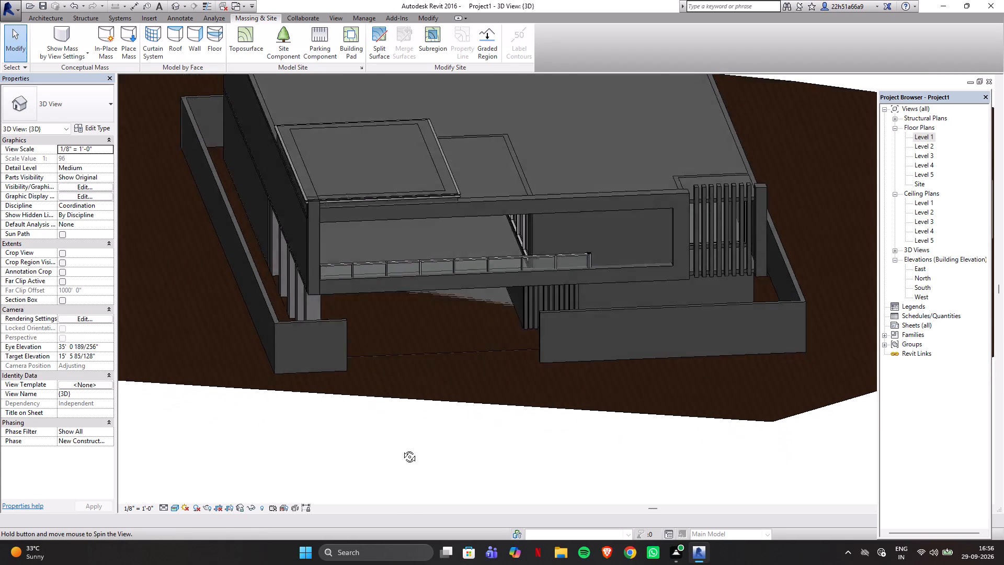
middle_click_drag(402, 449, 467, 394, "shift")
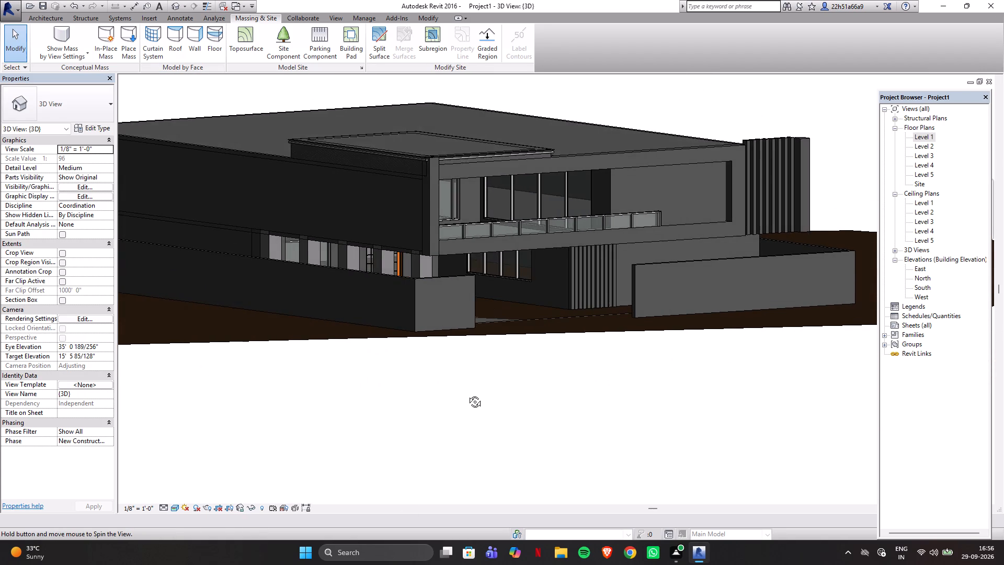
middle_click_drag(467, 394, 475, 403, "shift")
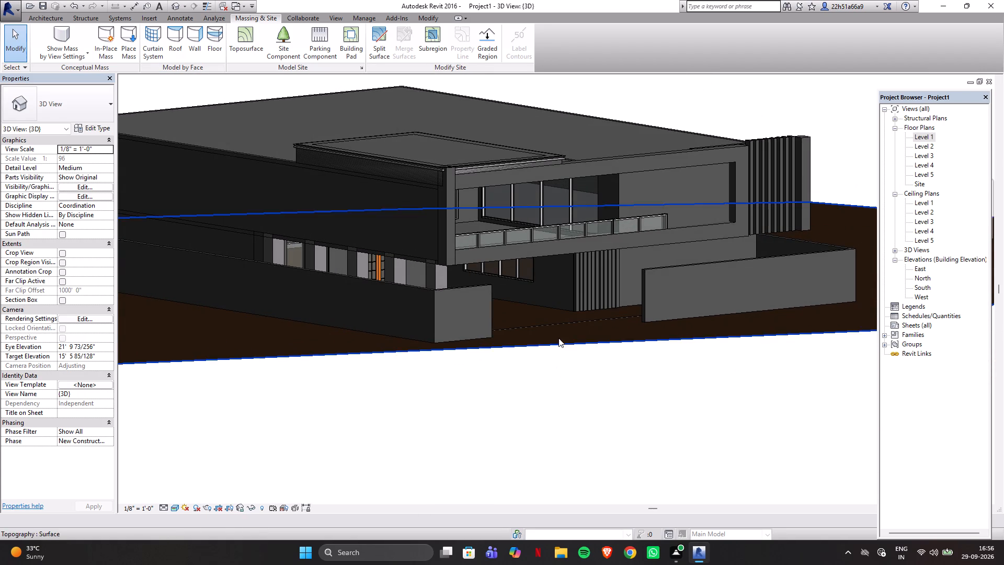
Nudge the topography surface down by ten increments in the 3D view.
left_click(538, 349)
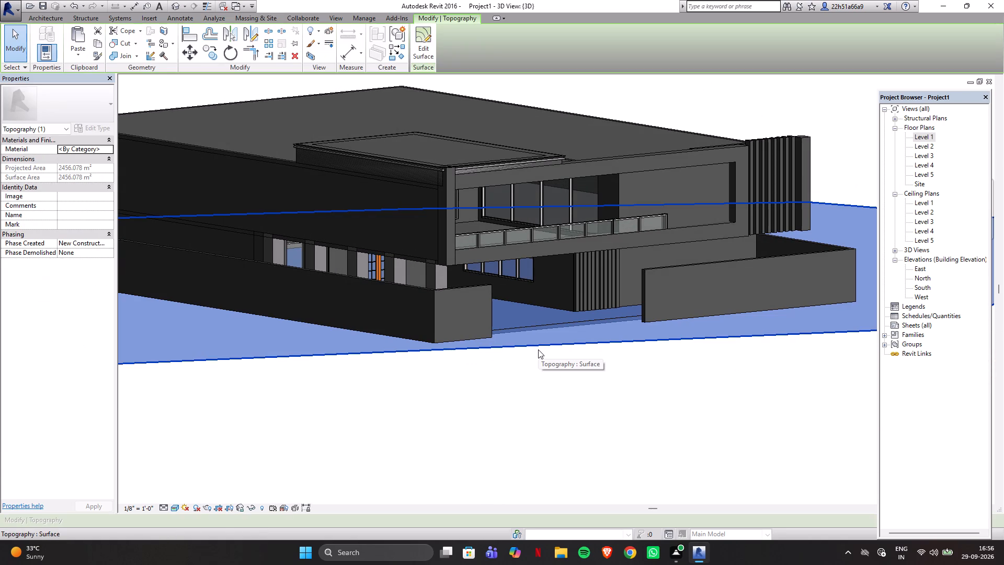
key("Down")
key("Down")
key("Down")
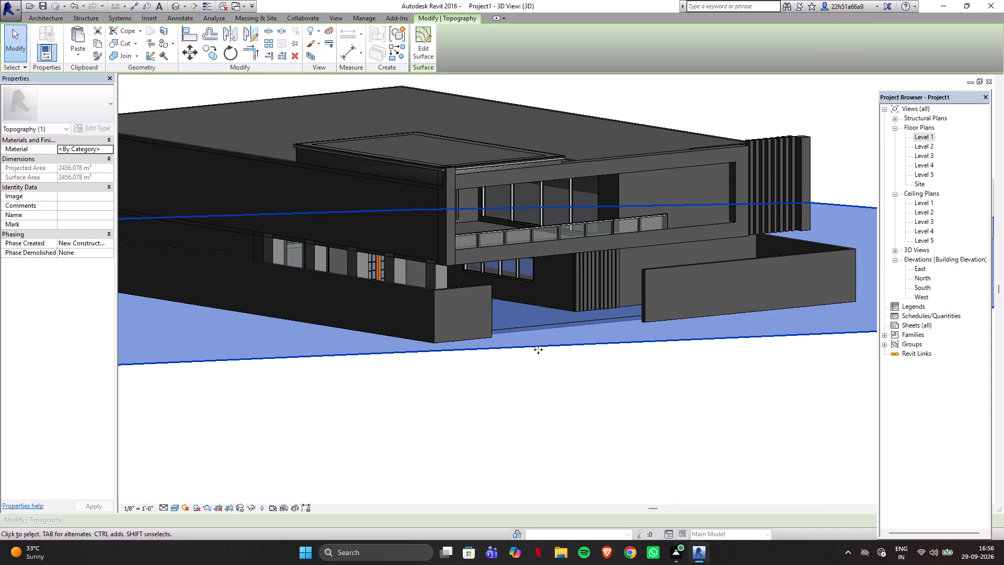
key("Down")
key("Down")
key("Down")
key("Down")
key("Down")
key("Down")
key("Down")
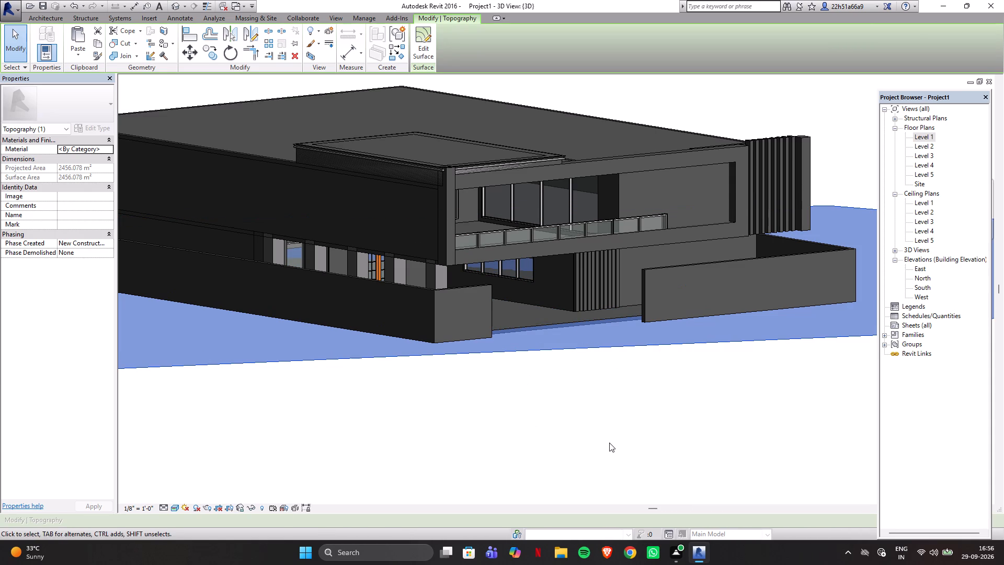
left_click(769, 432)
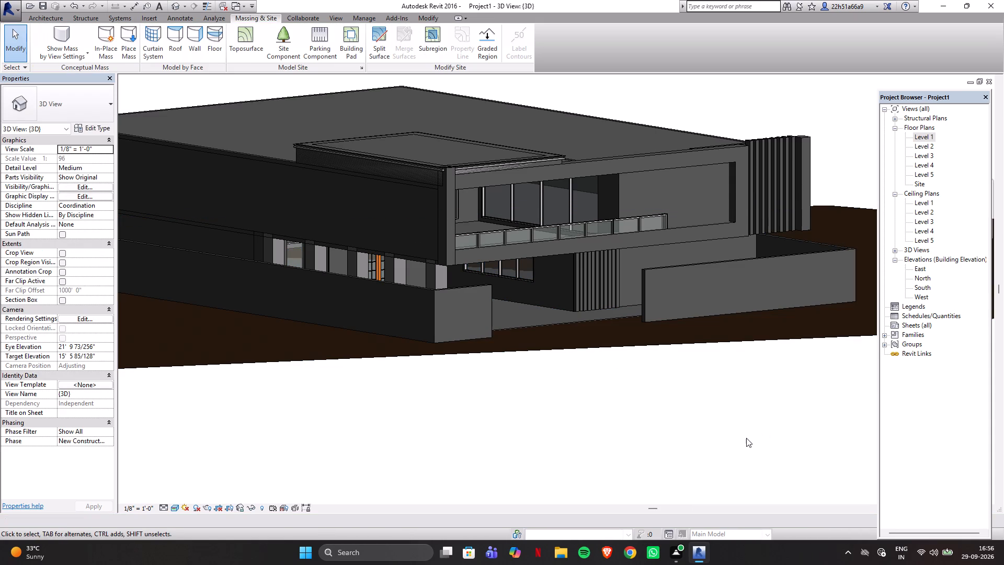
Examine the shifted ground surface against the boundary walls and entrance from the front of the house in 3D.
middle_click_drag(728, 443, 653, 444)
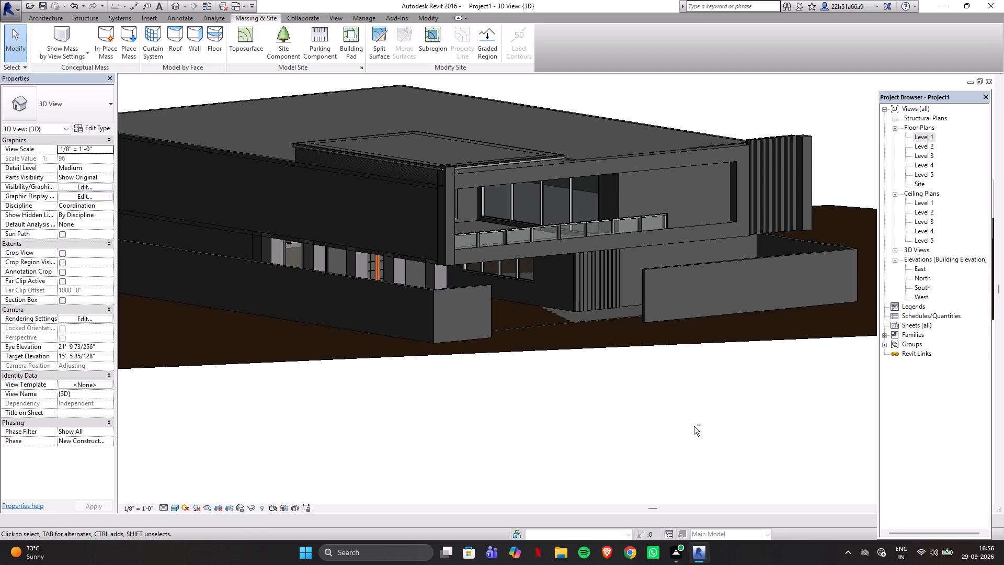
middle_click(694, 426, "shift")
left_click(626, 427)
middle_click_drag(677, 417, 578, 432, "shift")
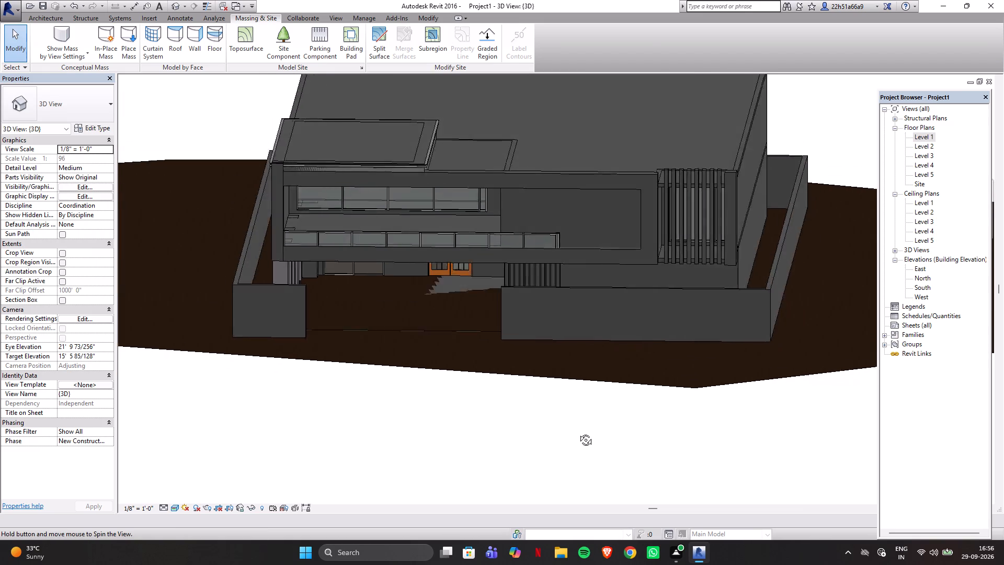
middle_click_drag(578, 432, 589, 391, "shift")
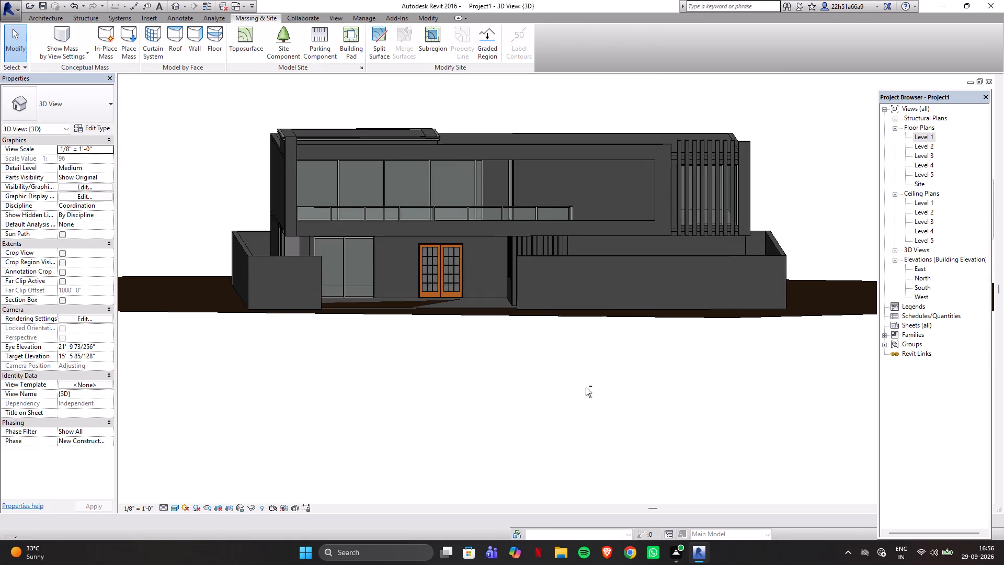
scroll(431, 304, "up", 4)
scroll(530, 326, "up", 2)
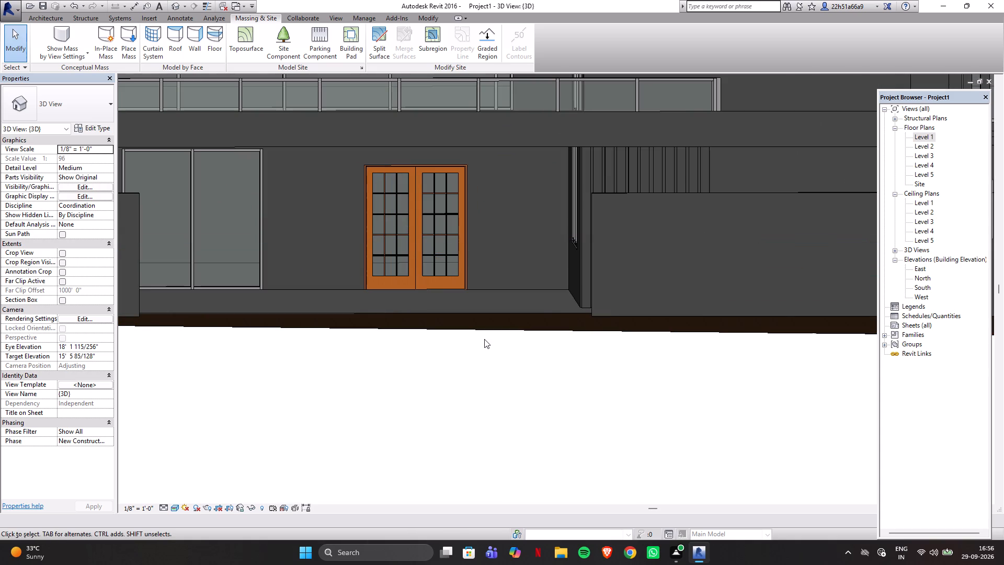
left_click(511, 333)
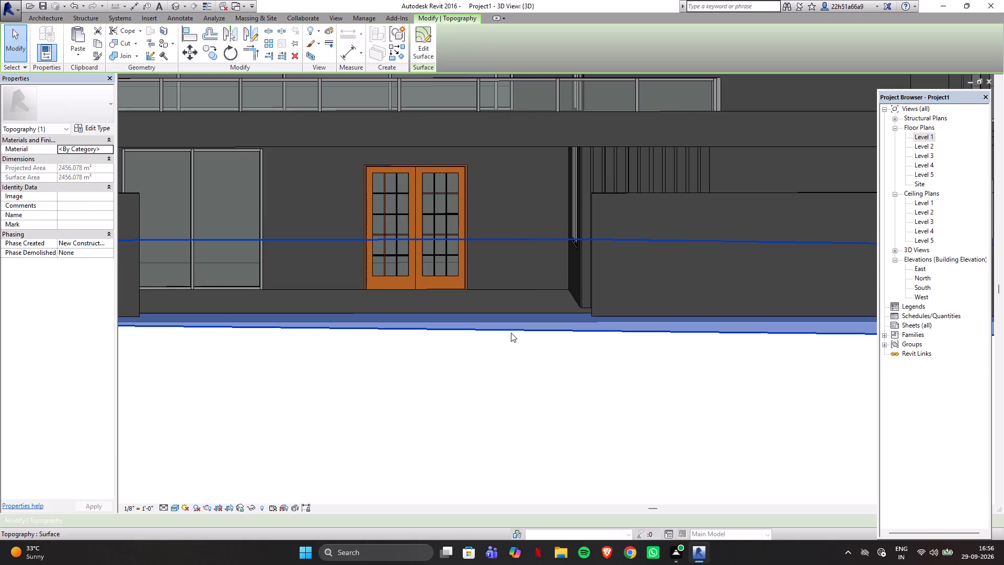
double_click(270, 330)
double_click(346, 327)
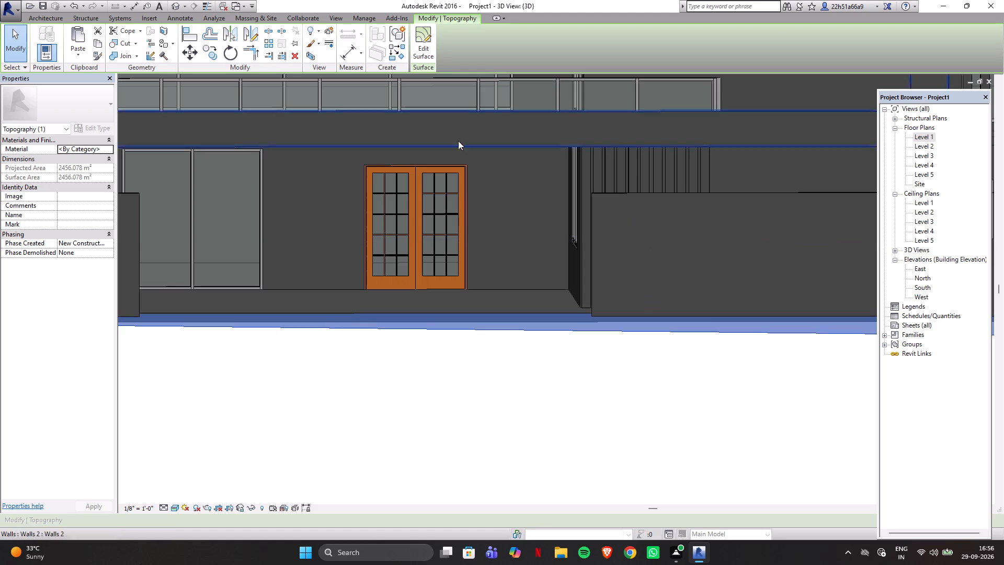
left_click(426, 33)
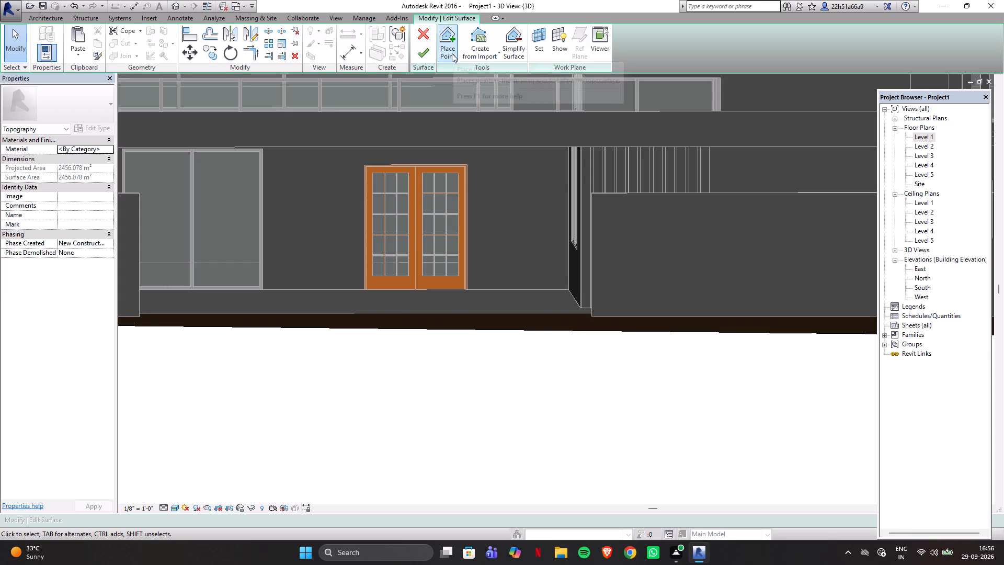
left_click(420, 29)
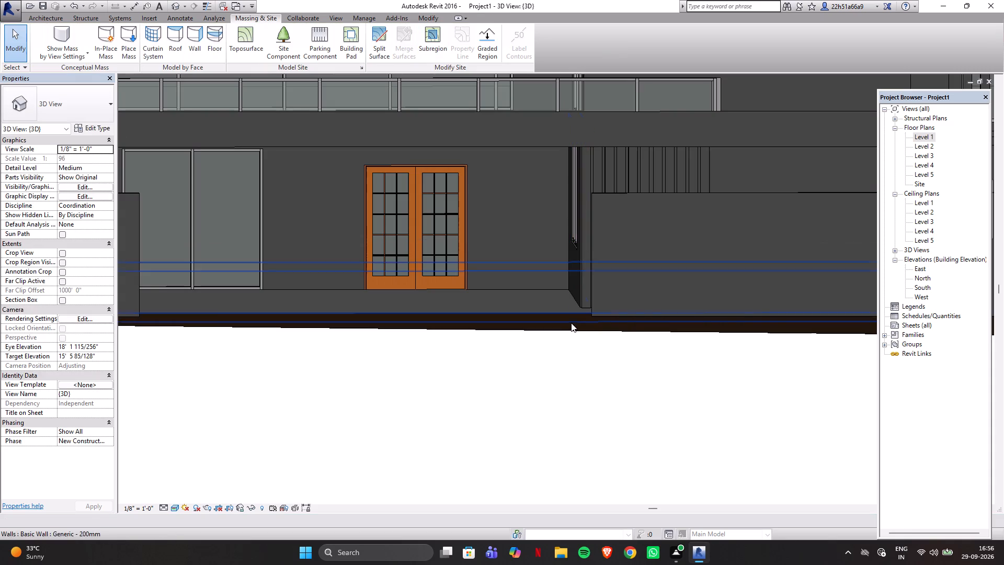
Delete the existing topography surface under the house.
left_click(585, 335)
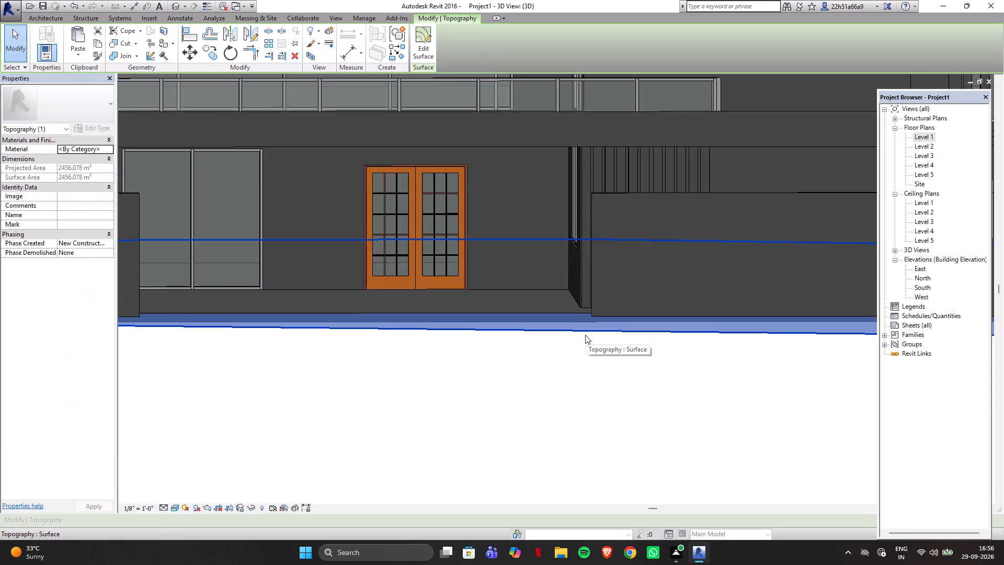
key("Delete")
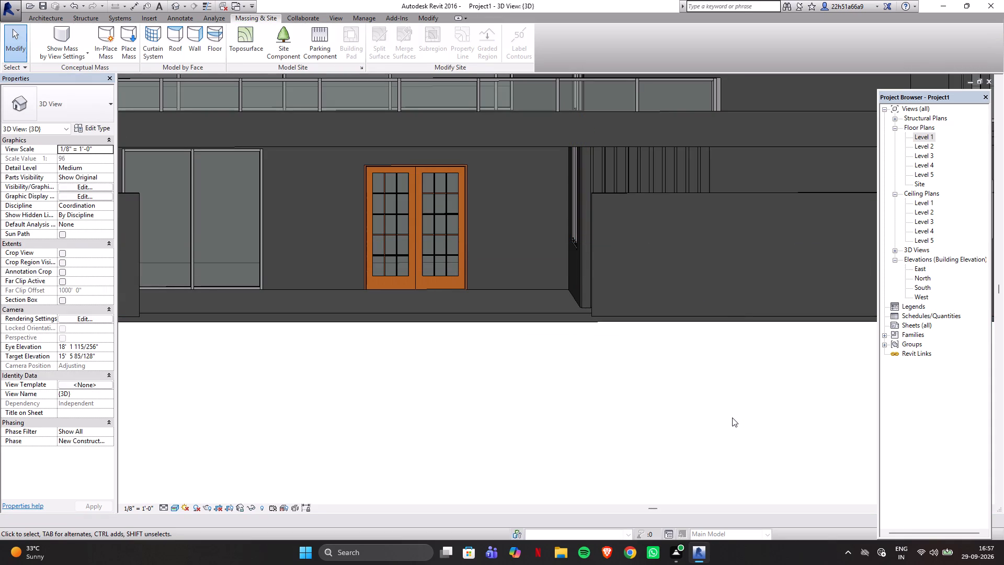
Start a new toposurface at absolute elevation -0' 6" and place five points in the Site plan around the west, south and east sides.
middle_click_drag(732, 408, 882, 424, "shift")
scroll(660, 364, "down", 5)
scroll(662, 472, "down", 6)
scroll(788, 462, "up", 4)
scroll(732, 414, "up", 7)
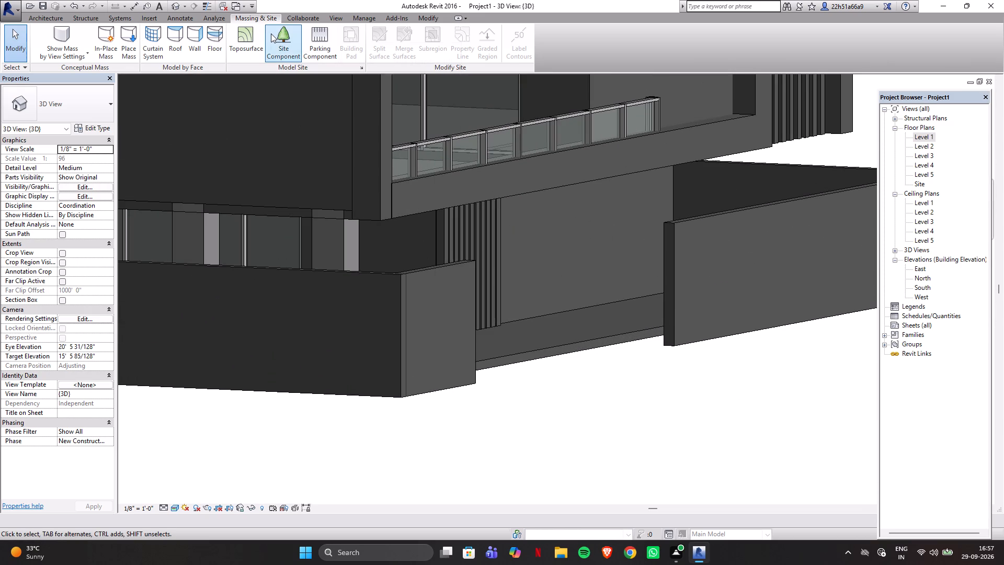
left_click(253, 39)
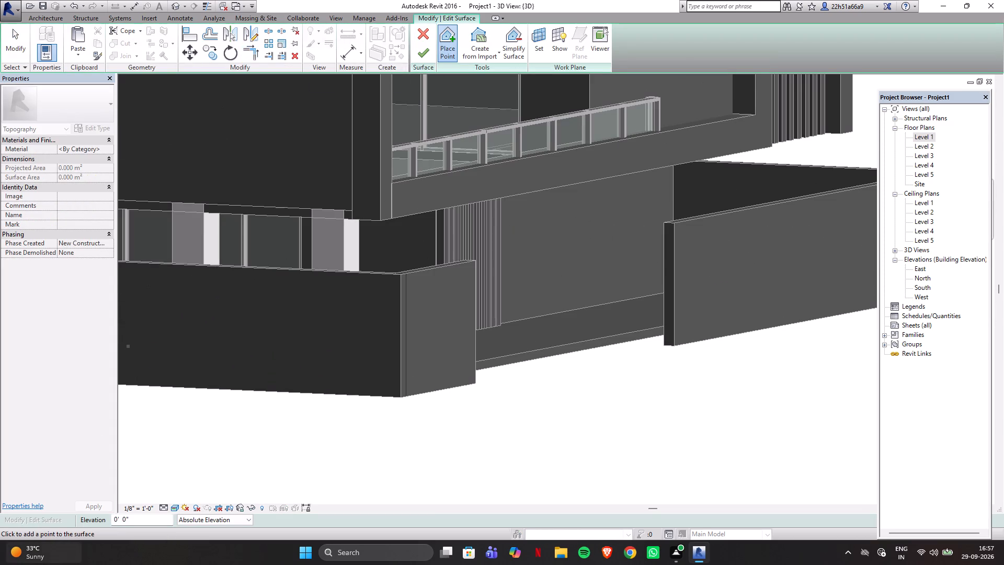
left_click(136, 521)
left_click_drag(140, 517, 92, 518)
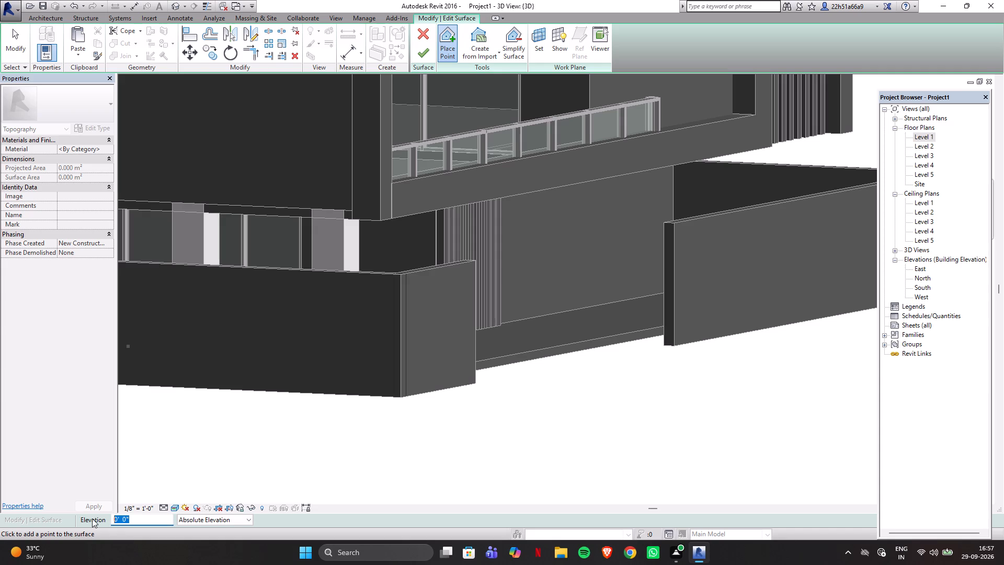
key("minus")
type("6\"")
key("Return")
scroll(543, 360, "down", 4)
scroll(548, 402, "down", 4)
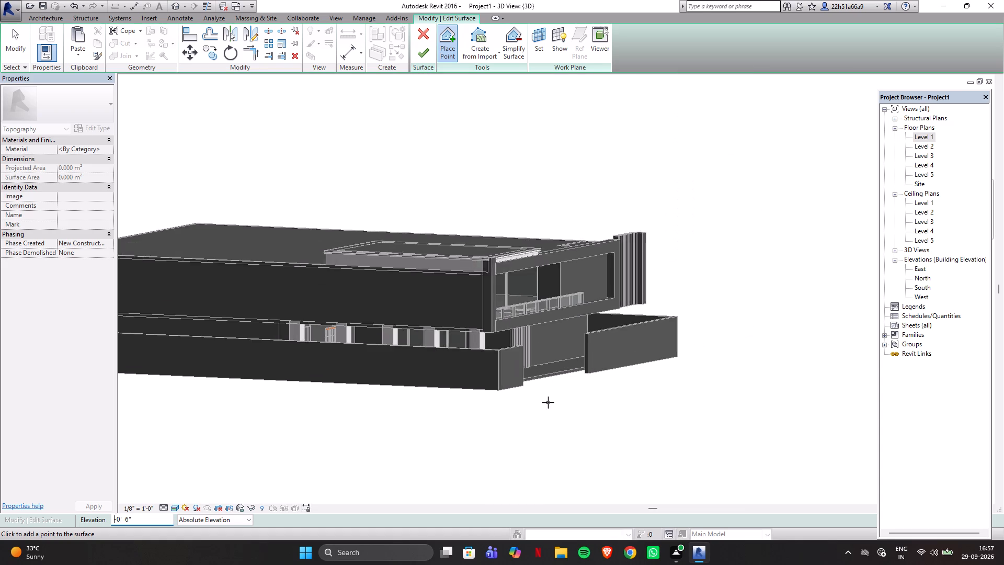
scroll(548, 402, "down", 1)
scroll(608, 399, "down", 2)
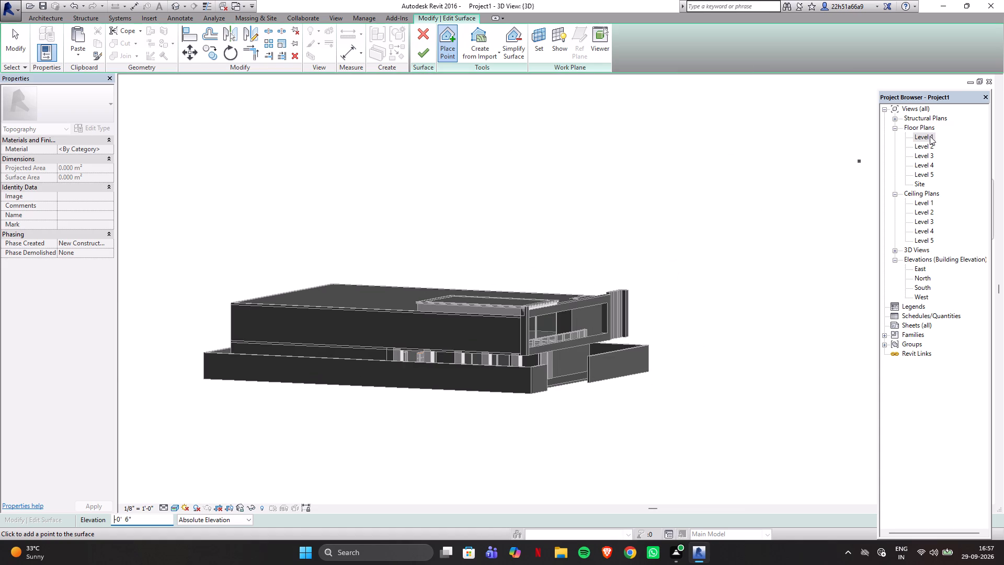
double_click(922, 187)
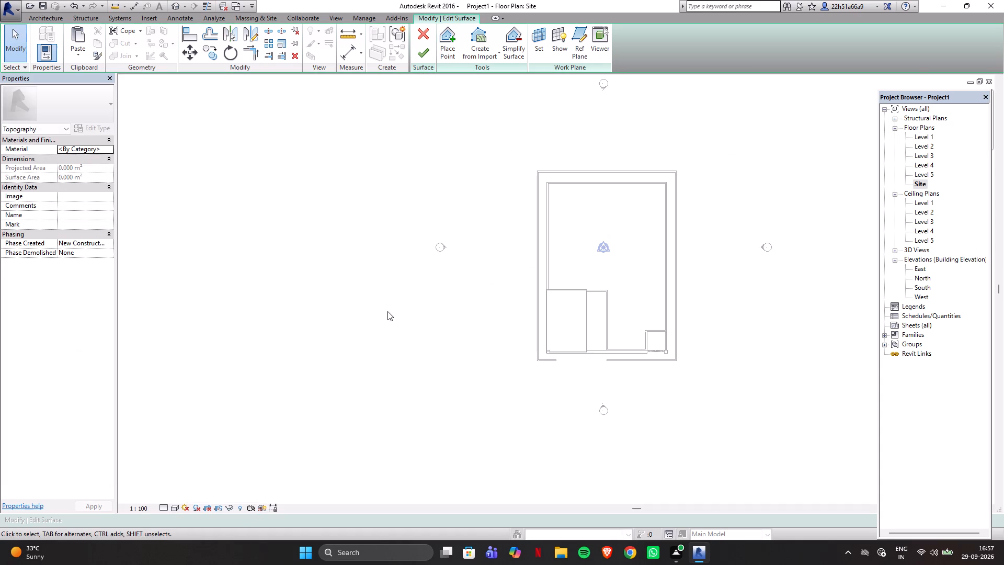
left_click(327, 255)
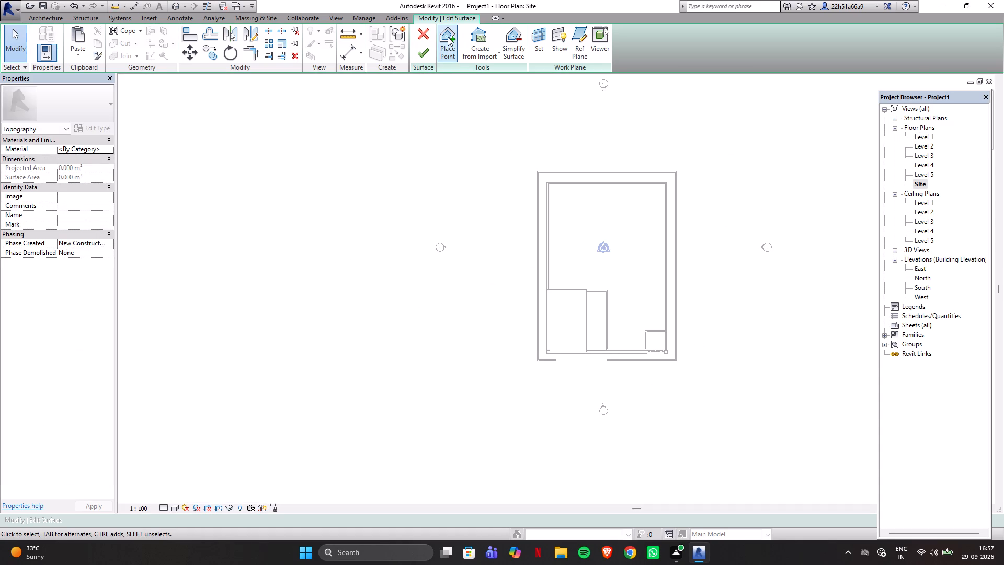
left_click(448, 37)
left_click(310, 291)
left_click(436, 456)
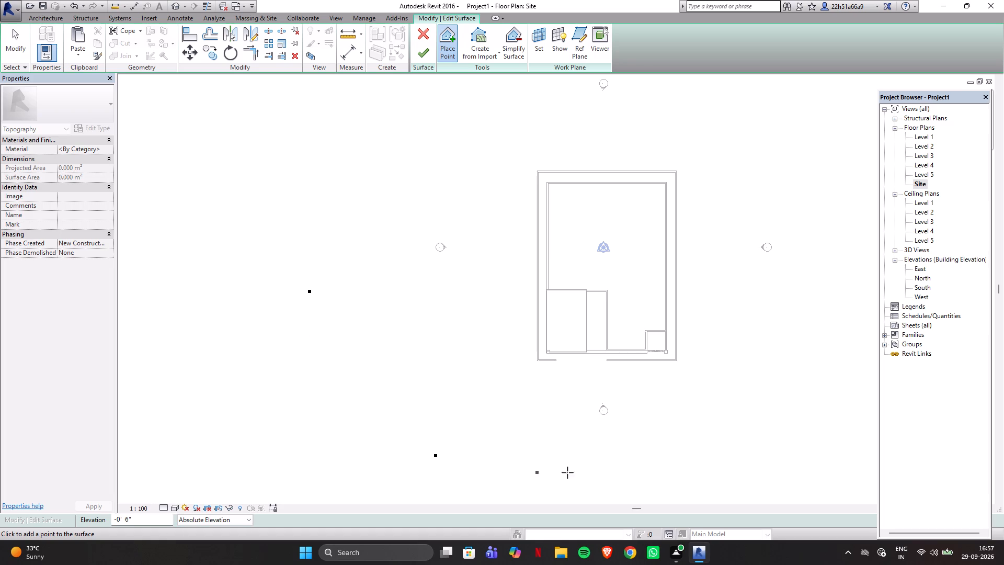
left_click(632, 465)
left_click(794, 372)
left_click(827, 237)
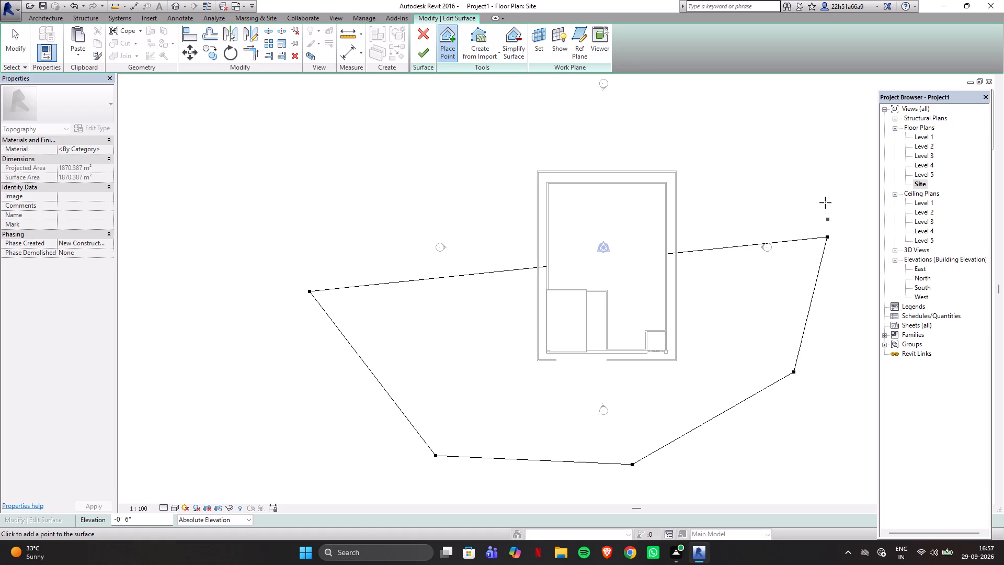
Place four more toposurface points along the north side of the site, out to the northwest, and finish the surface.
left_click(775, 137)
left_click(655, 101)
left_click(471, 88)
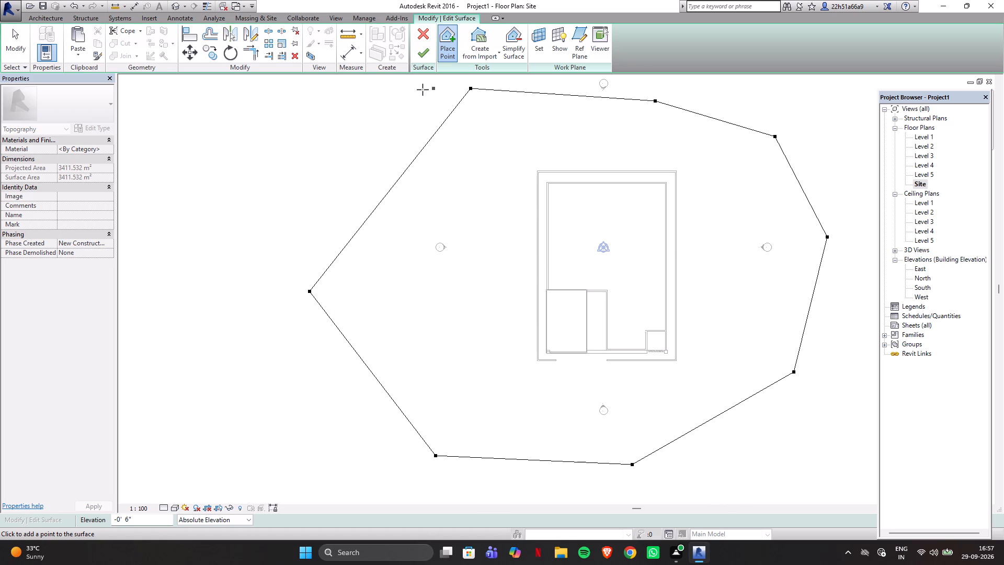
left_click(349, 98)
left_click(423, 53)
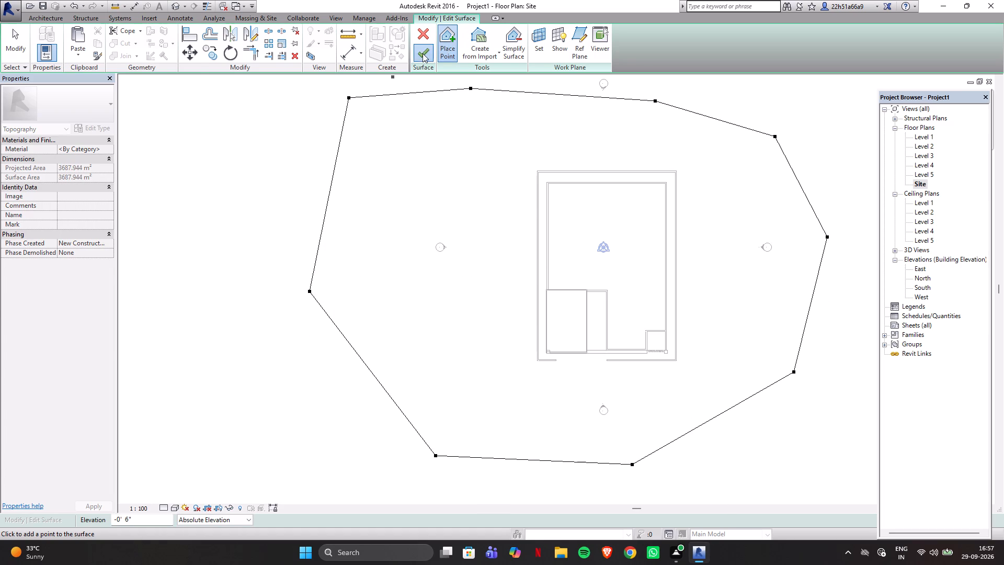
Examine the new ground surface against the boundary walls, front gateway and house in 3D from several angles.
left_click(177, 7)
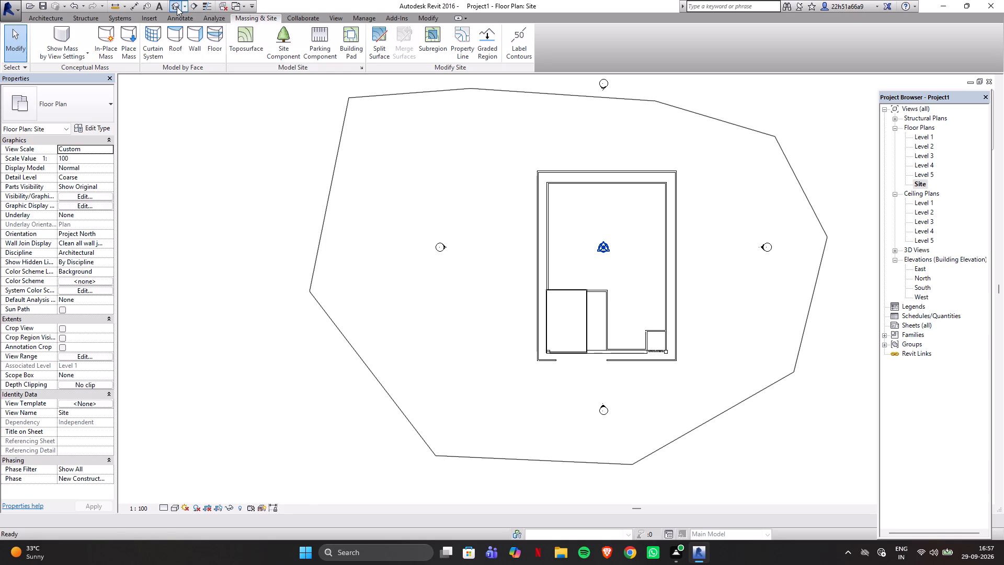
middle_click_drag(649, 464, 622, 440)
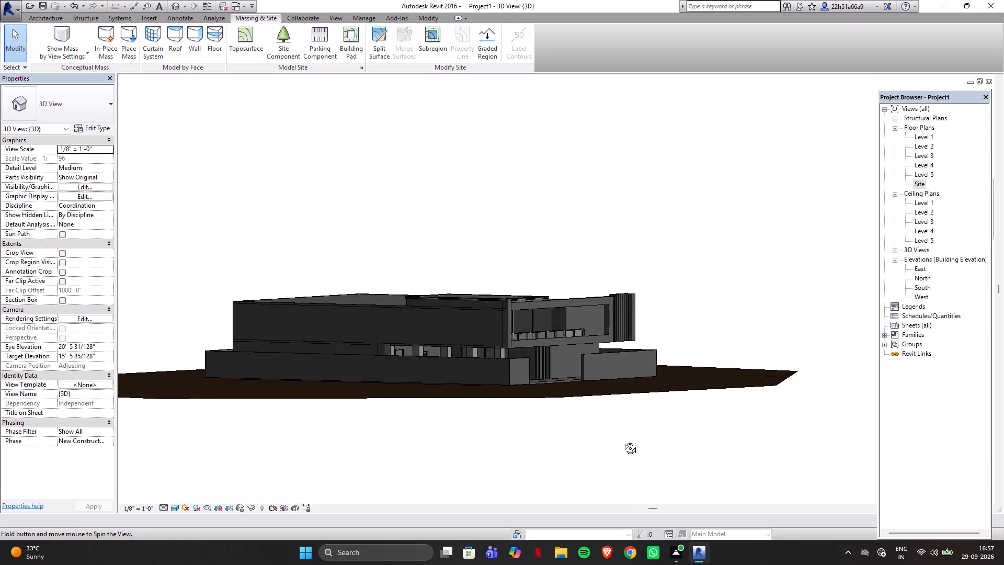
middle_click_drag(622, 440, 467, 366)
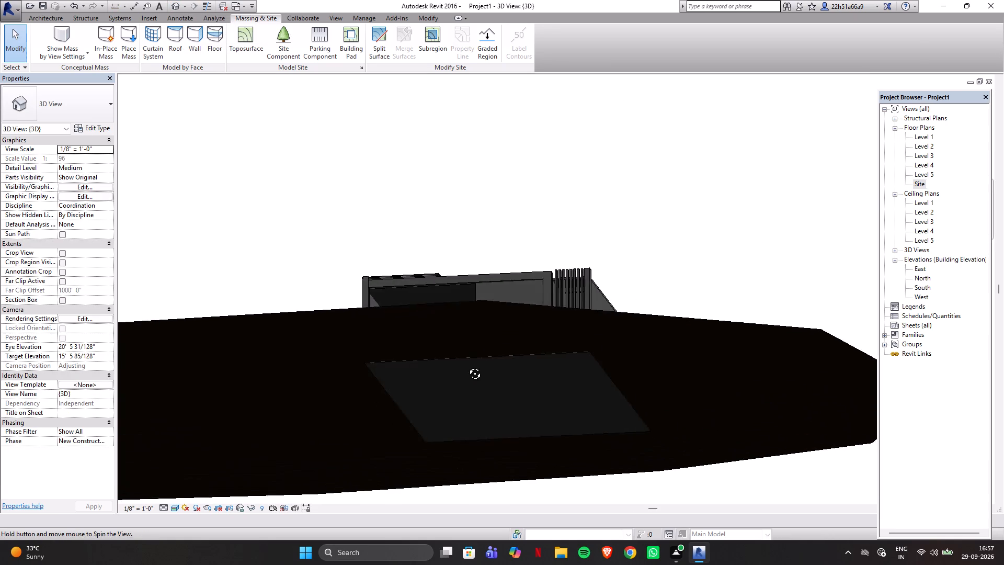
middle_click_drag(467, 366, 523, 470)
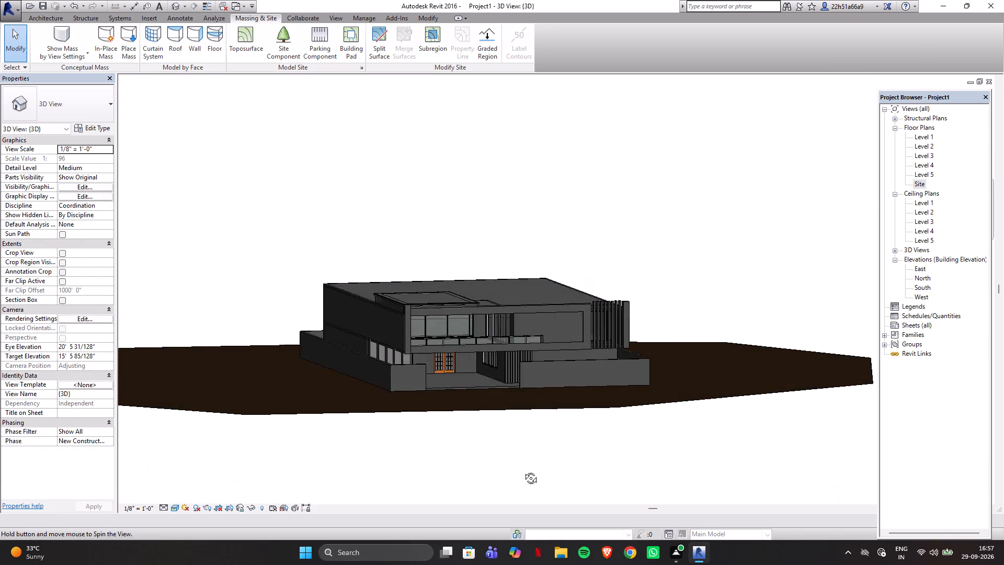
middle_click_drag(523, 470, 512, 495)
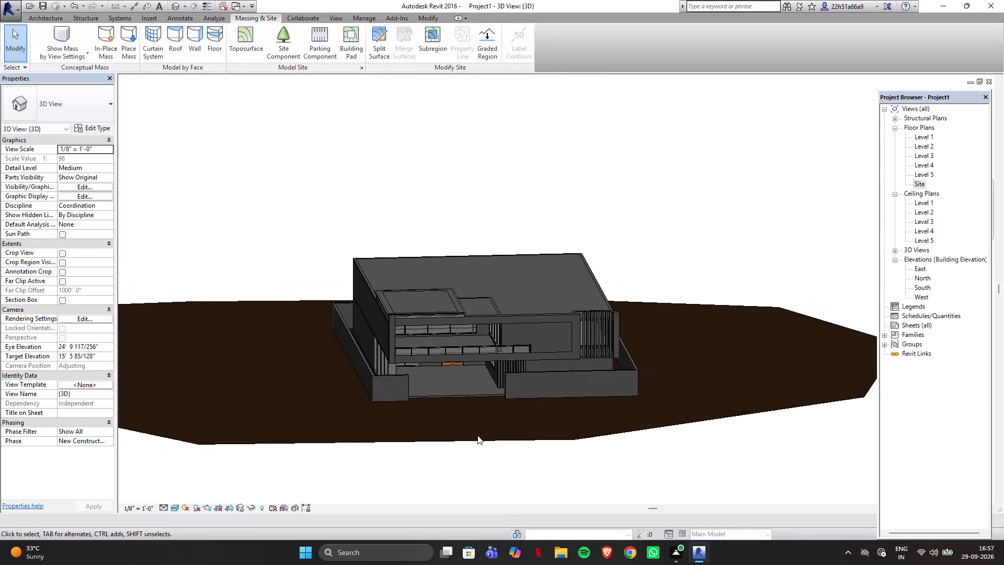
scroll(472, 391, "up", 4)
scroll(642, 366, "up", 3)
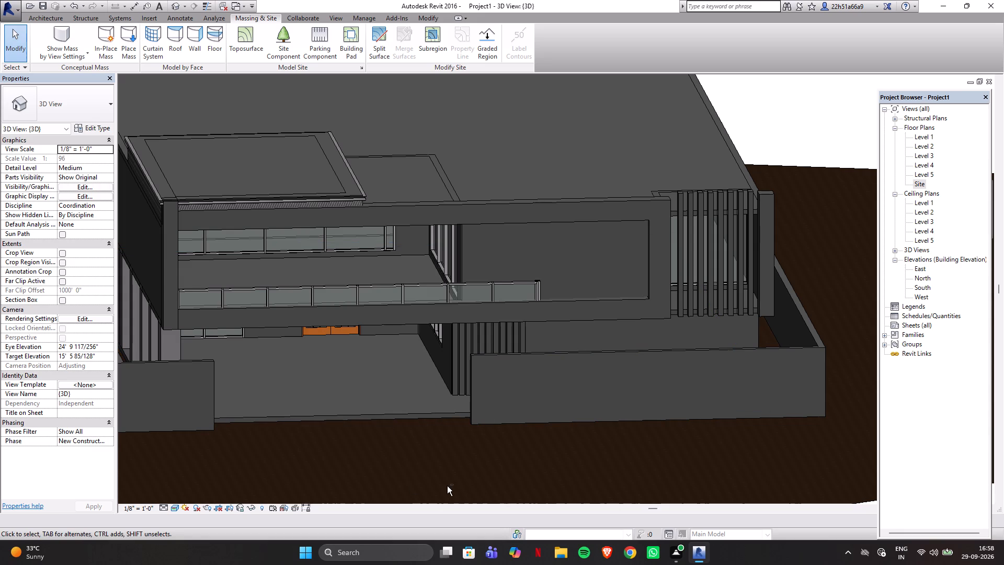
middle_click_drag(447, 486, 448, 487, "shift")
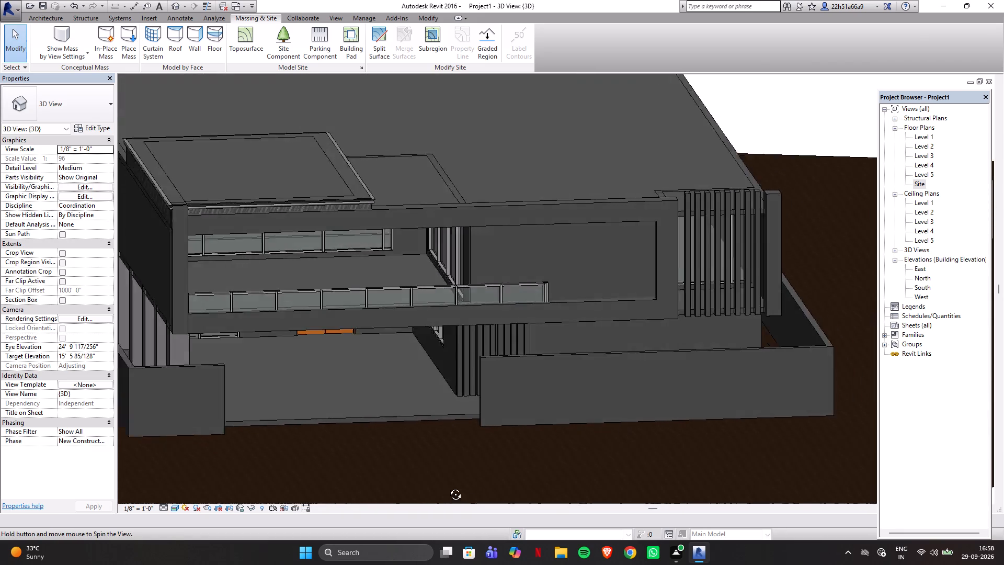
middle_click_drag(448, 487, 429, 477, "shift")
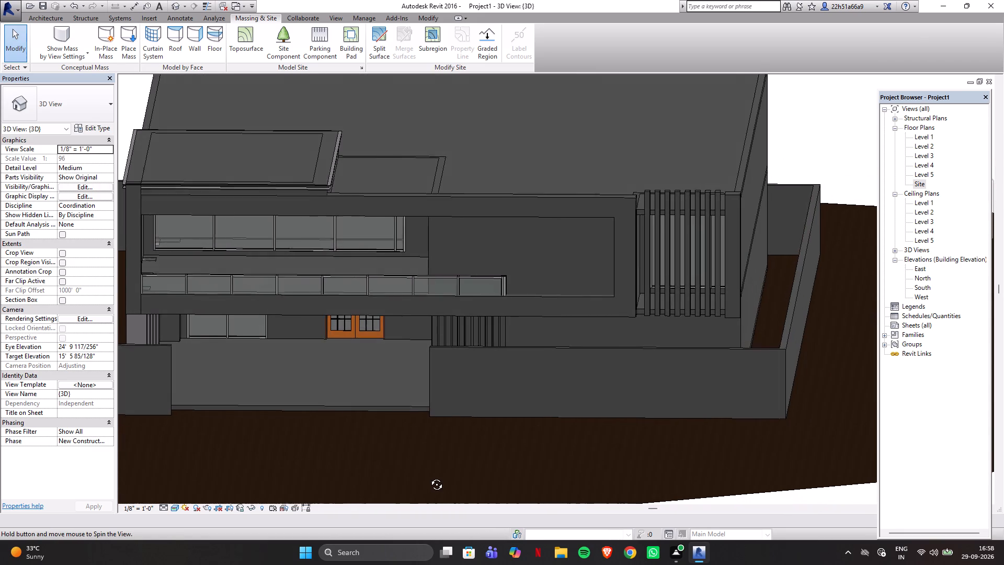
middle_click_drag(429, 477, 478, 493, "shift")
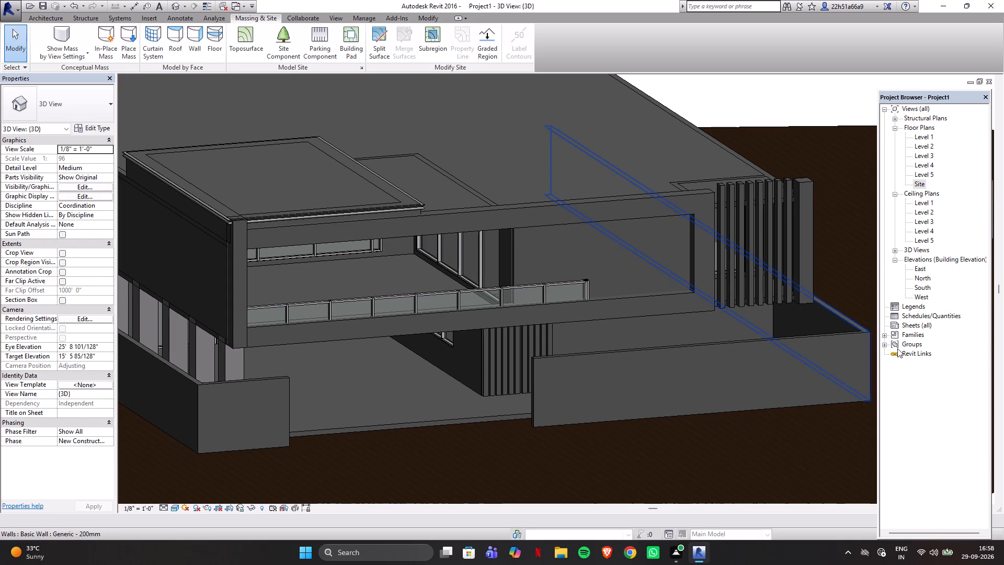
Examine the ground line against the walls, entrance door and Level 1 in the South elevation.
double_click(925, 287)
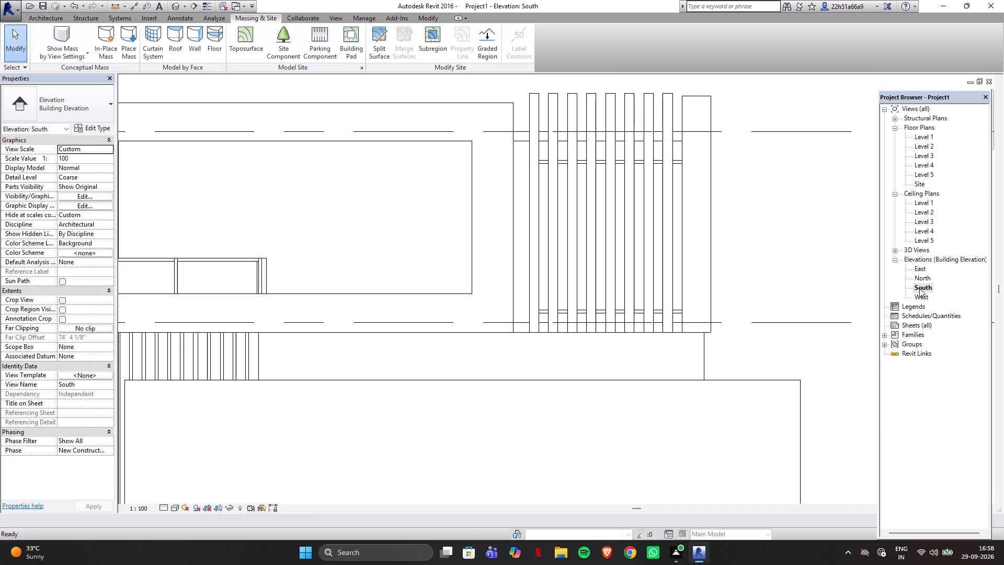
scroll(637, 176, "down", 4)
scroll(642, 312, "down", 5)
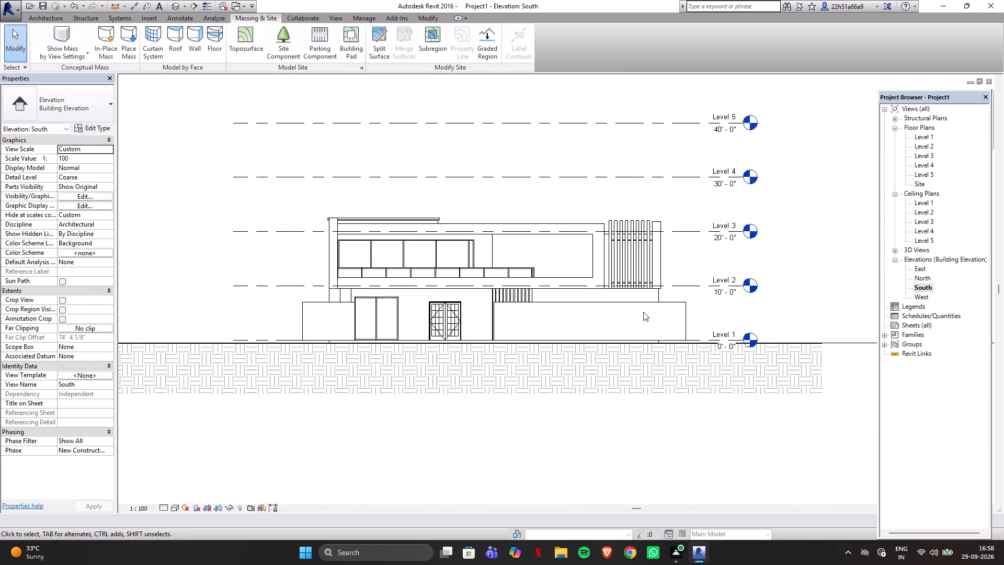
scroll(643, 312, "down", 1)
scroll(401, 315, "up", 4)
scroll(640, 356, "up", 4)
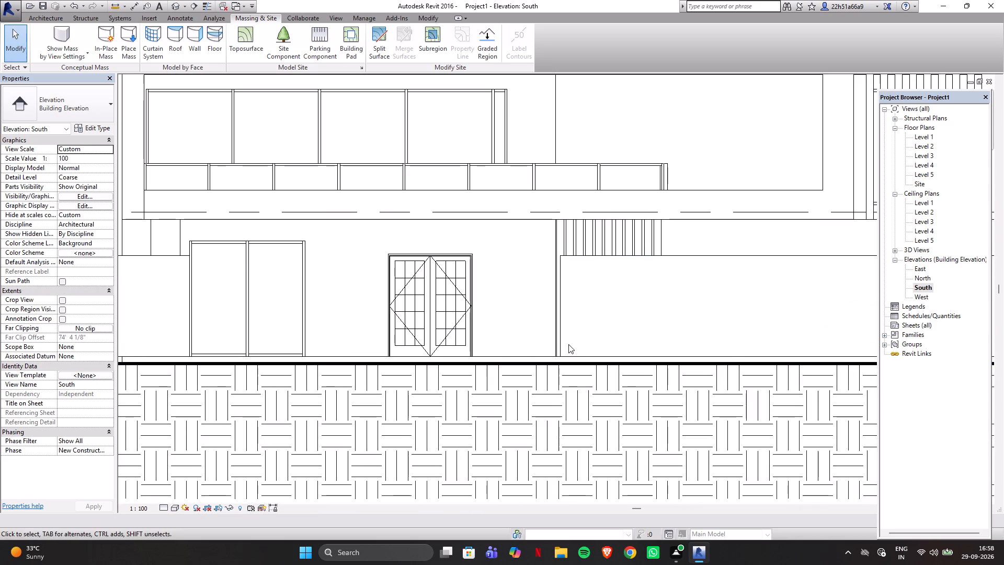
scroll(667, 355, "down", 8)
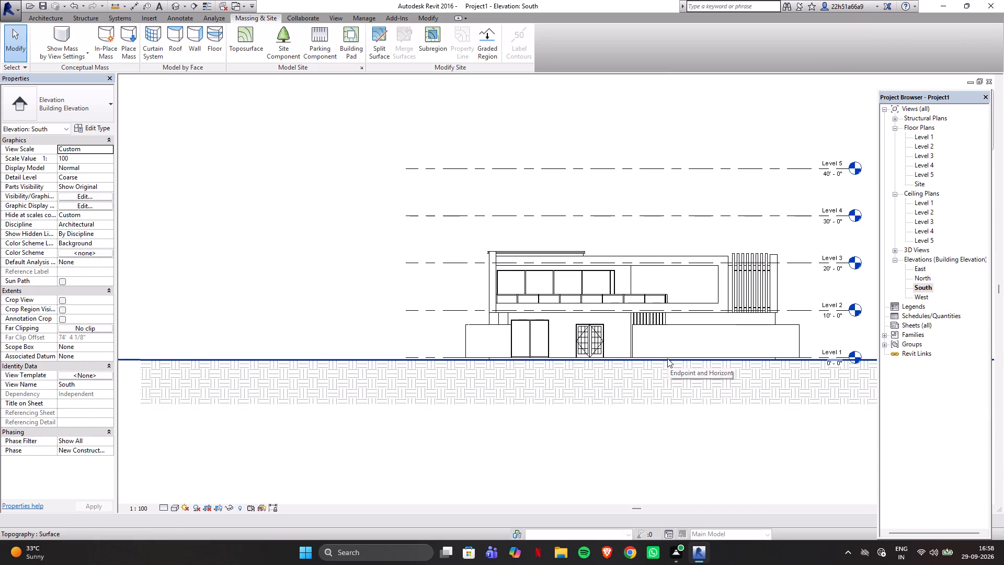
scroll(669, 358, "down", 4)
scroll(695, 345, "up", 4)
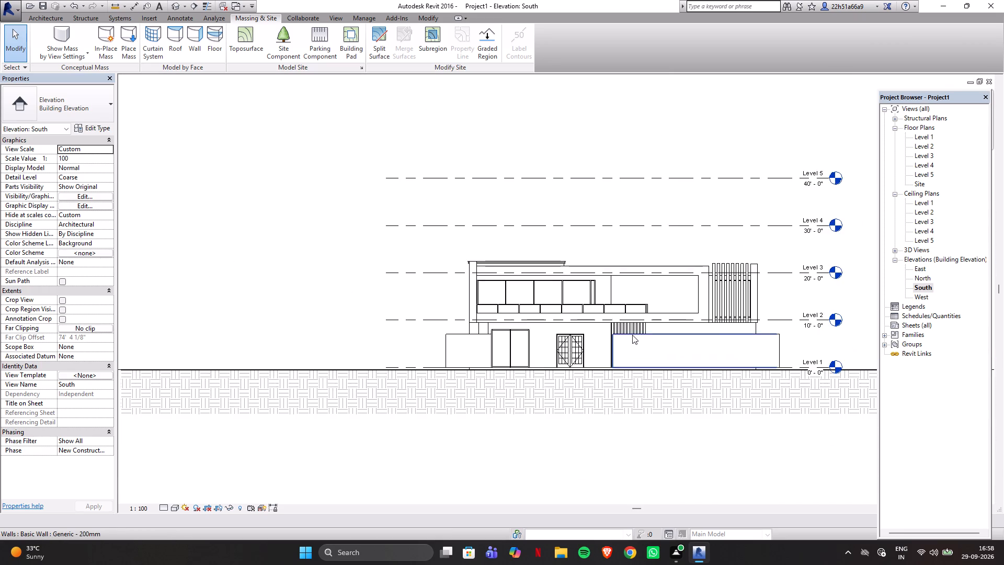
scroll(632, 335, "up", 5)
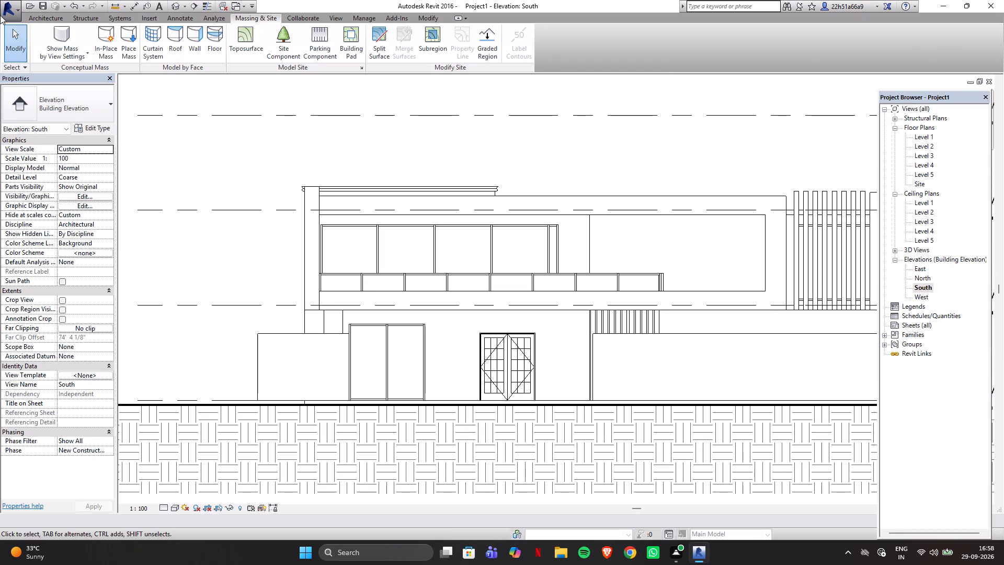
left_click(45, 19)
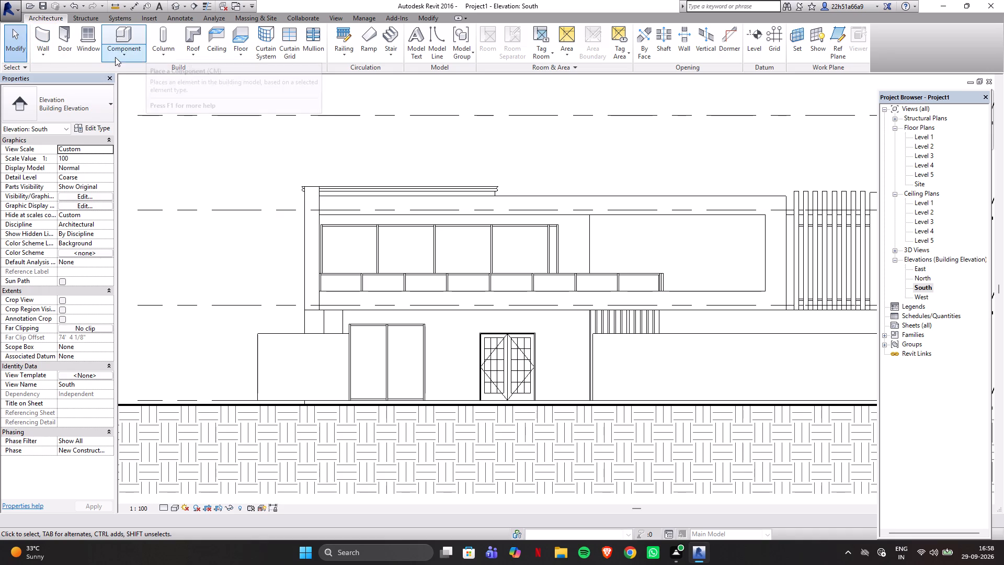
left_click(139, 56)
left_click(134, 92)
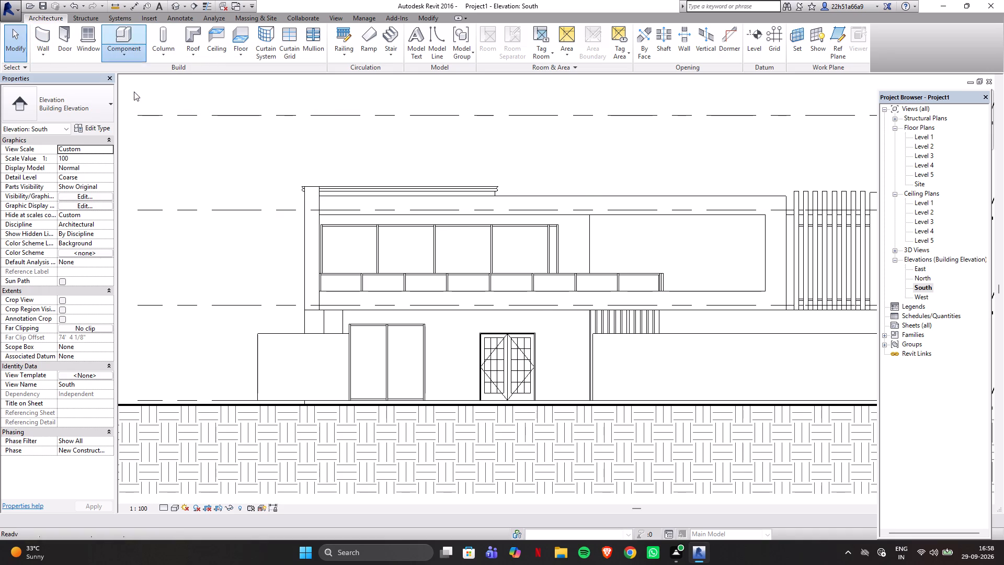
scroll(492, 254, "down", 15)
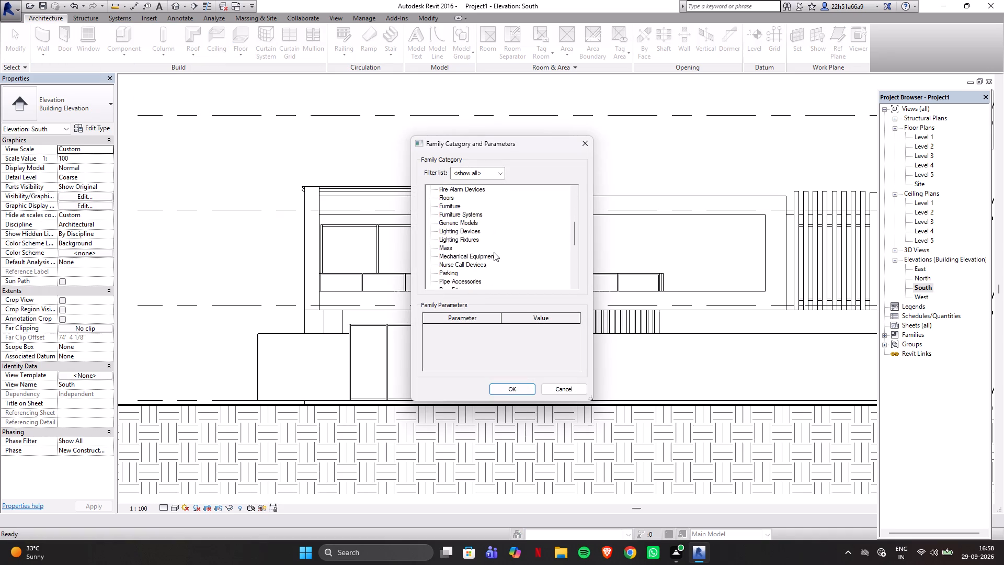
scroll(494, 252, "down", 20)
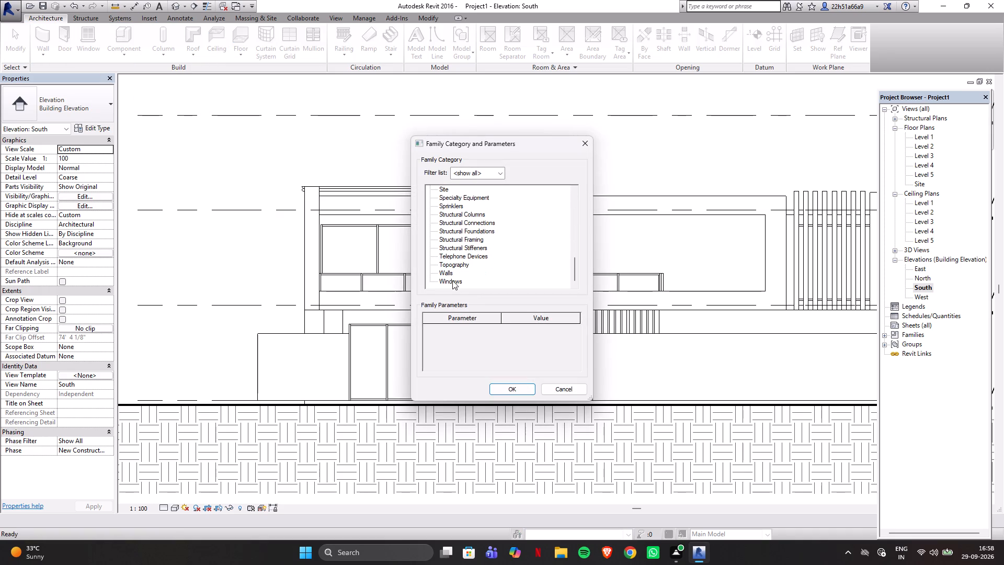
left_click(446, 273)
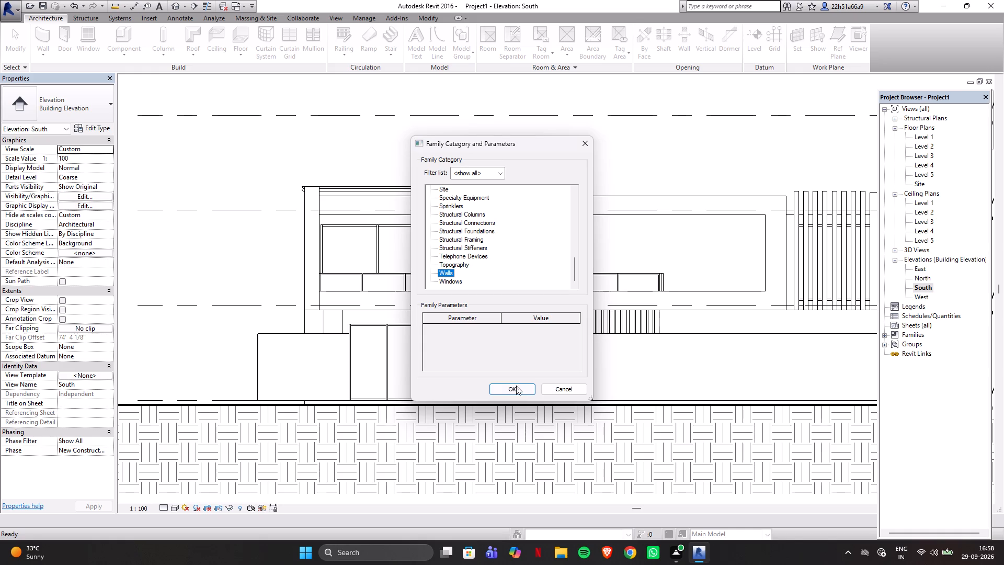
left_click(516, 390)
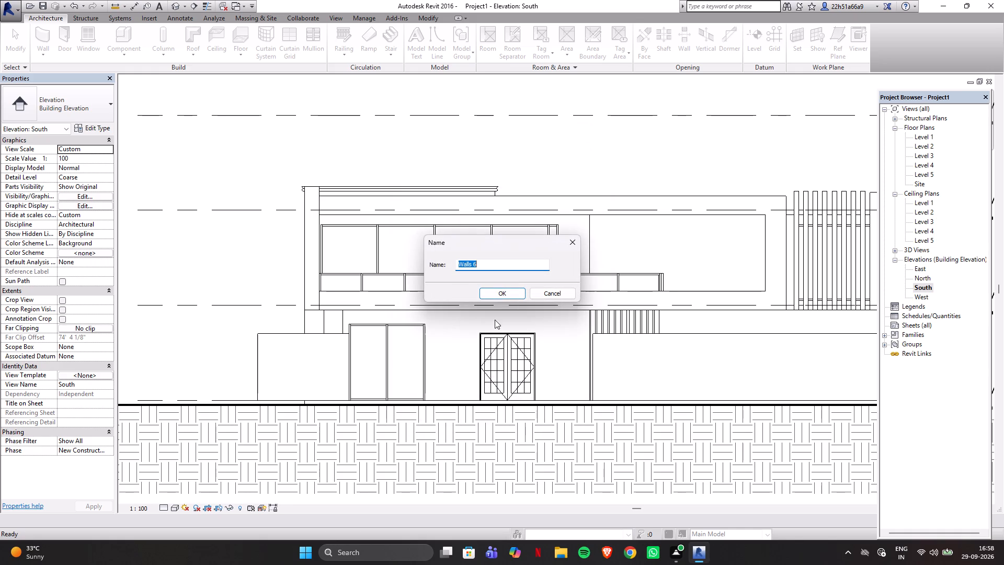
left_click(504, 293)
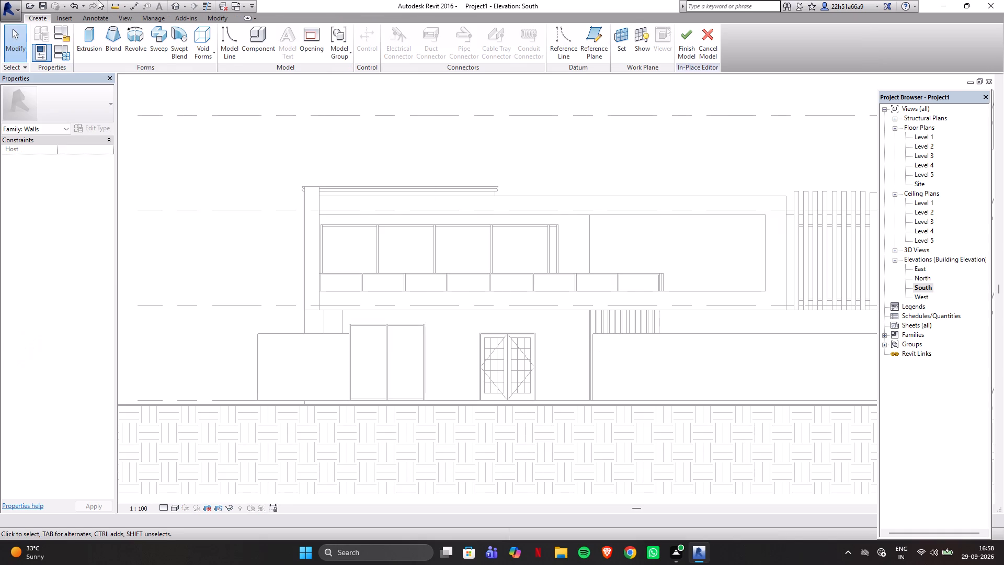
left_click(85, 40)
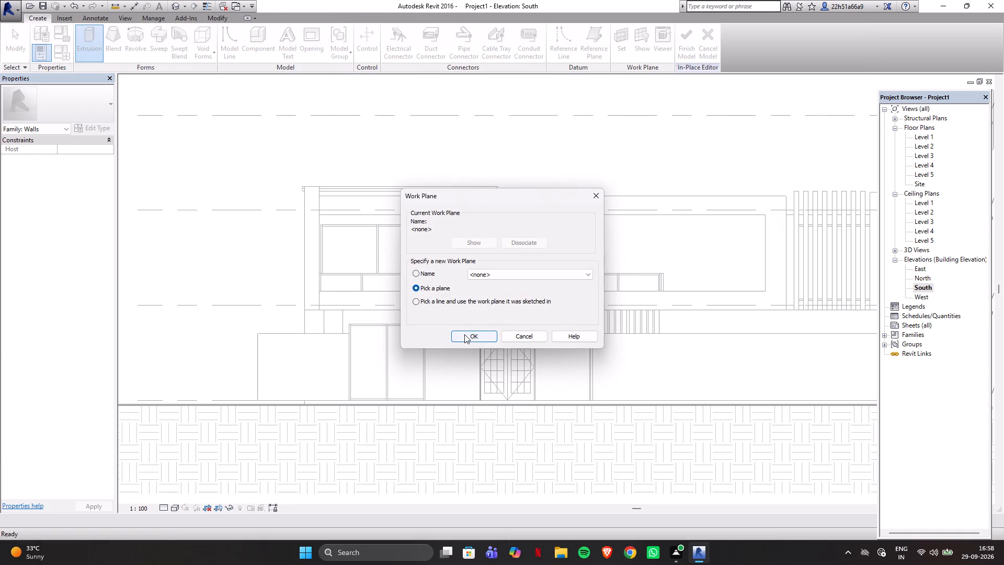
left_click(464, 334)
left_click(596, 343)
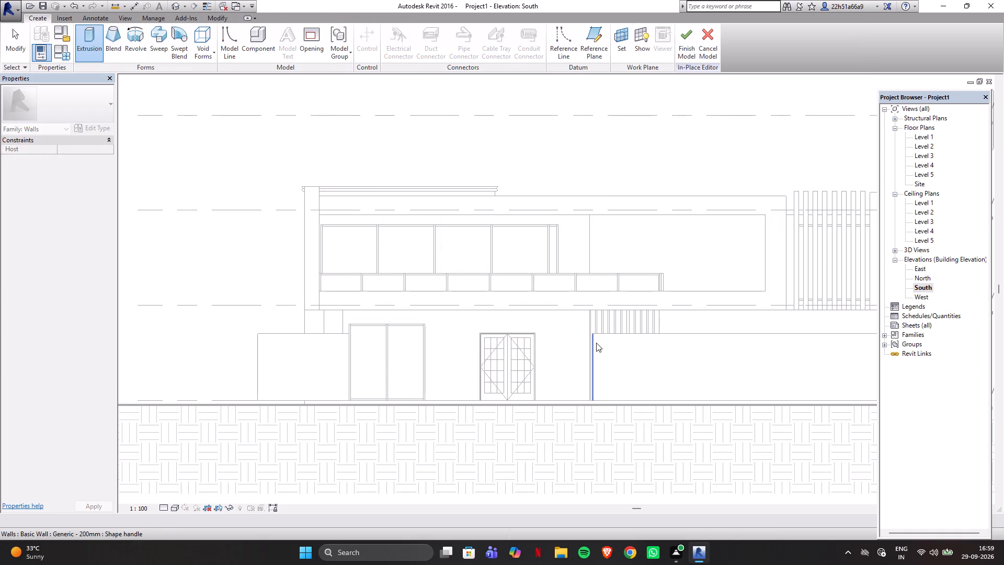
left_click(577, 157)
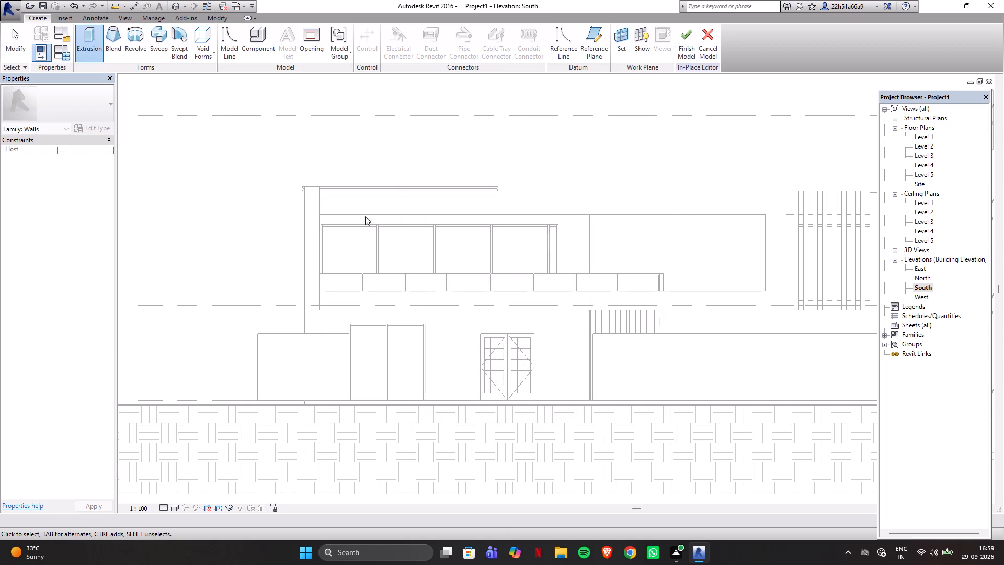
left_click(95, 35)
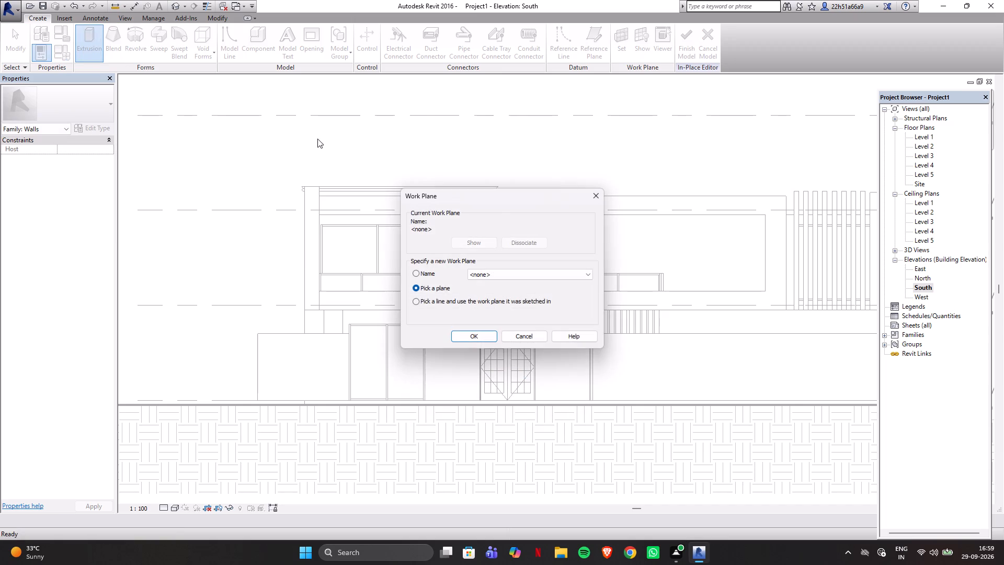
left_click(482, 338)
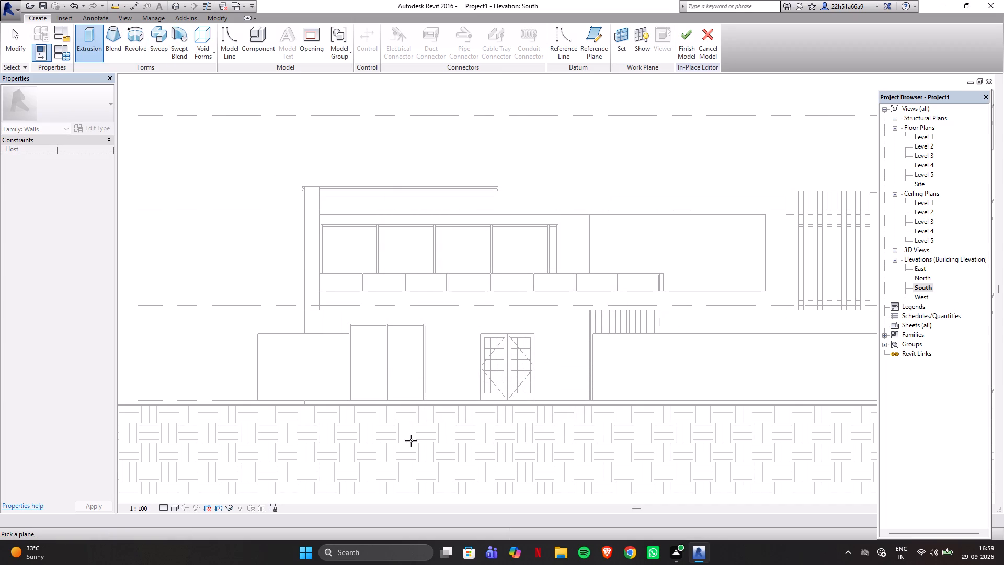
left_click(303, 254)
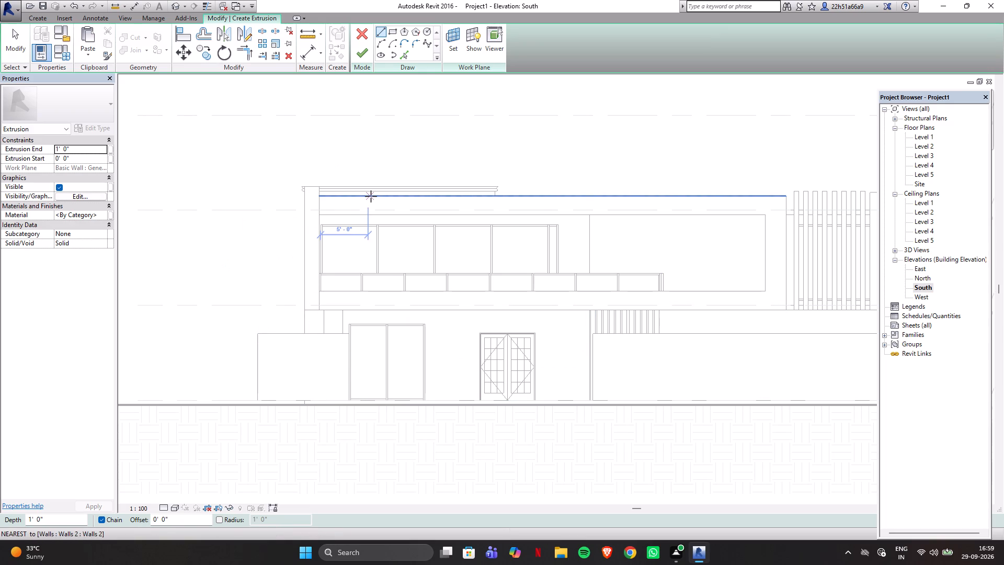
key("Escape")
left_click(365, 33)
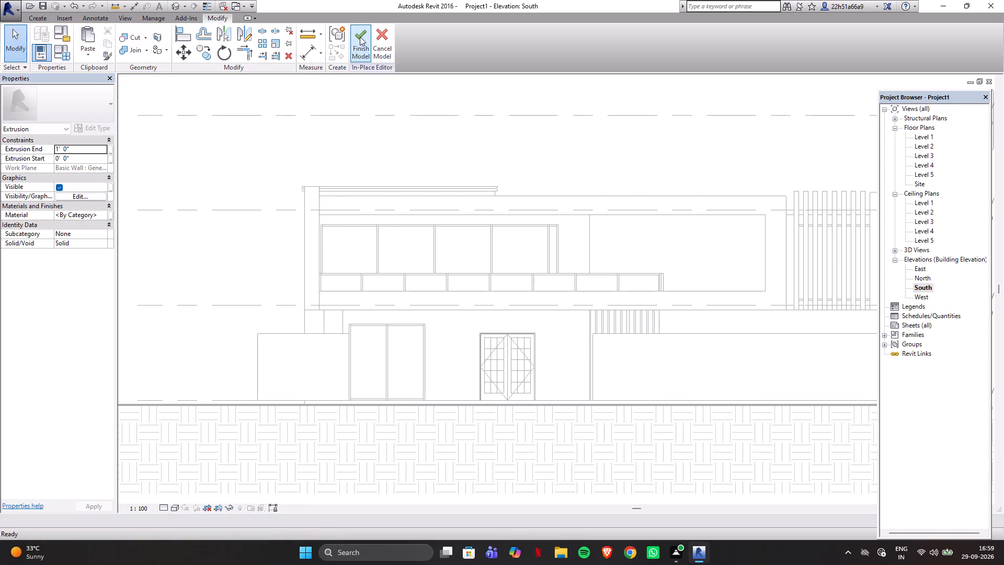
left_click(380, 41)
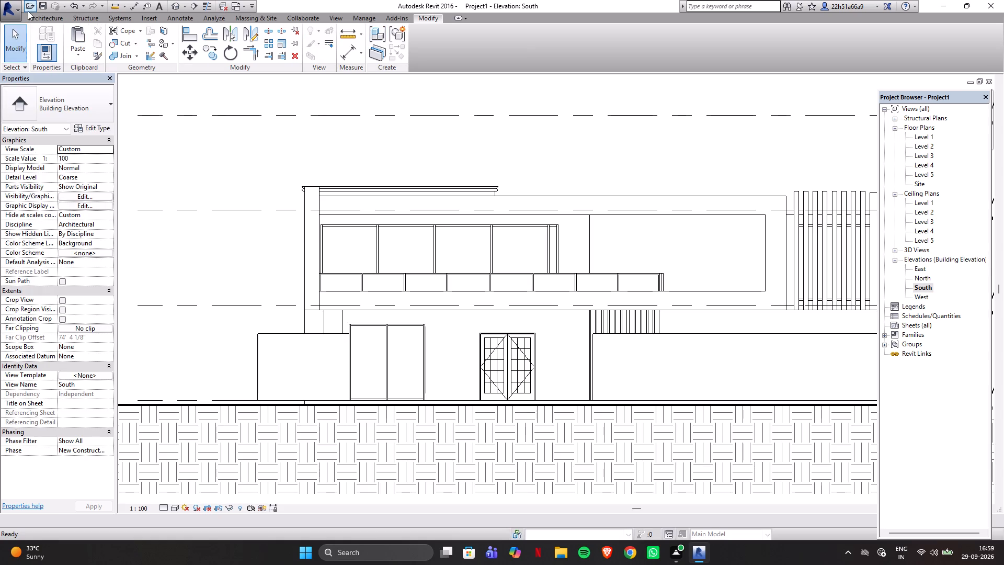
Start an in-place Walls model with the suggested name and begin an extrusion on the face of the front boundary wall west of the gateway.
left_click(37, 17)
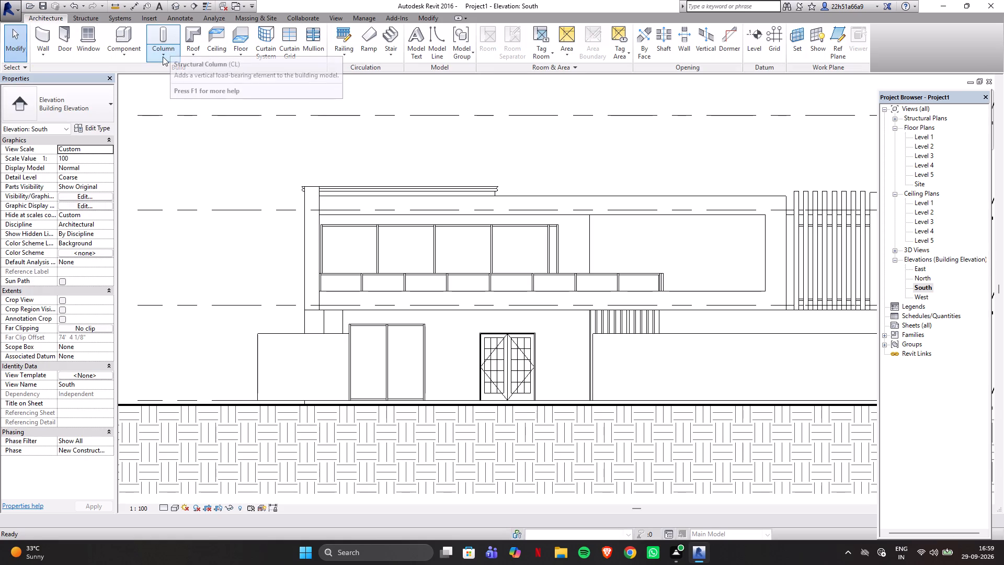
left_click(121, 51)
left_click(138, 96)
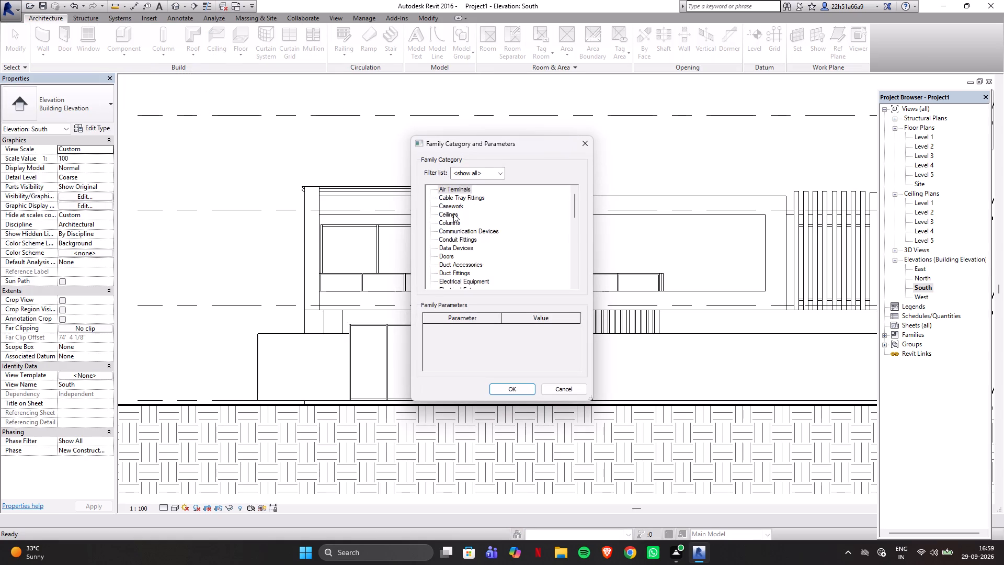
scroll(494, 240, "down", 5)
scroll(439, 249, "down", 14)
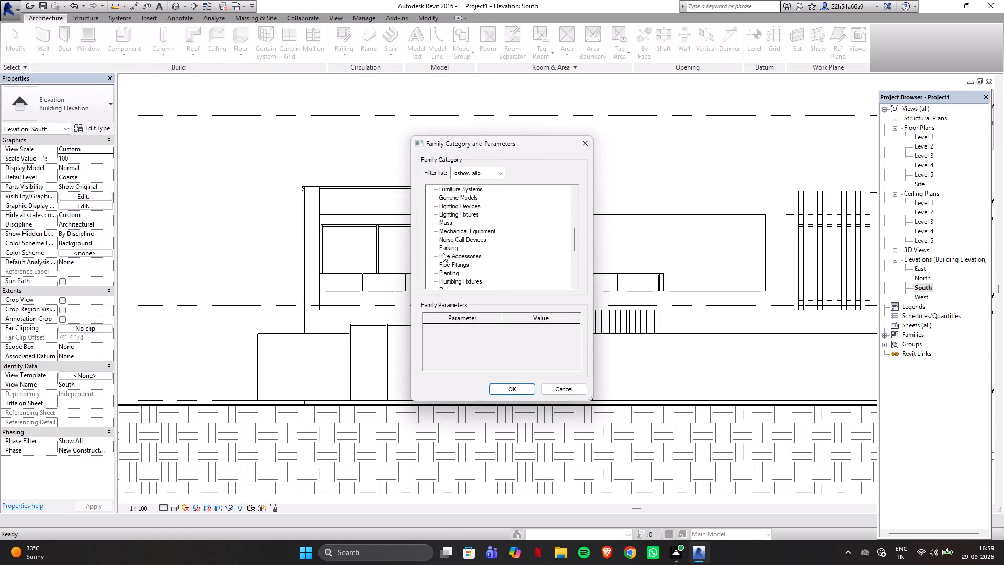
scroll(443, 253, "down", 19)
left_click(449, 272)
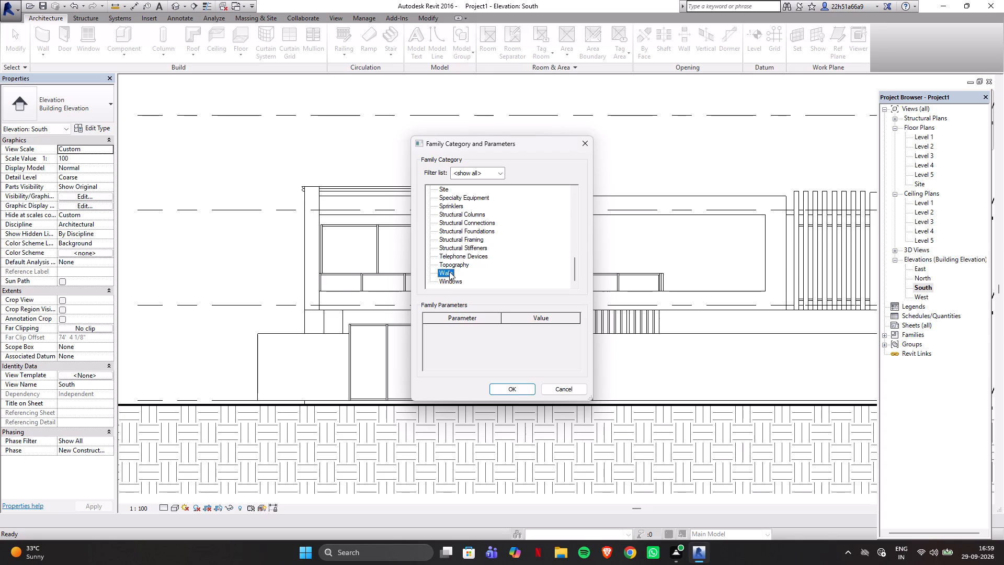
left_click(509, 389)
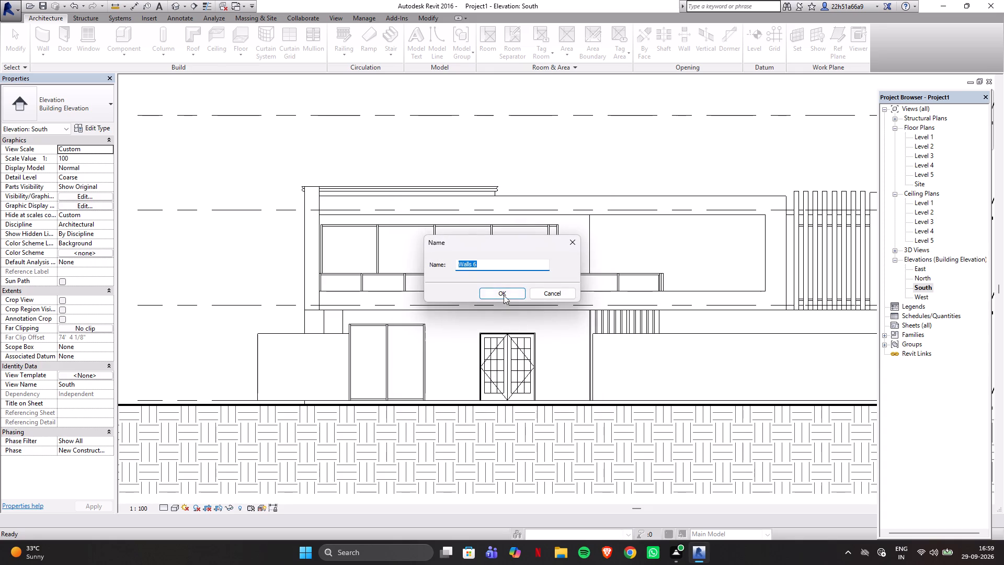
left_click(501, 291)
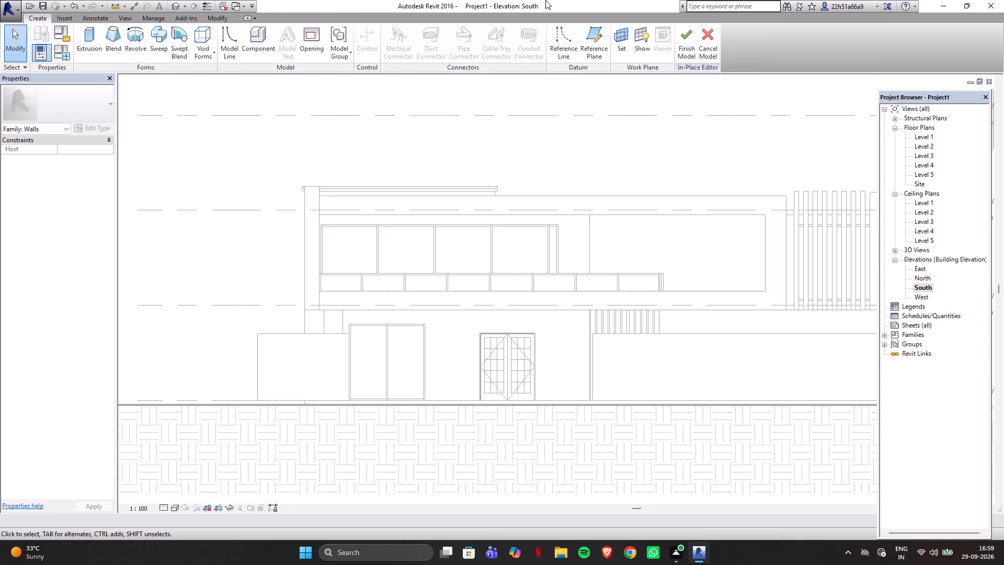
left_click(77, 37)
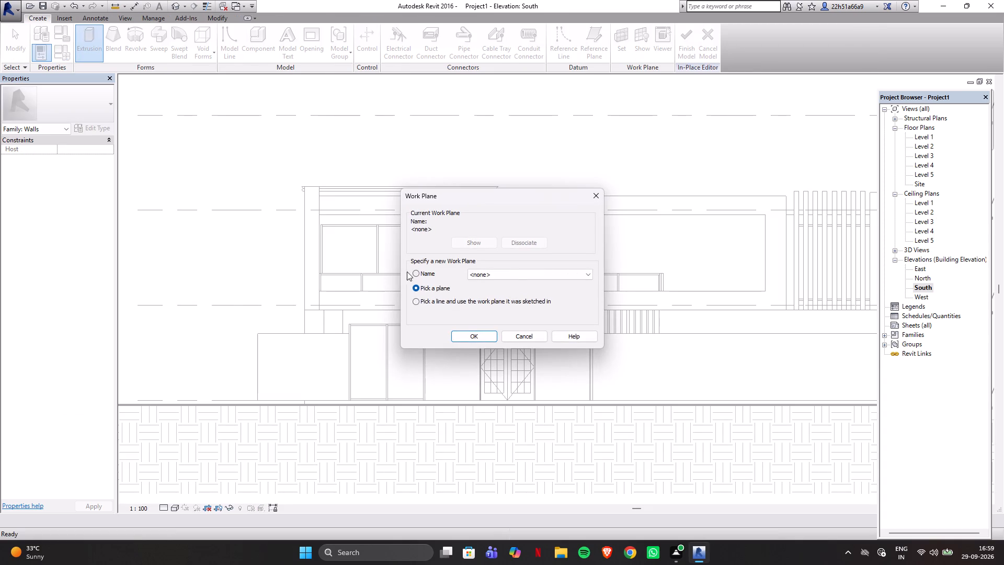
left_click(463, 337)
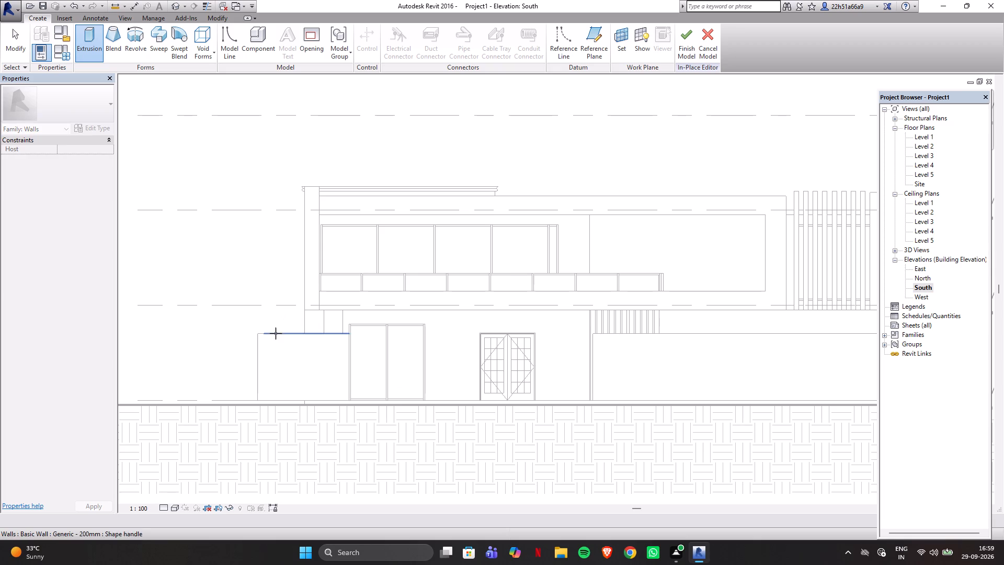
left_click(282, 339)
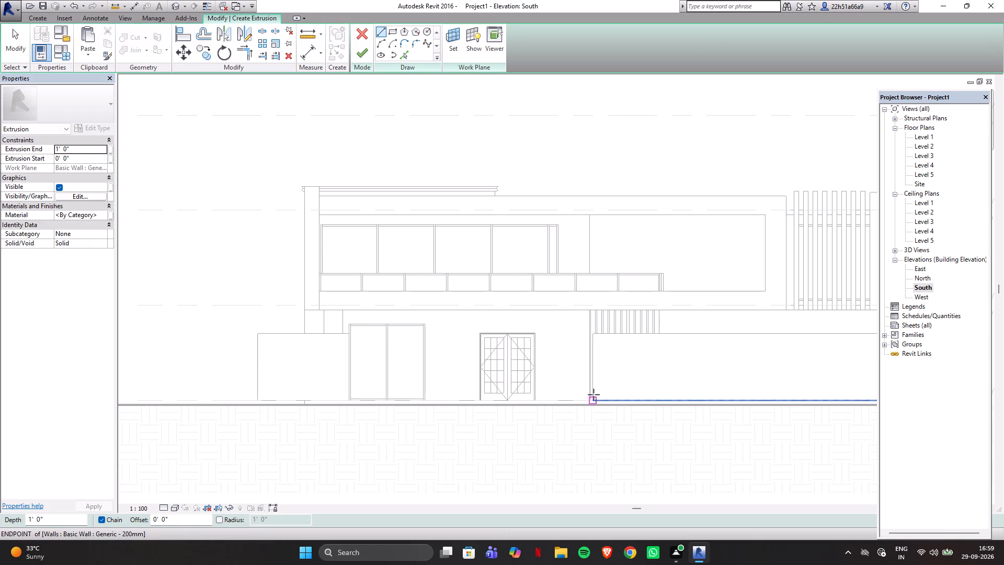
Sketch a closed inverted-L profile at the gateway's east wall end: 1' wide post, 7' 6" up to a 1' deep arm projecting about 1' 6" west.
scroll(590, 406, "up", 4)
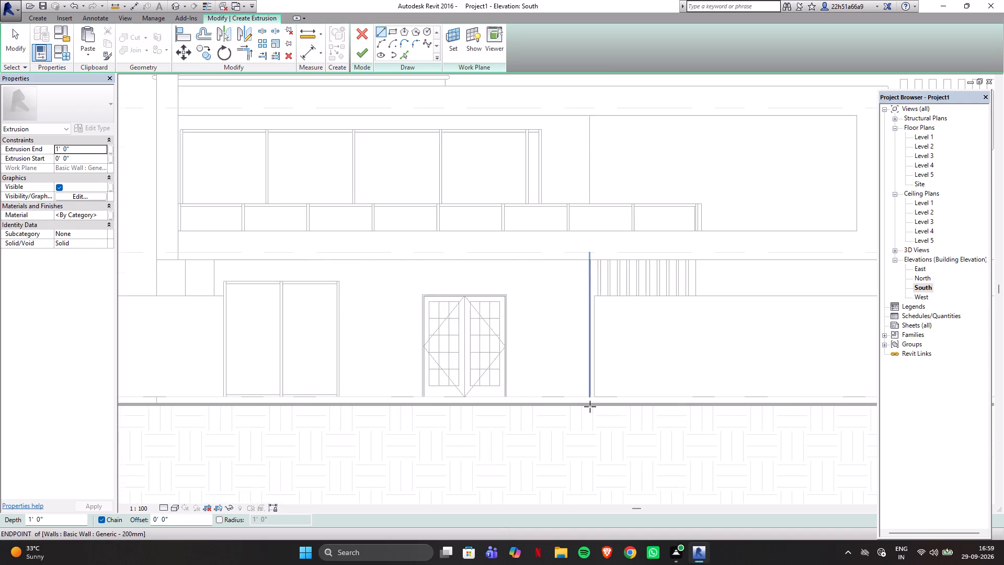
scroll(595, 404, "up", 4)
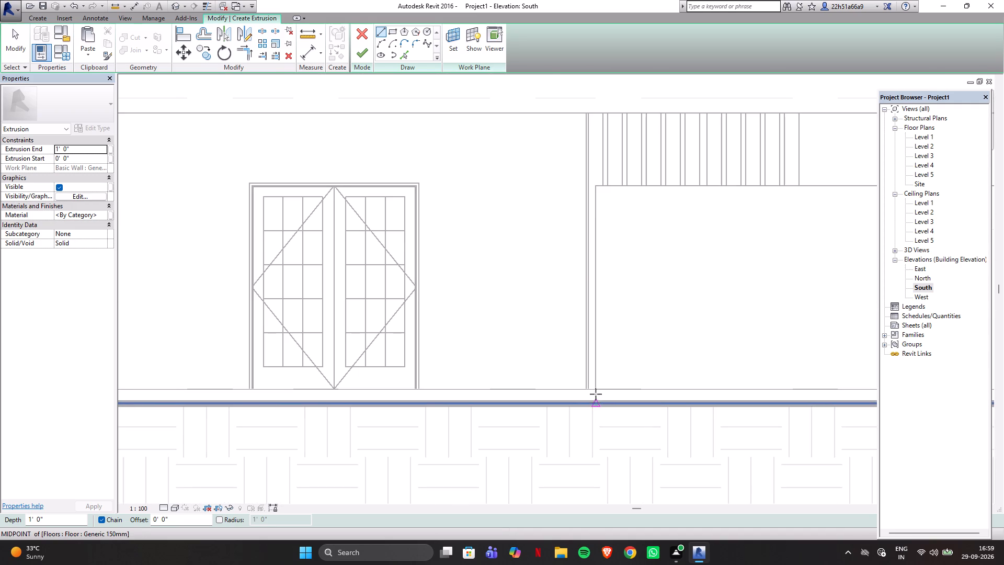
left_click(595, 403)
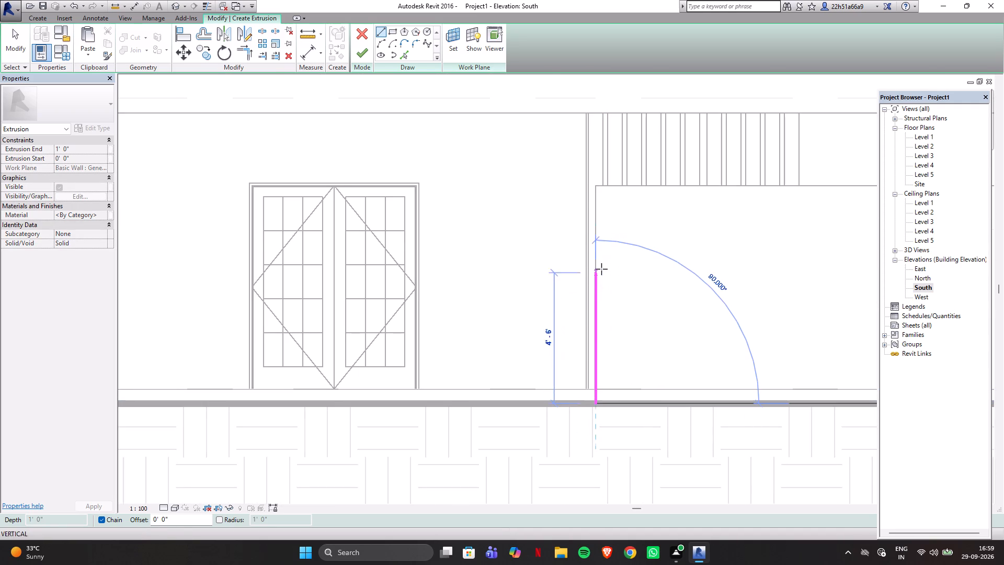
left_click(595, 187)
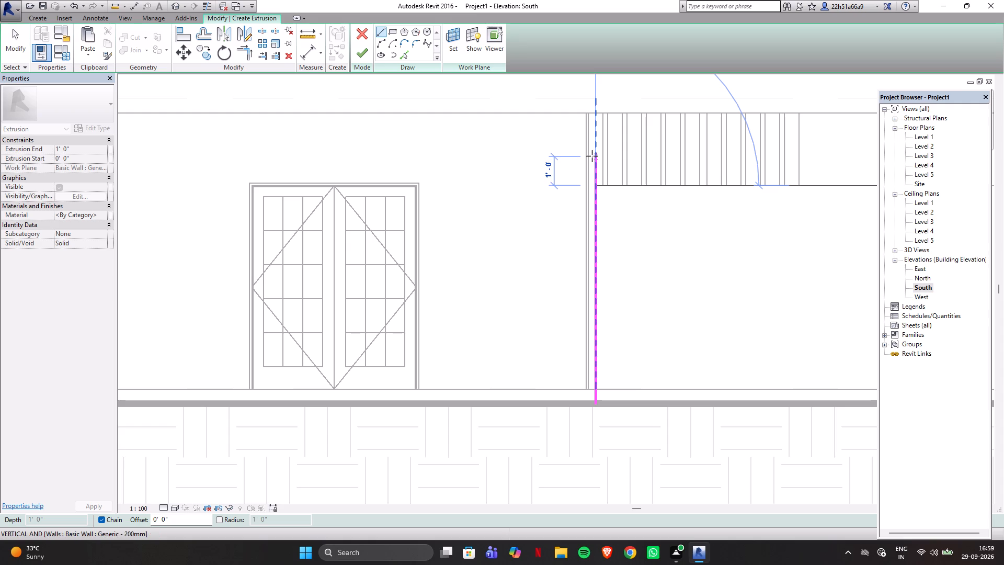
left_click(592, 156)
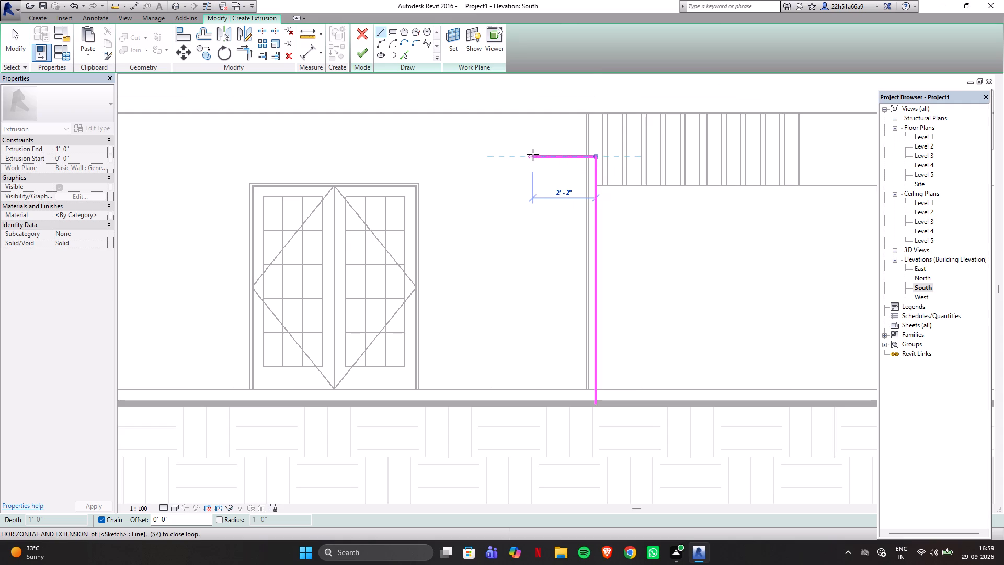
left_click(524, 154)
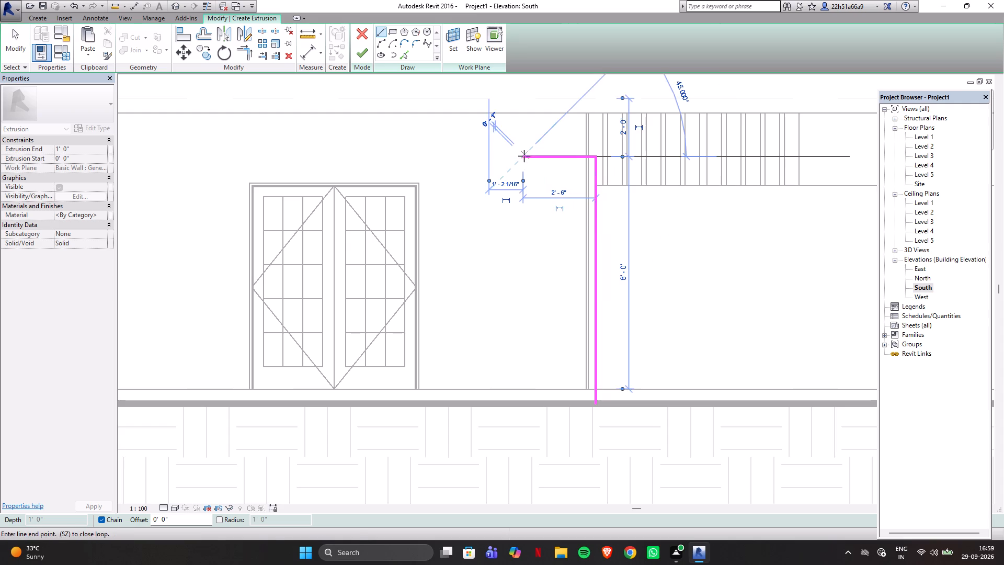
left_click(522, 189)
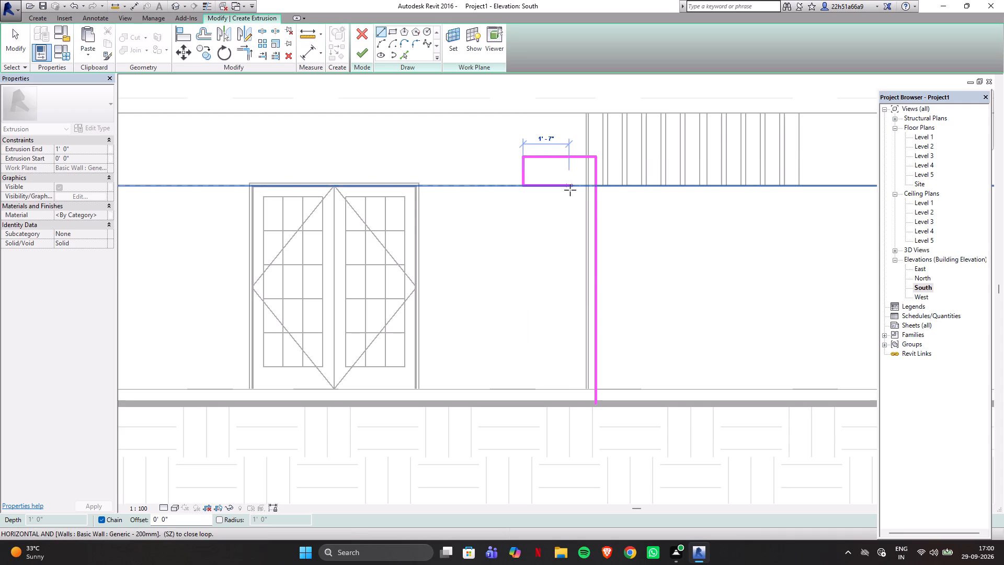
left_click(567, 190)
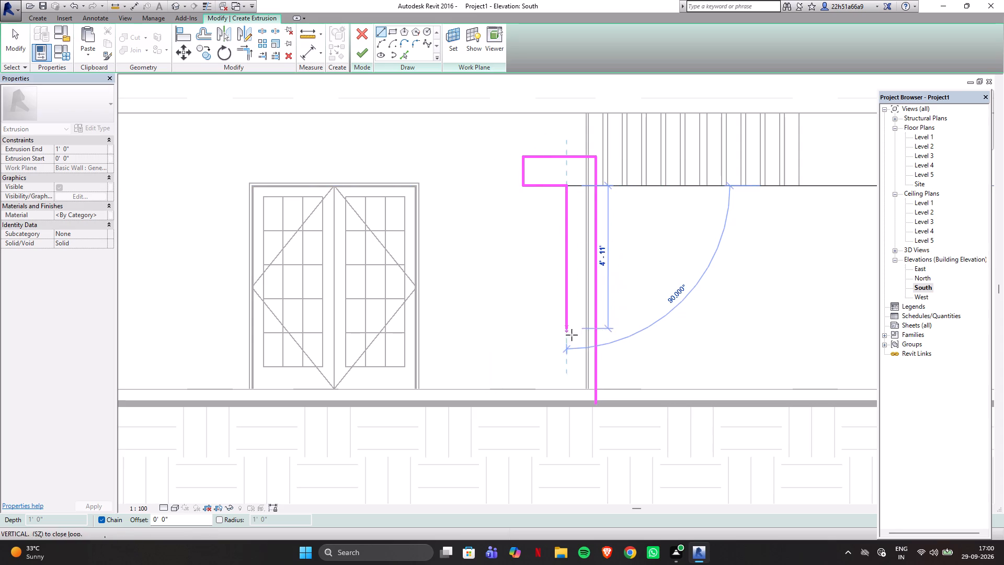
left_click(566, 402)
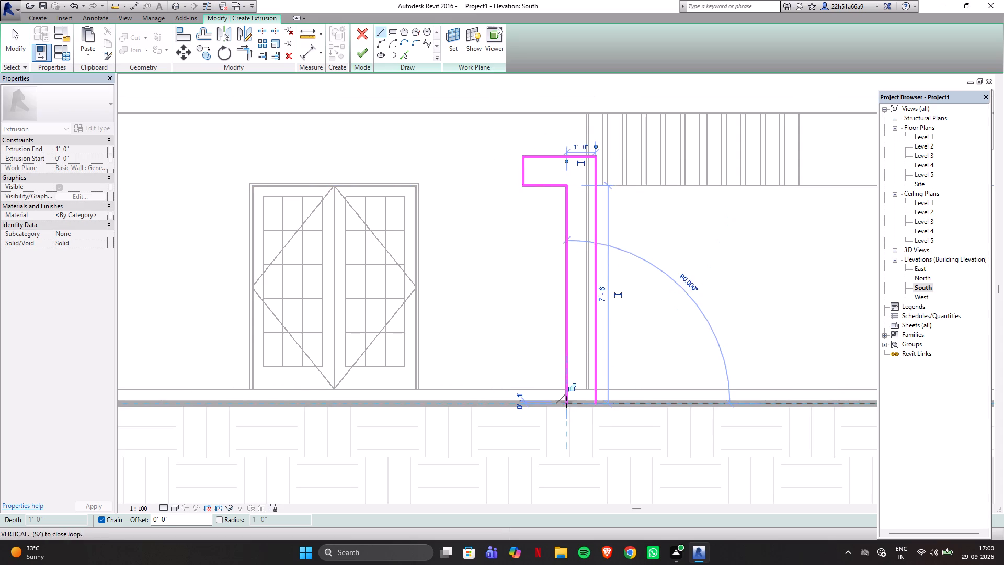
left_click(598, 406)
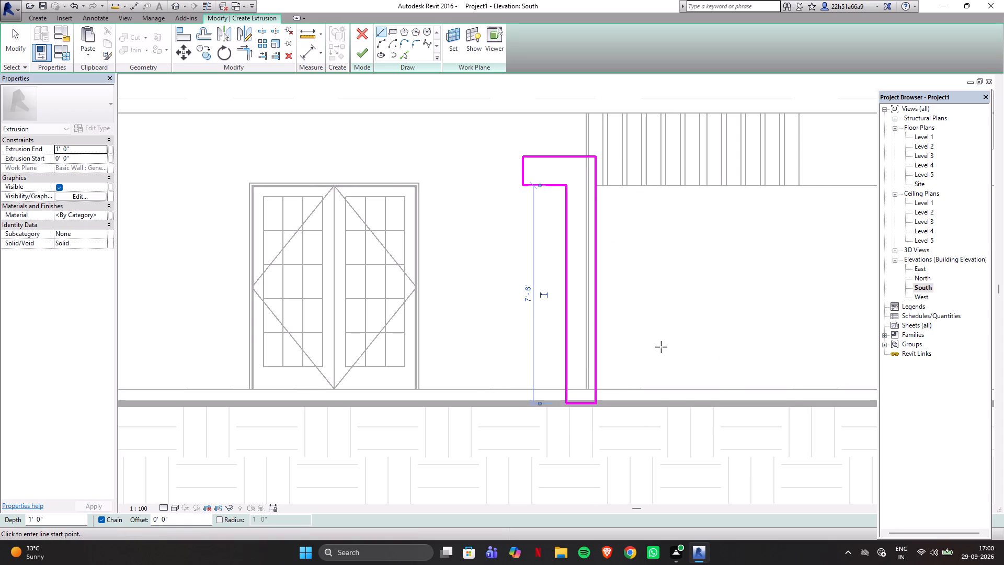
key("Escape")
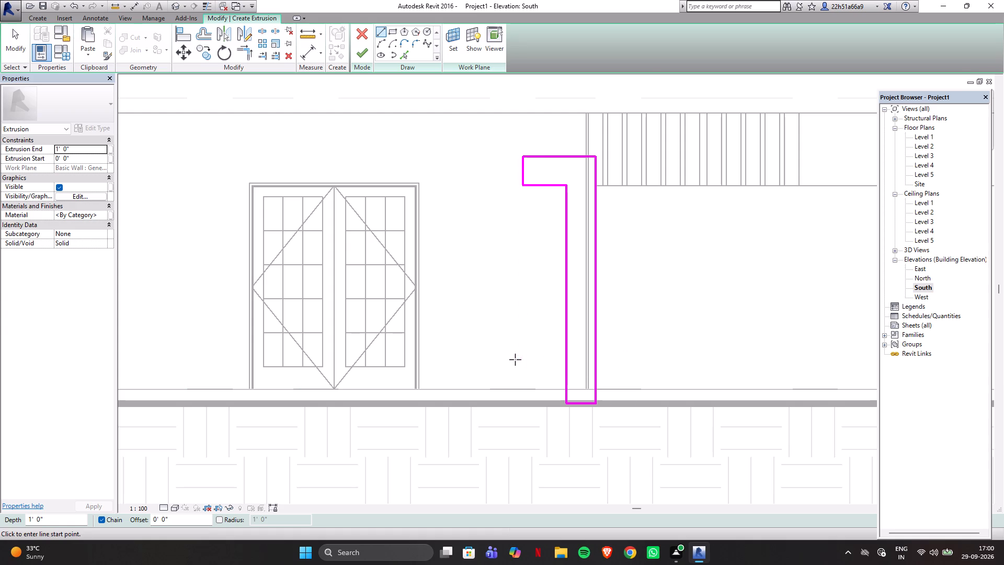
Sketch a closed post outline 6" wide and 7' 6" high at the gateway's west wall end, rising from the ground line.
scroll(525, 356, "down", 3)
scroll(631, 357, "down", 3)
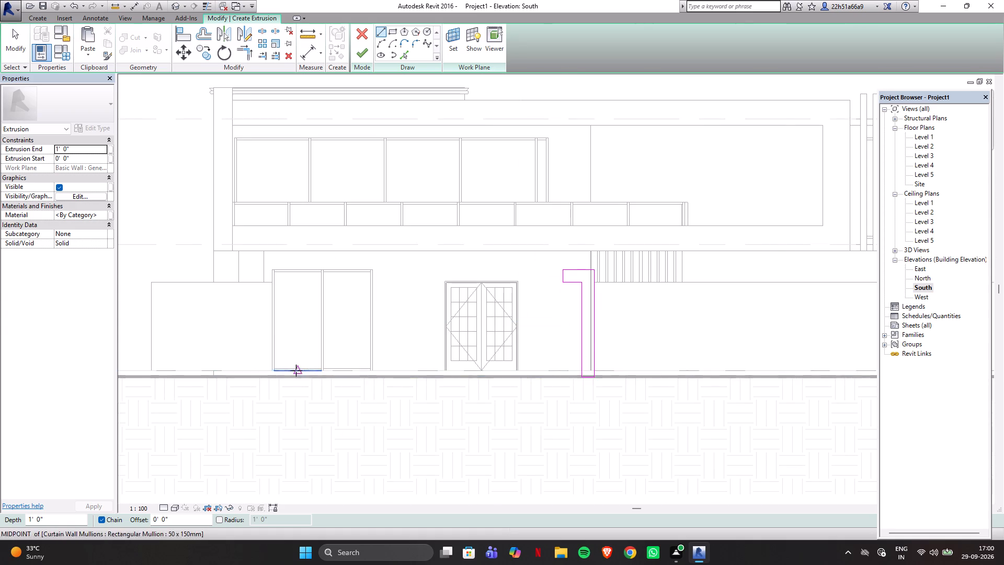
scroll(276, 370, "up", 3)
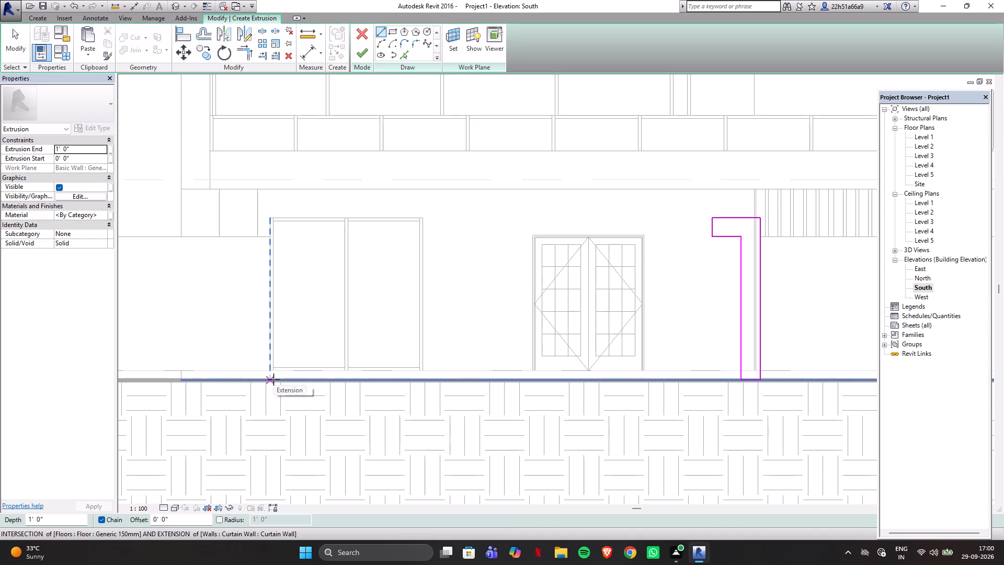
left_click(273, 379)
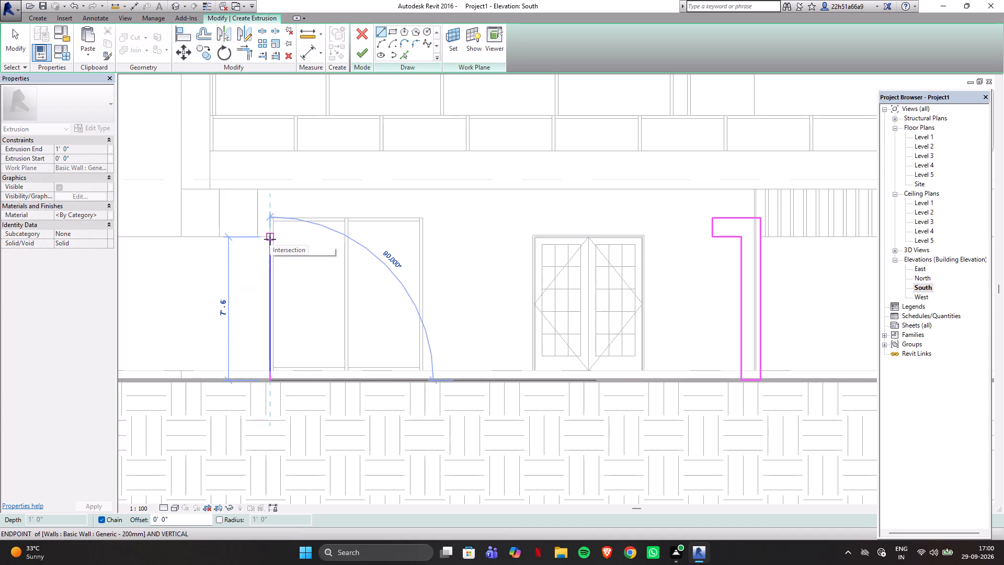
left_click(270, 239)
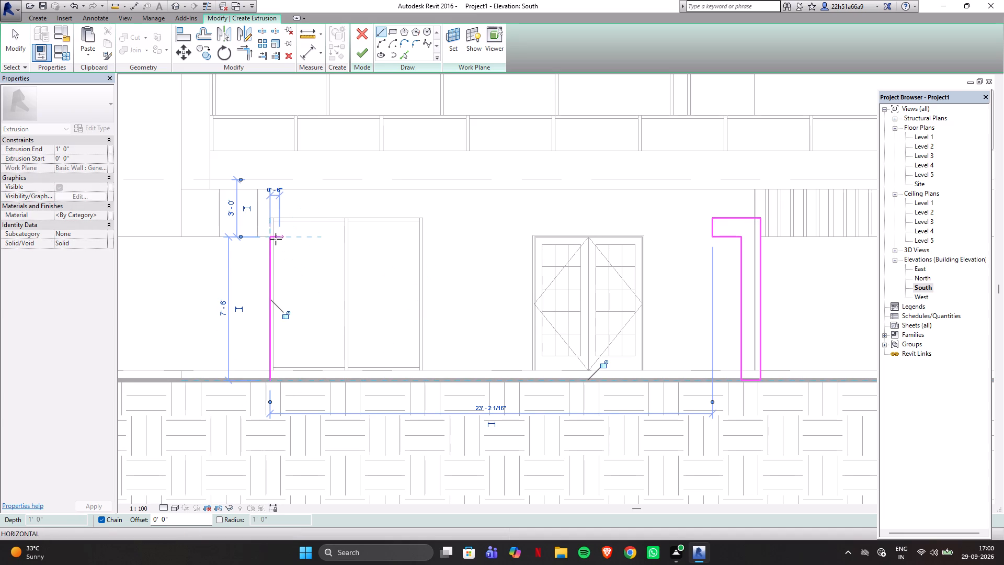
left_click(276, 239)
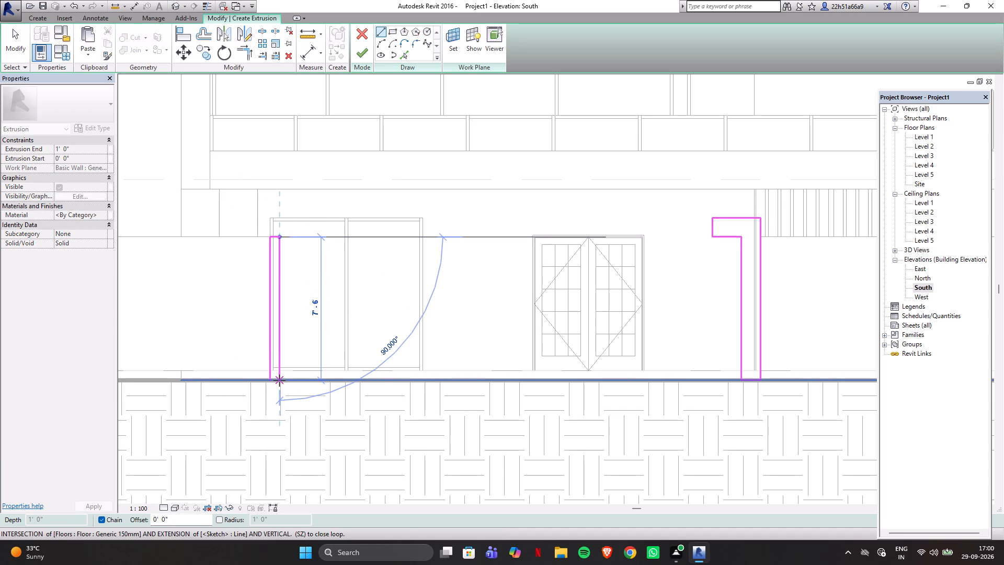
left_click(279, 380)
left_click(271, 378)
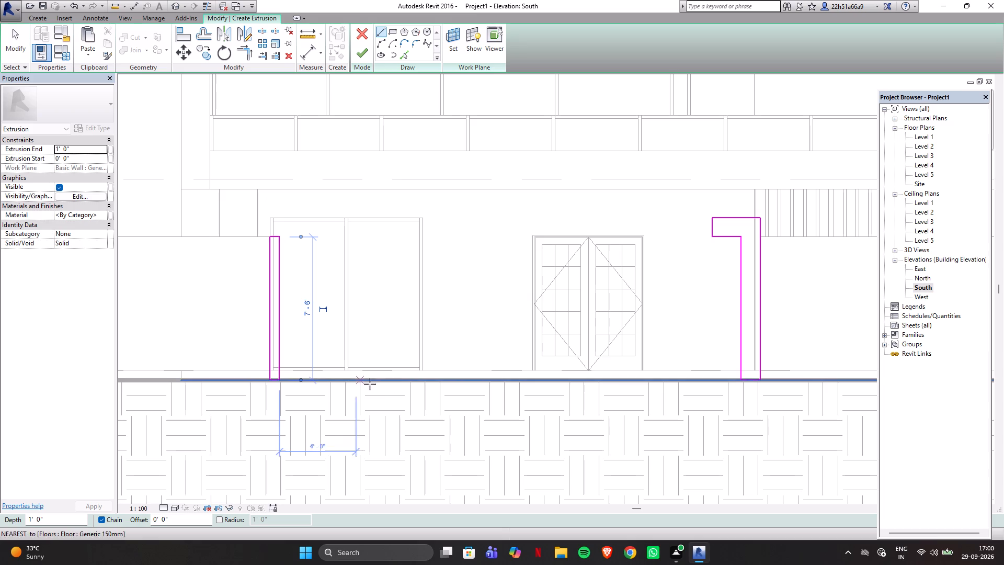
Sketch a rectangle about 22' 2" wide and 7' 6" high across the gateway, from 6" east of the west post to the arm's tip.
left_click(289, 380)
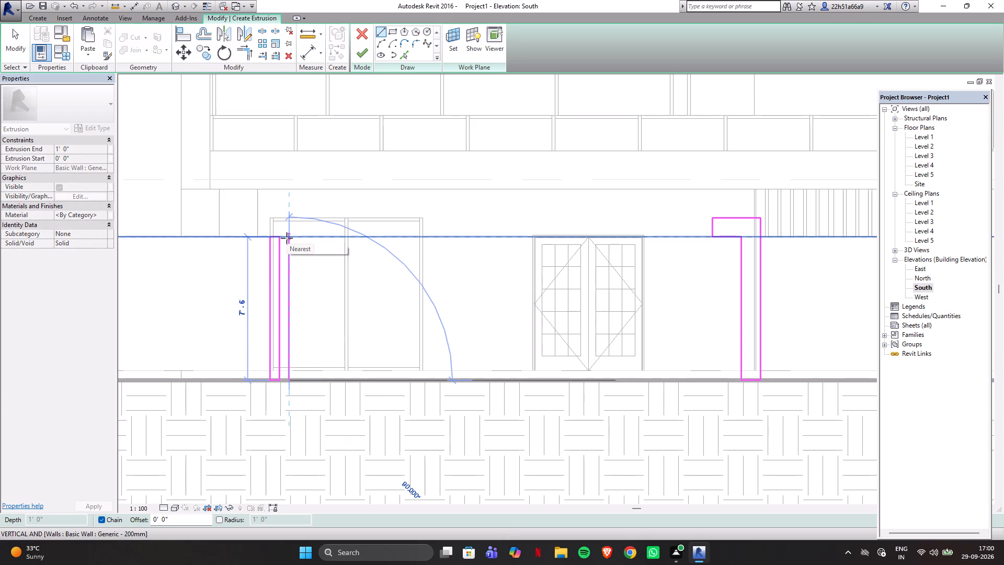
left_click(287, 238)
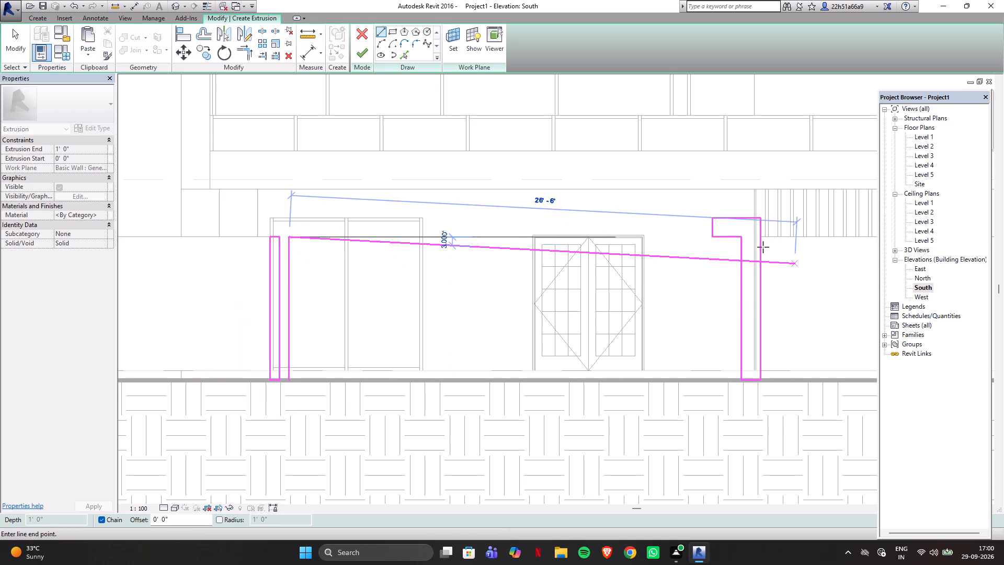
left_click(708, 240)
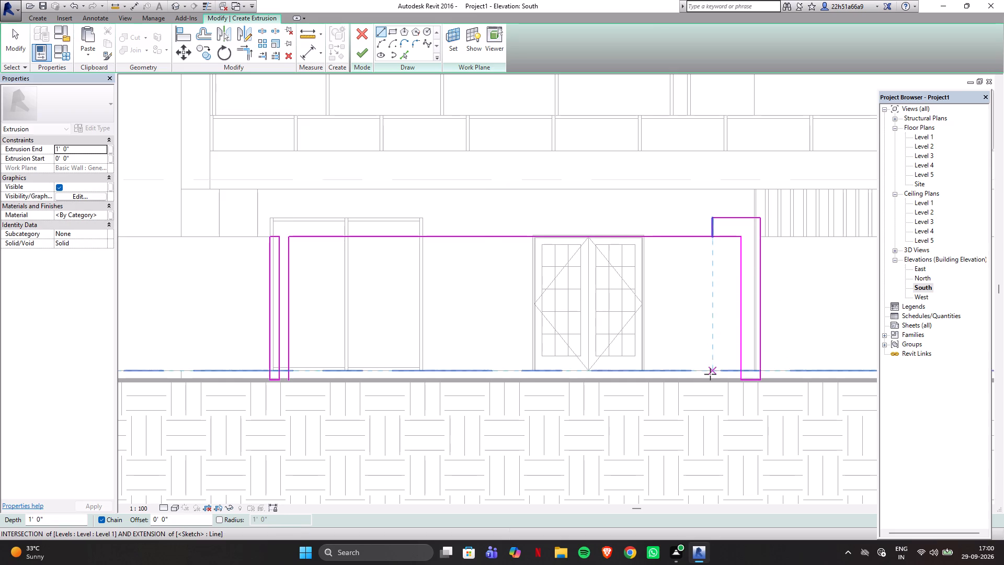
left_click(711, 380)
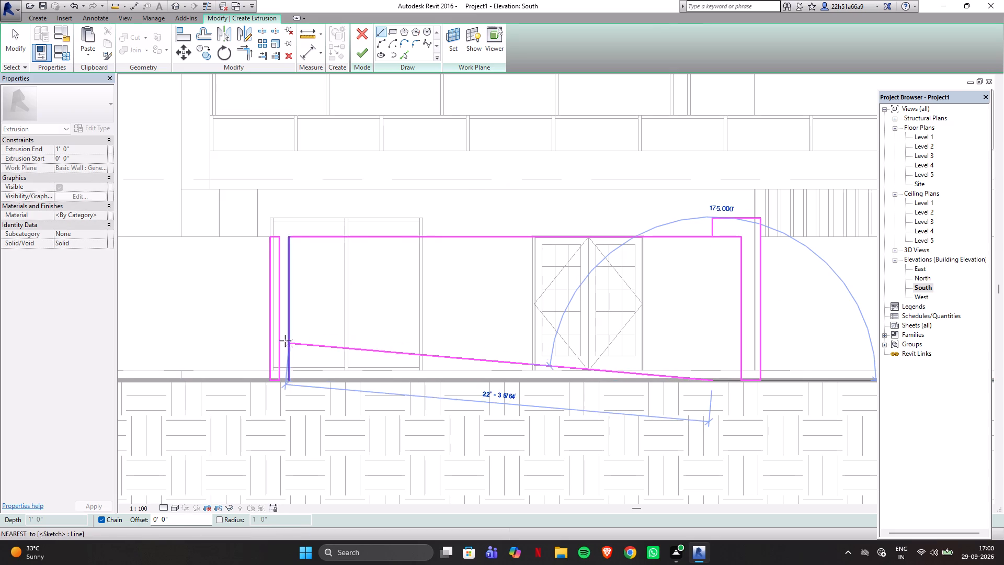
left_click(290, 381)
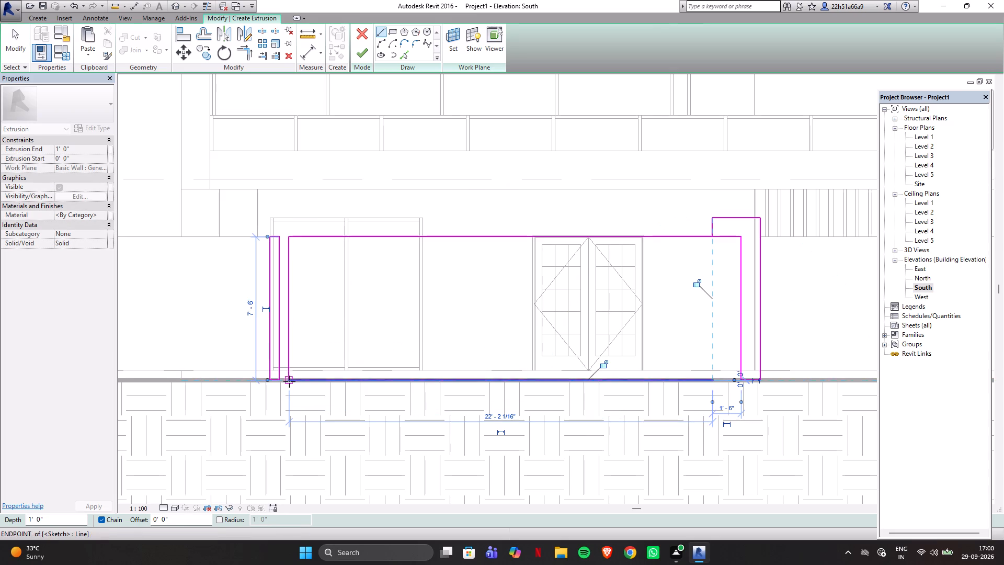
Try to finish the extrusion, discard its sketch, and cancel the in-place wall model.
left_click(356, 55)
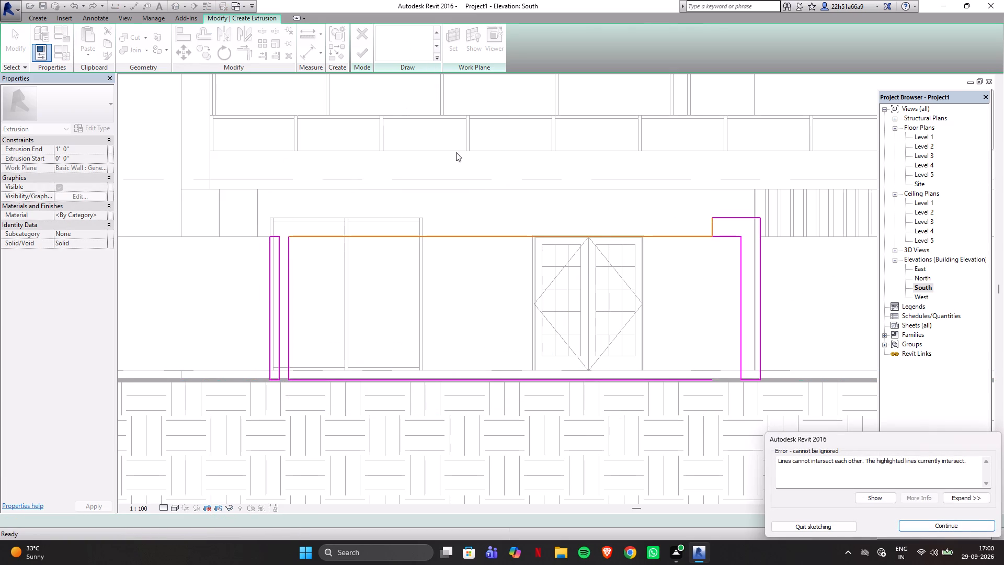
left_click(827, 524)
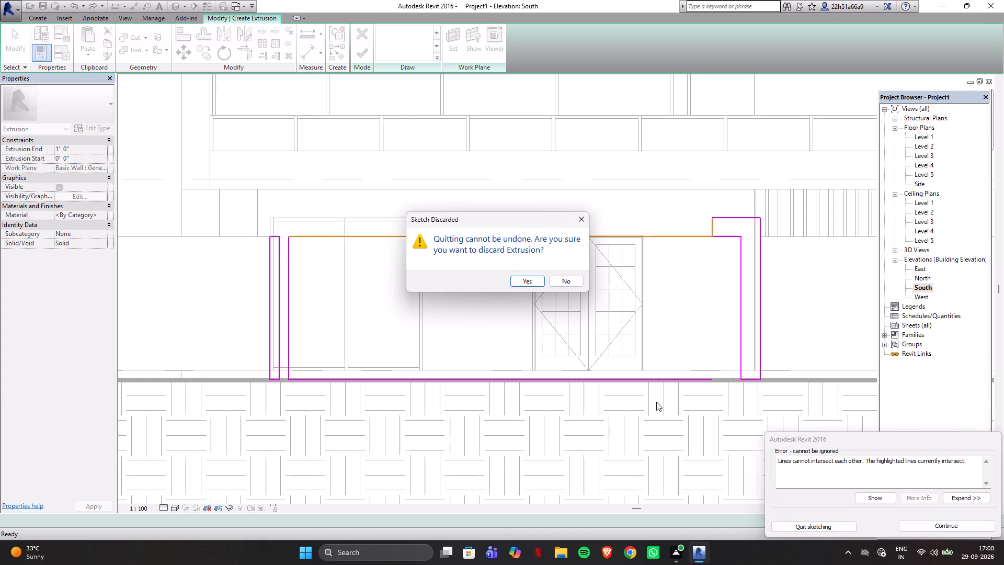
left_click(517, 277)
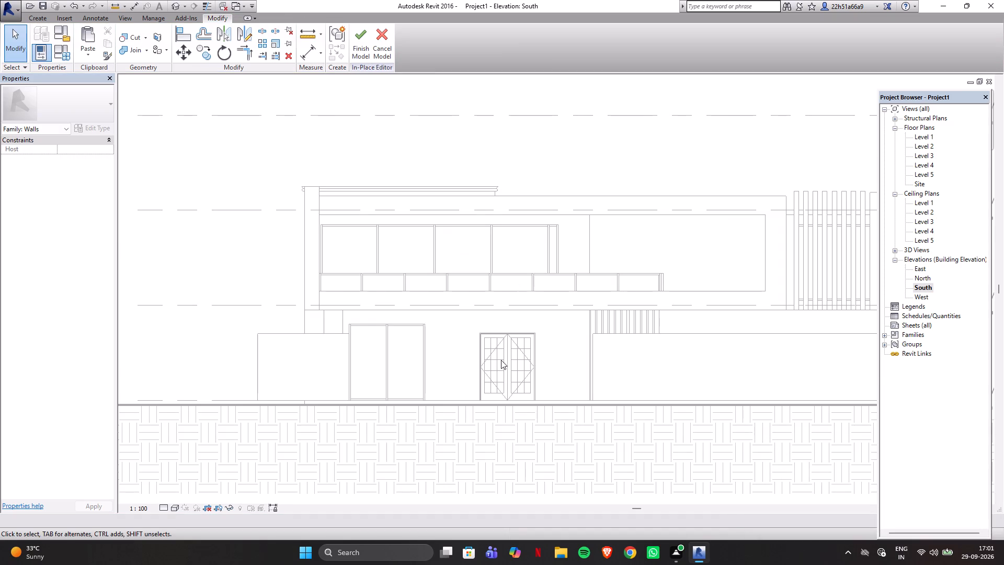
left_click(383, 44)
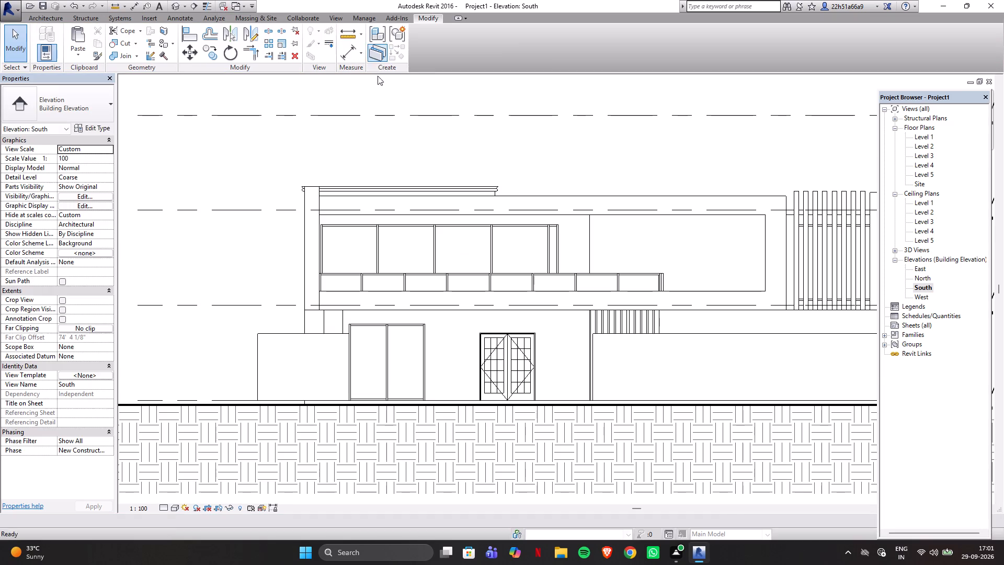
Start a new in-place model in the Walls category, keeping the suggested name.
left_click(49, 20)
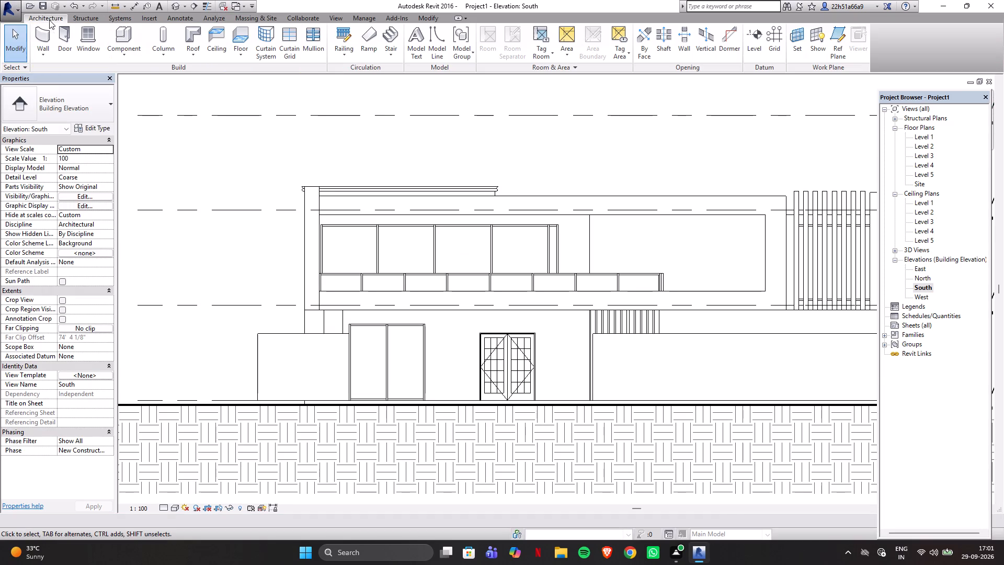
left_click(123, 50)
left_click(138, 99)
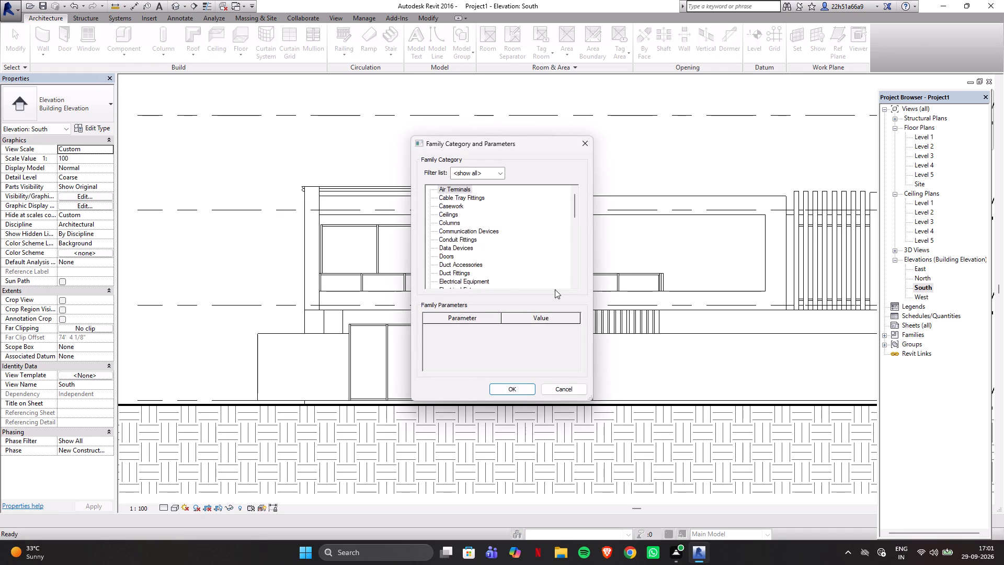
scroll(492, 242, "down", 17)
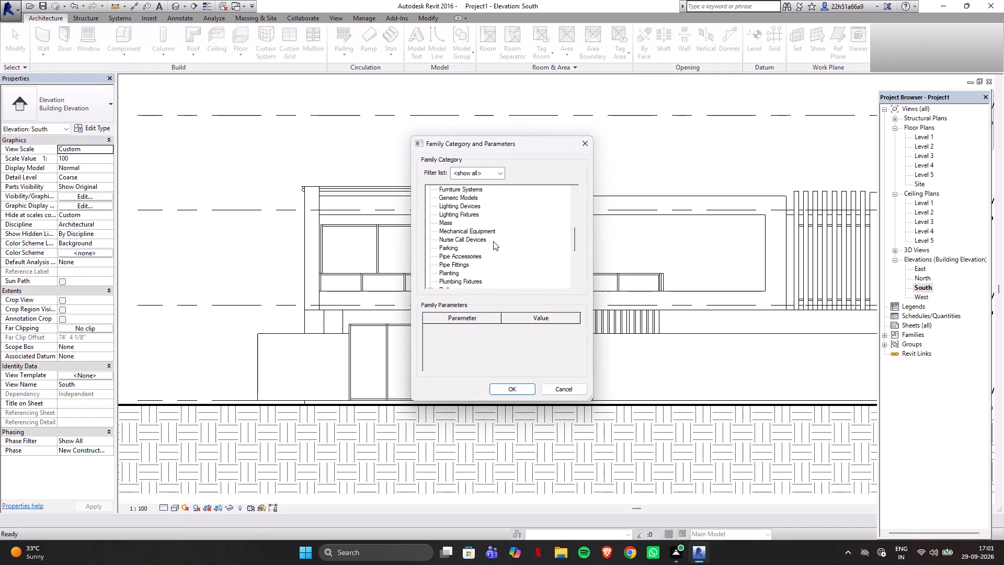
scroll(493, 241, "down", 13)
scroll(493, 241, "down", 8)
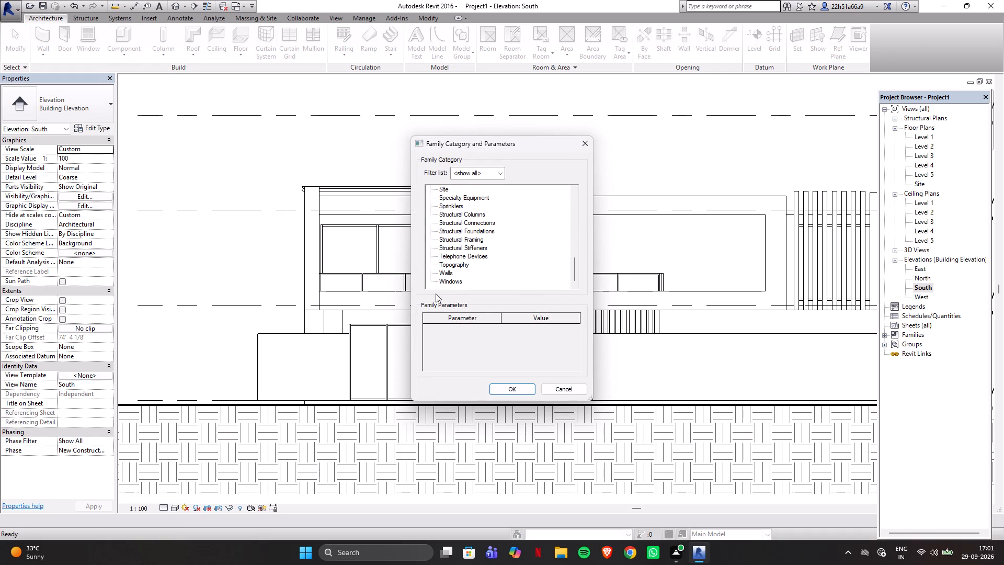
left_click(441, 274)
left_click(515, 388)
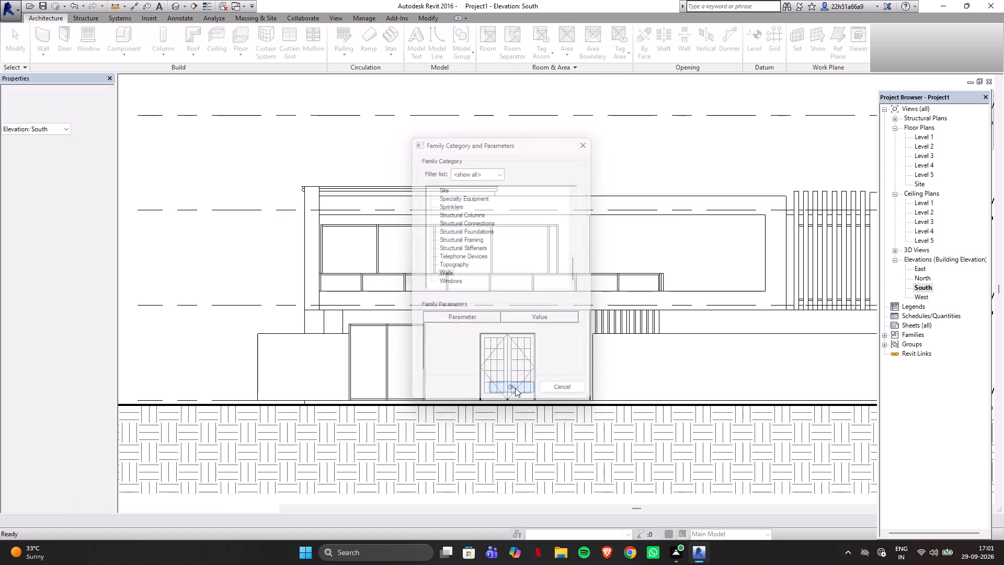
left_click(509, 293)
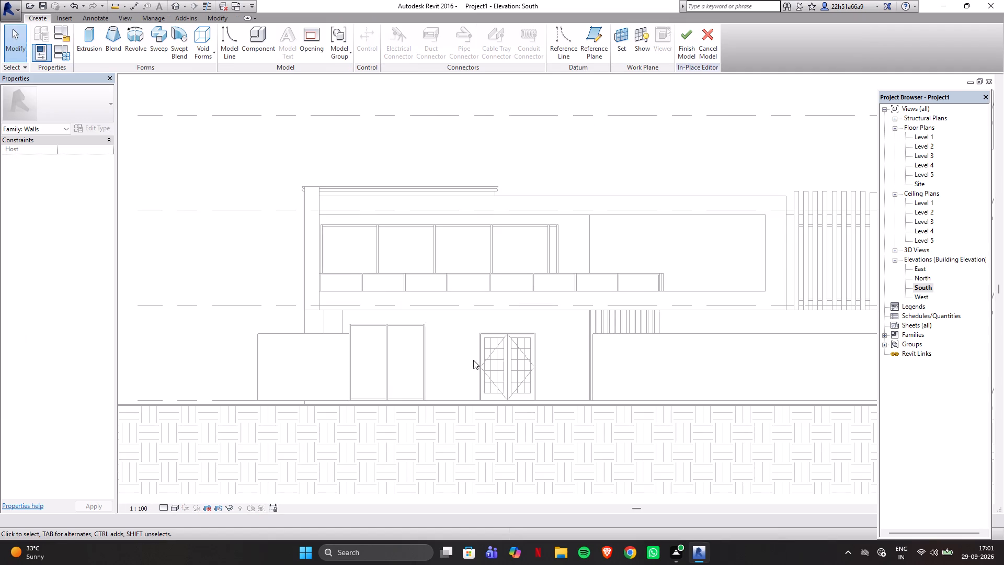
On the west front wall's plane, sketch an inverted-L extrusion profile at the east wall end: 1' 3" post, 7' 6" up to a 2' deep, 3' wide head.
left_click(85, 35)
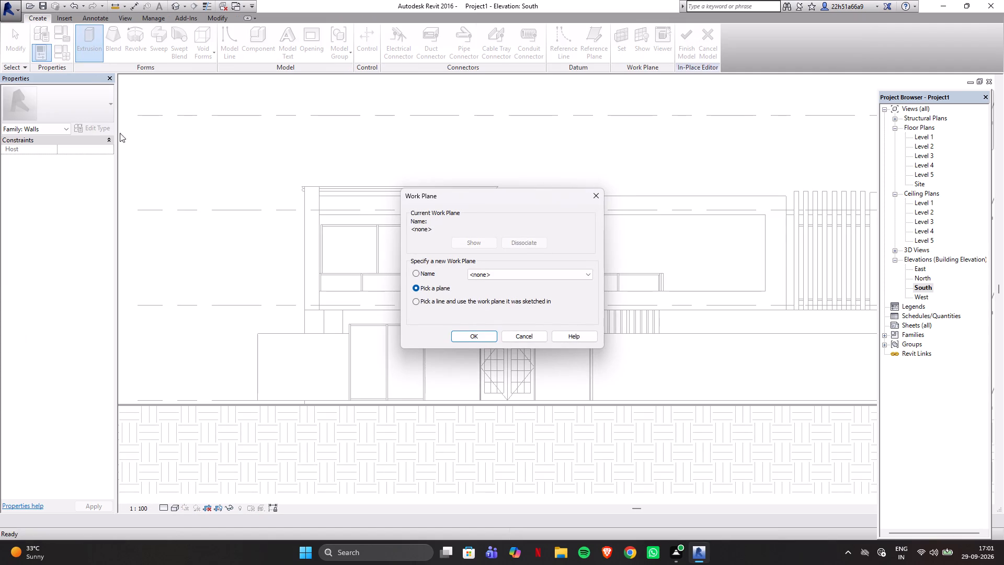
left_click(475, 335)
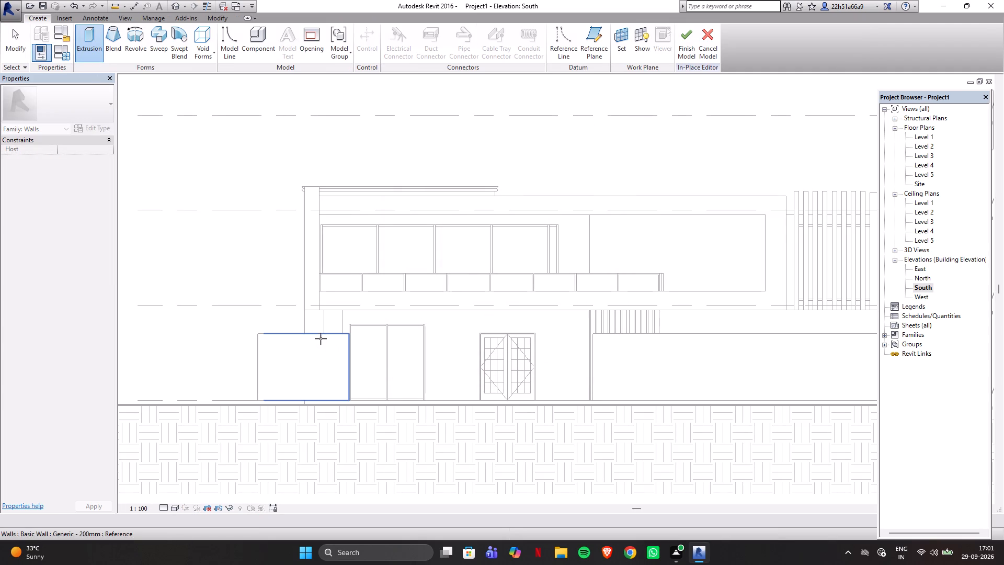
left_click(327, 335)
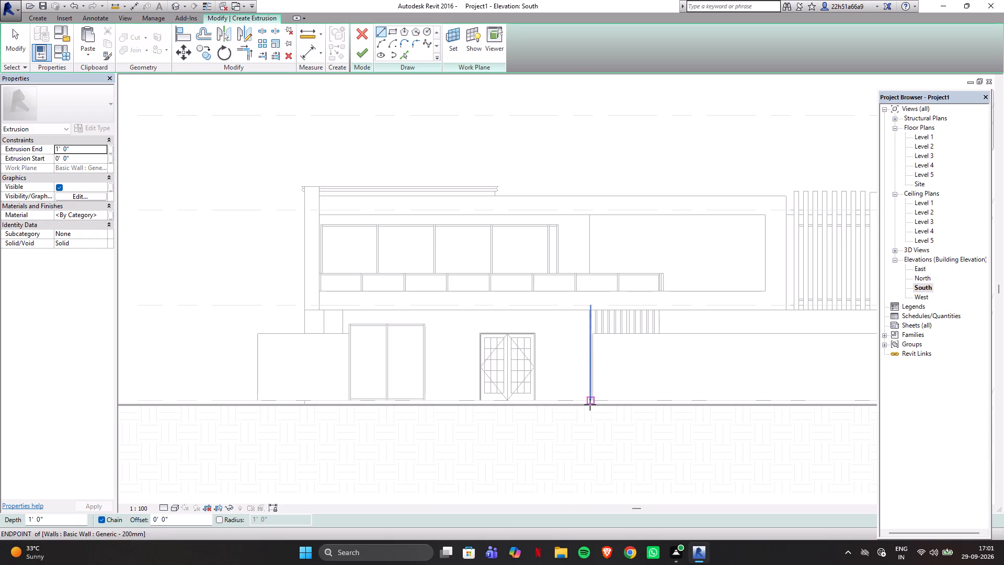
scroll(589, 404, "up", 8)
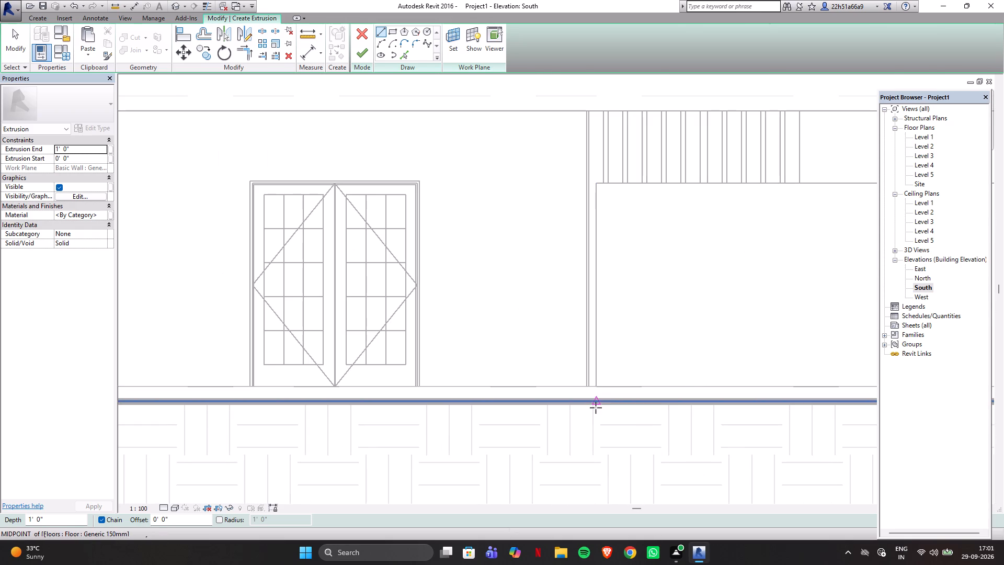
left_click(595, 406)
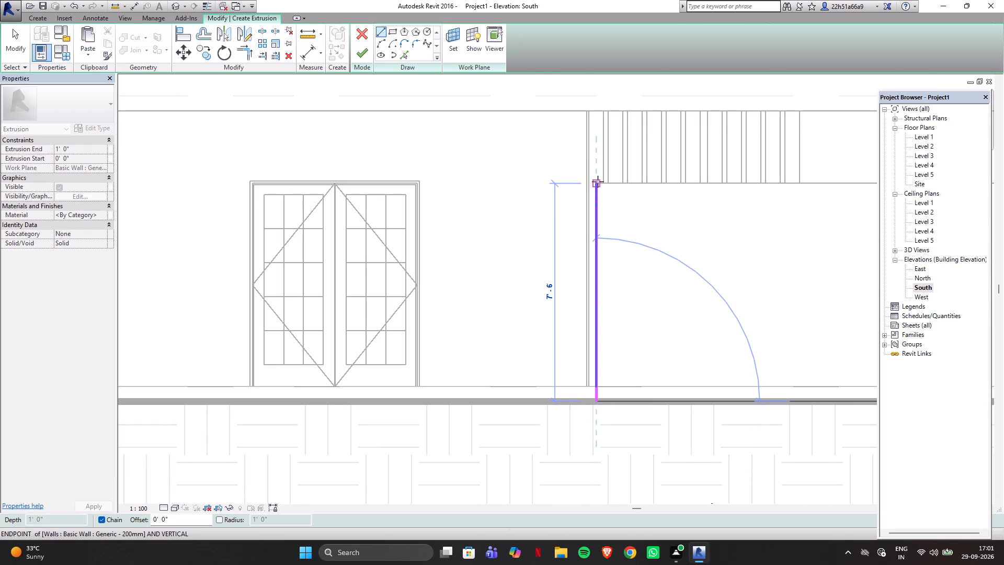
left_click(598, 182)
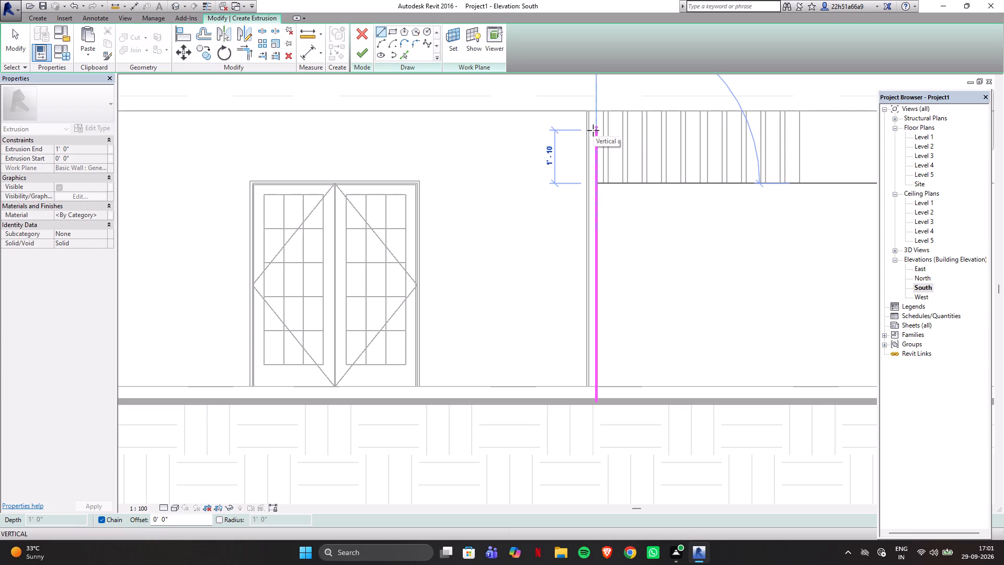
left_click(593, 125)
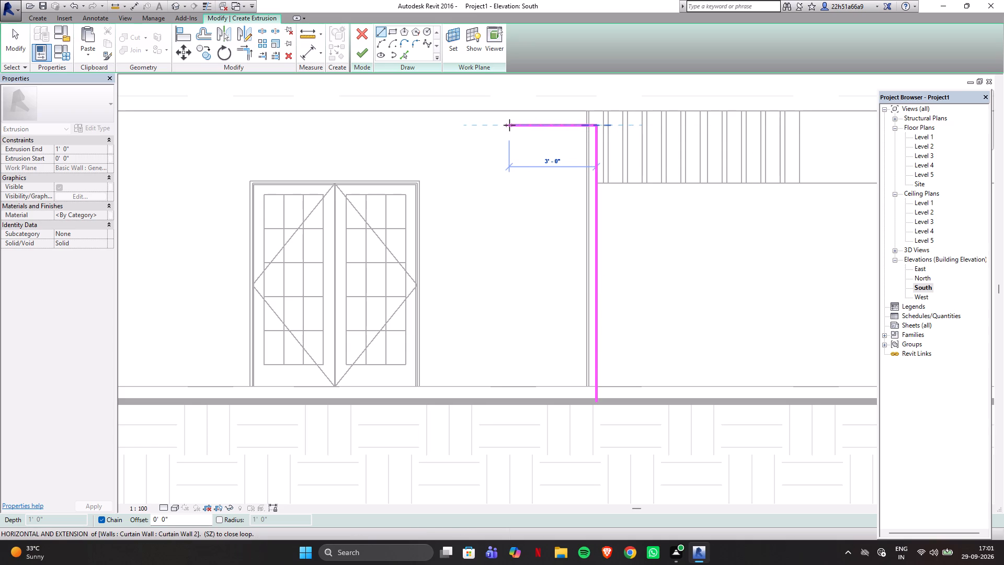
left_click(509, 125)
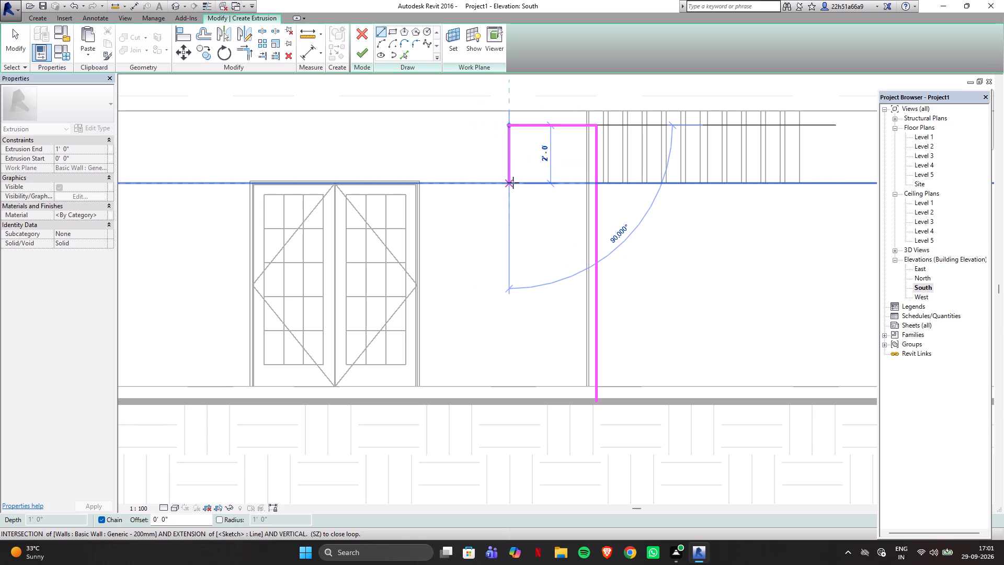
left_click(513, 187)
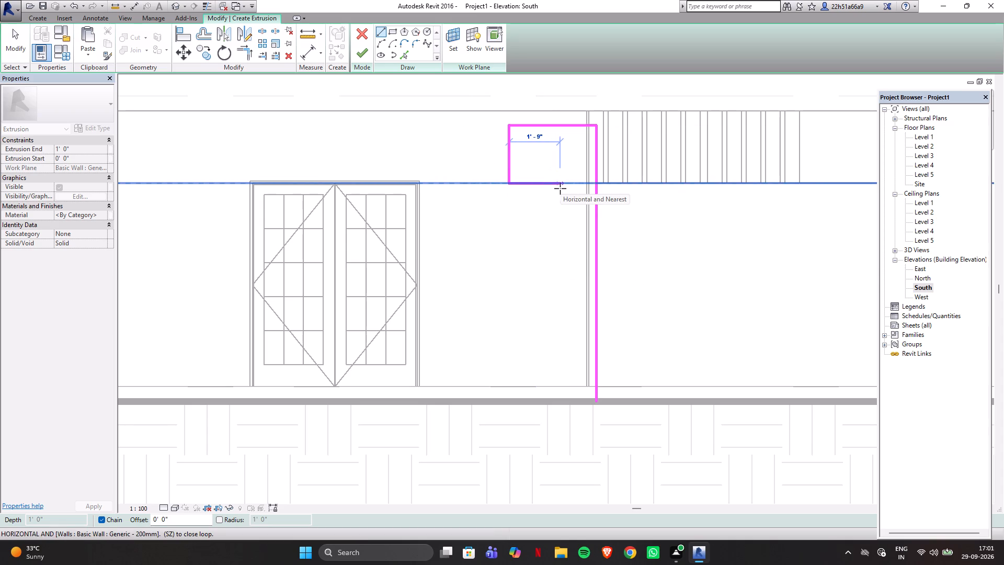
left_click(561, 188)
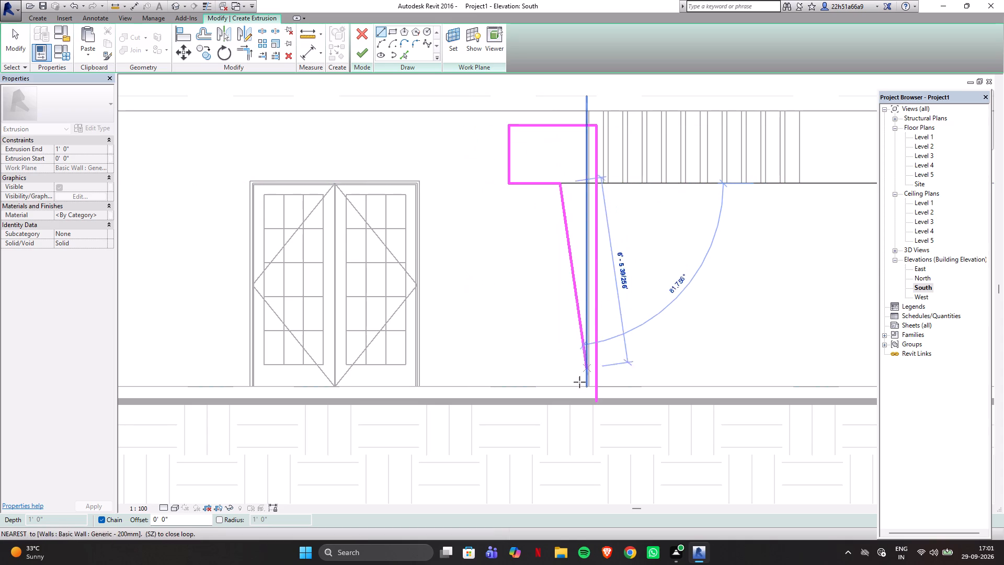
left_click(561, 402)
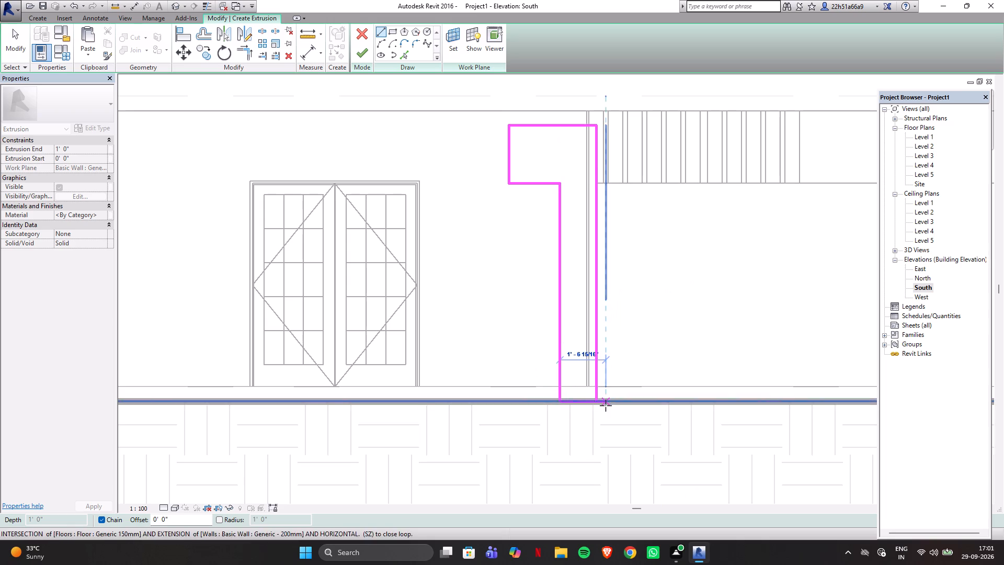
left_click(599, 402)
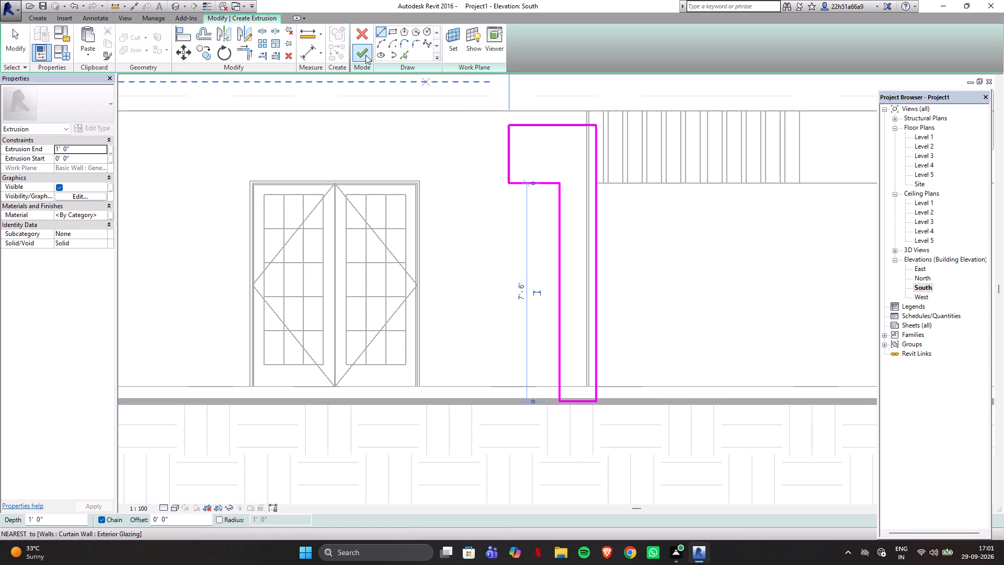
Add a rectangular post profile 1' wide and 8' 6" high at the west wall end and finish the extrusion with 1' depth.
scroll(745, 342, "down", 3)
scroll(695, 335, "down", 3)
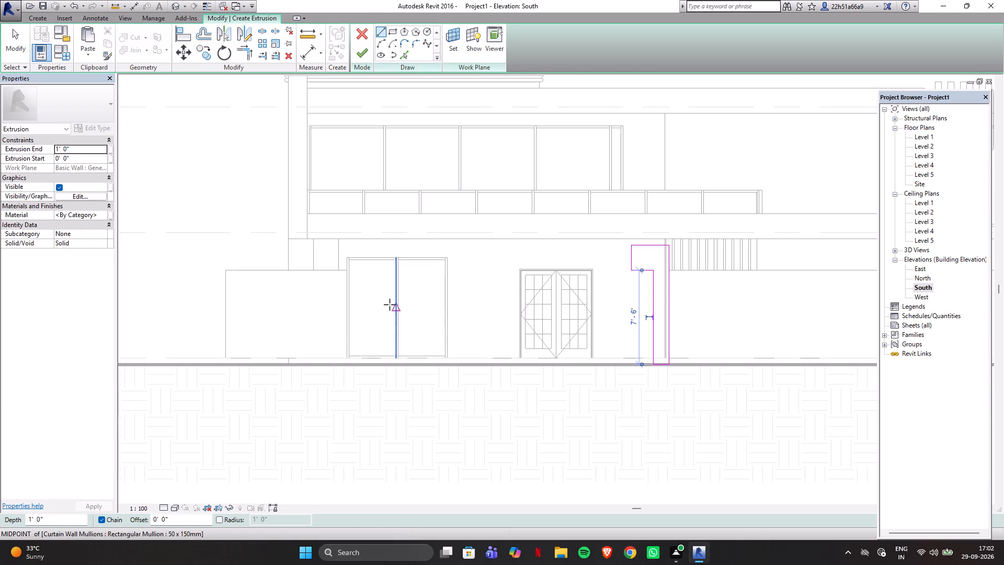
scroll(350, 378, "up", 4)
scroll(323, 353, "down", 3)
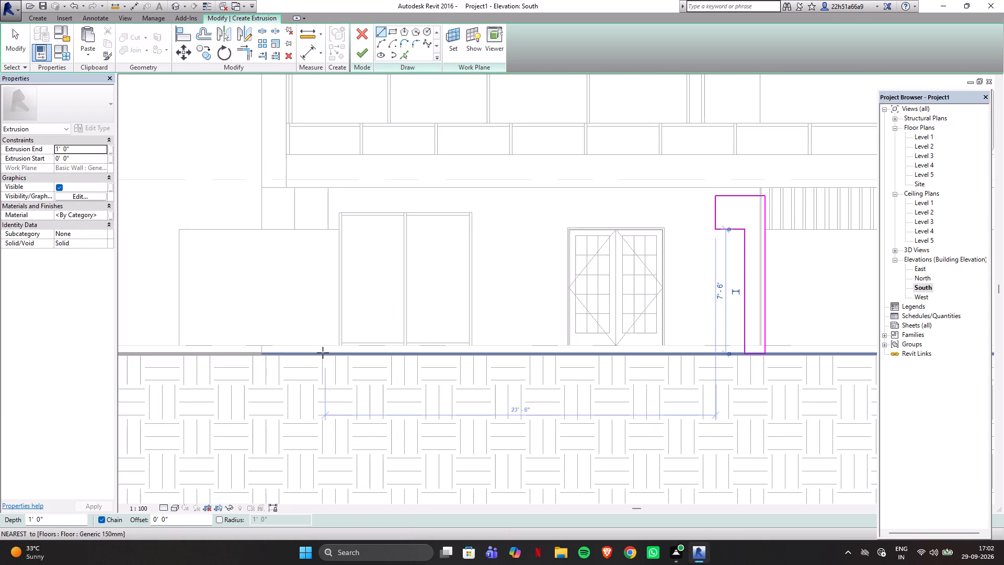
scroll(335, 342, "up", 3)
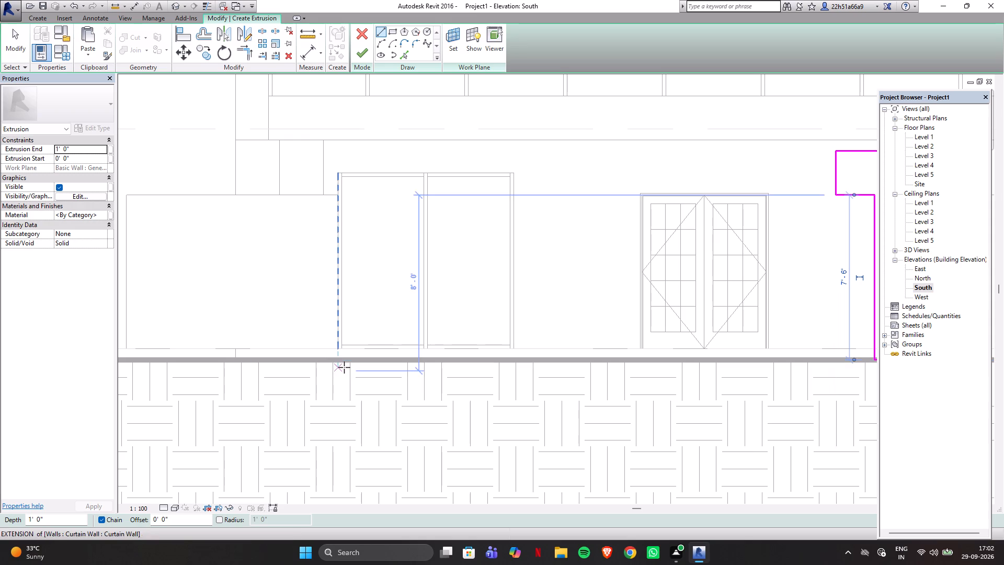
left_click(339, 360)
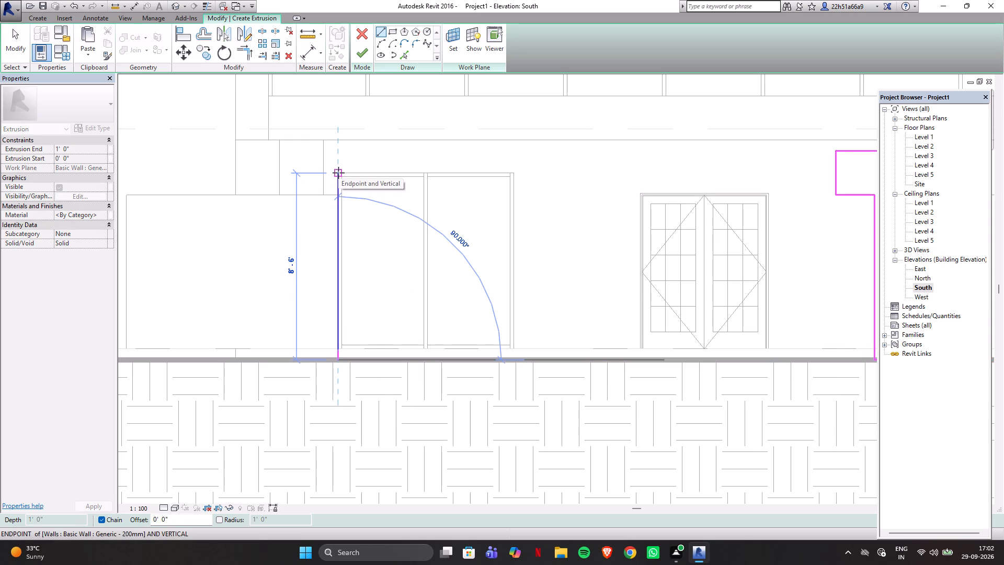
scroll(338, 173, "up", 3)
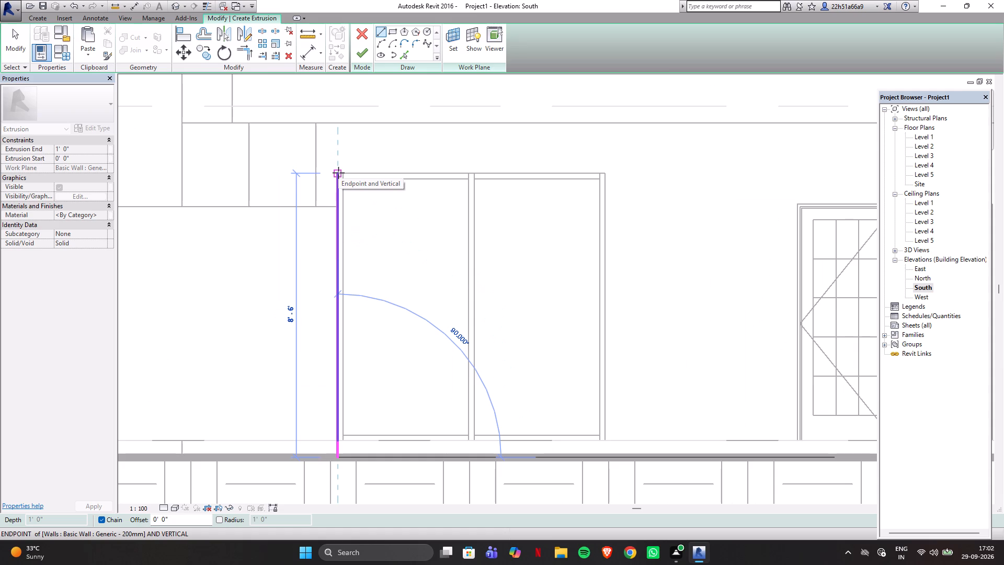
left_click(338, 173)
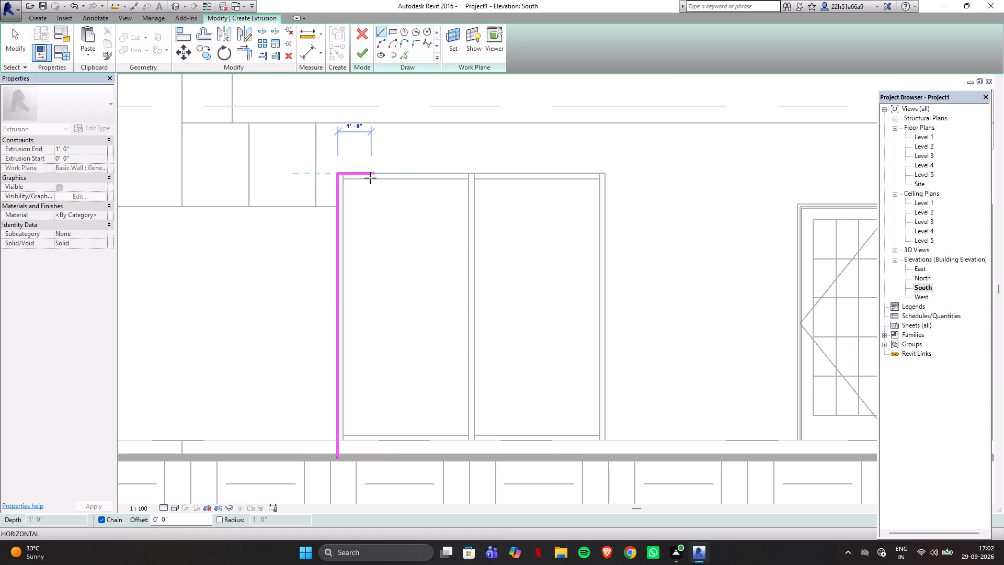
left_click(370, 178)
left_click(377, 458)
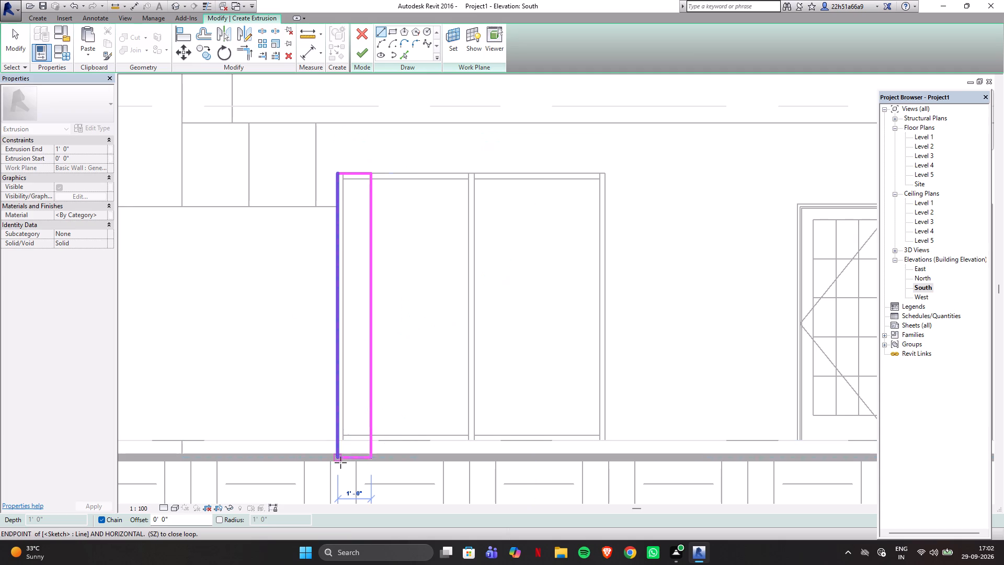
left_click(339, 459)
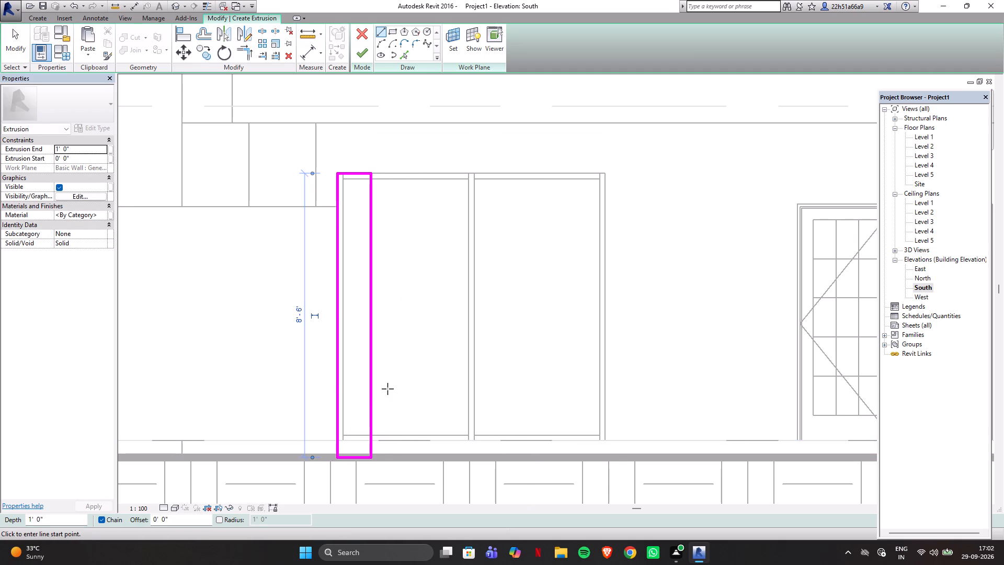
key("Escape")
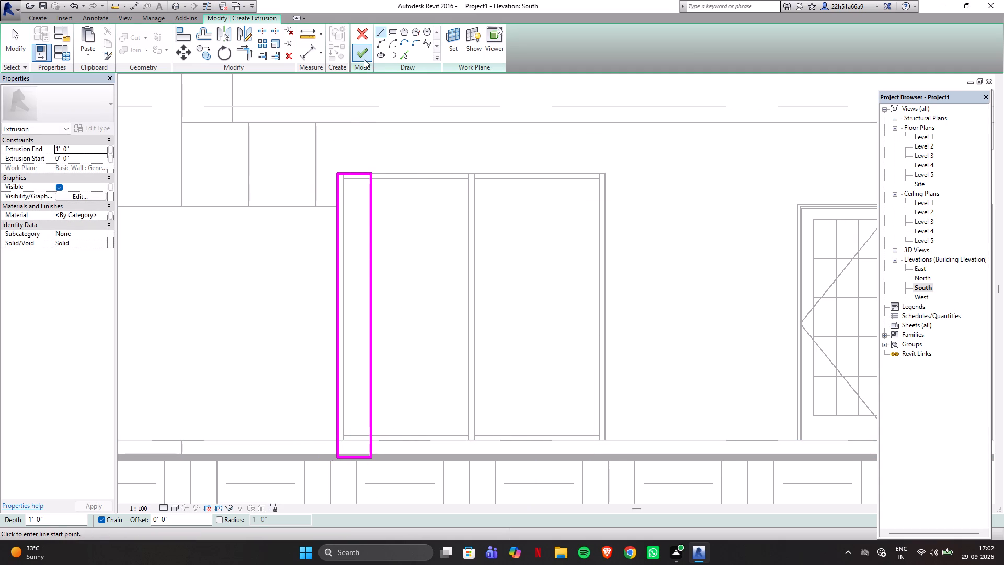
left_click(362, 57)
scroll(532, 383, "down", 3)
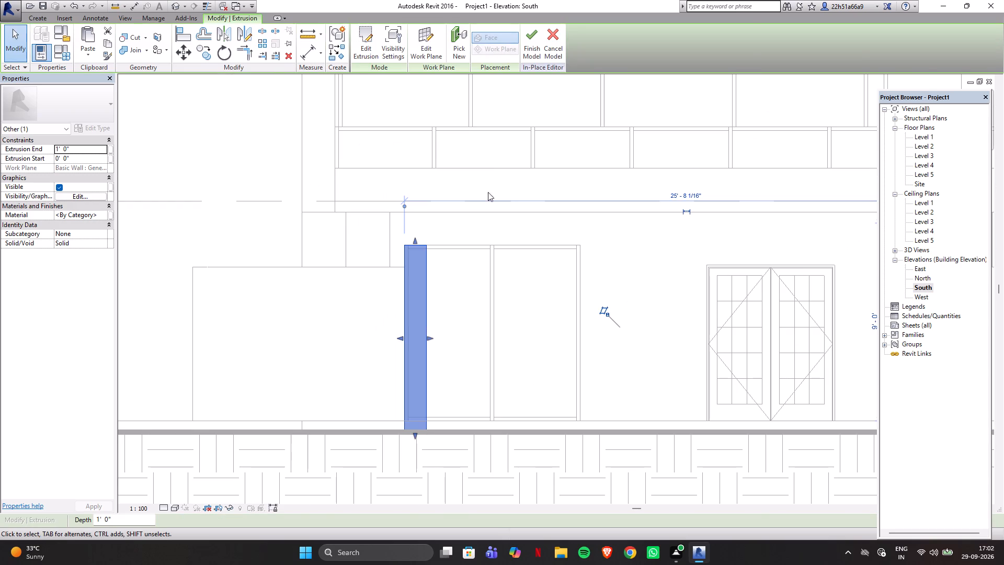
Examine in 3D how the two gateway posts line up with the ends of the front boundary wall.
left_click(175, 6)
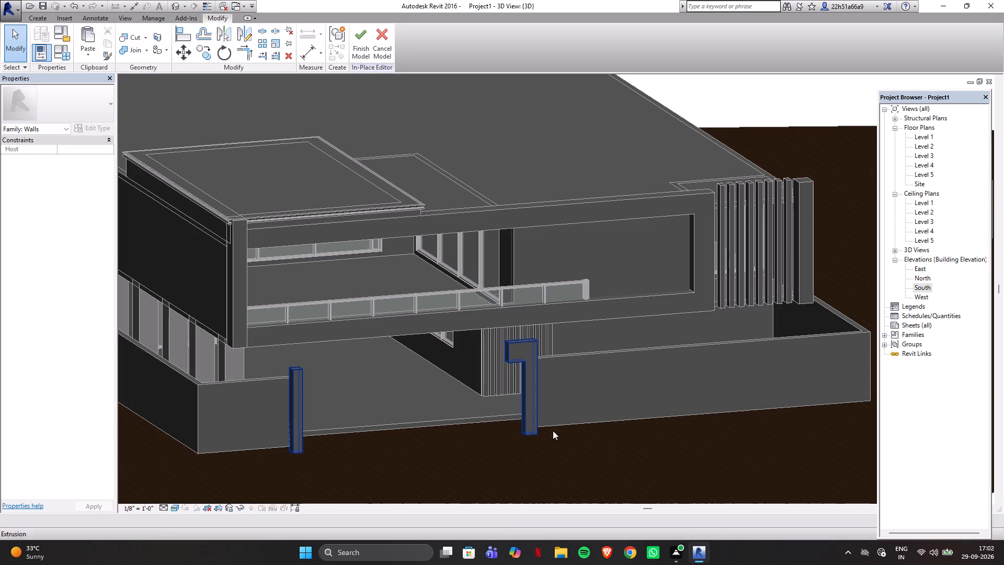
middle_click_drag(610, 457, 676, 483, "shift")
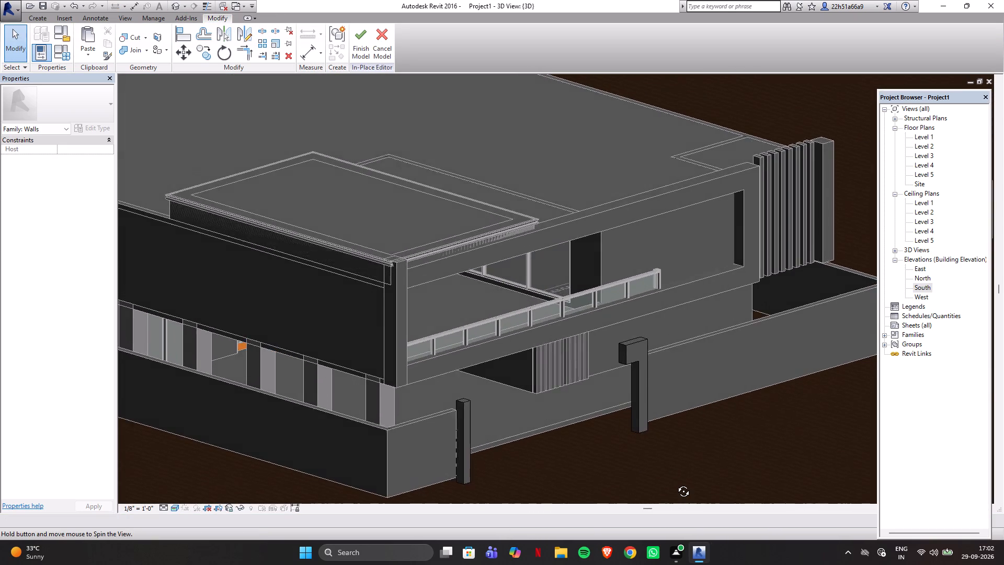
middle_click_drag(676, 483, 740, 522, "shift")
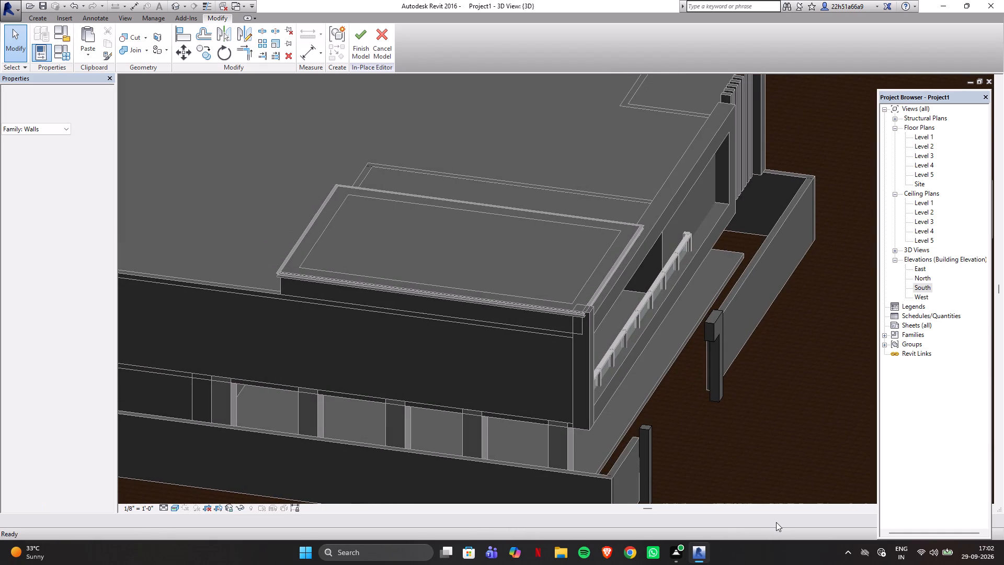
middle_click_drag(751, 415, 796, 399, "shift")
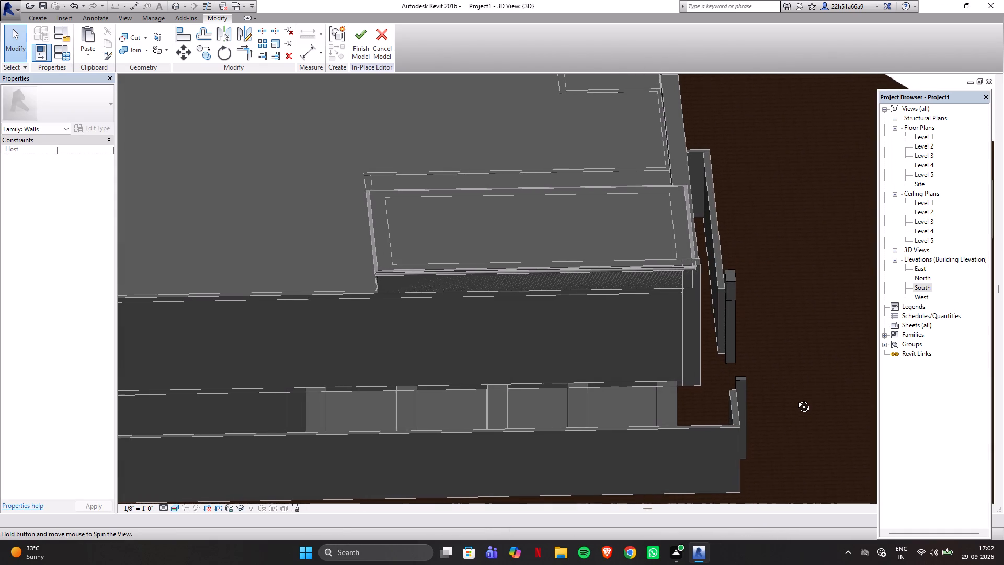
middle_click_drag(796, 399, 614, 339, "shift")
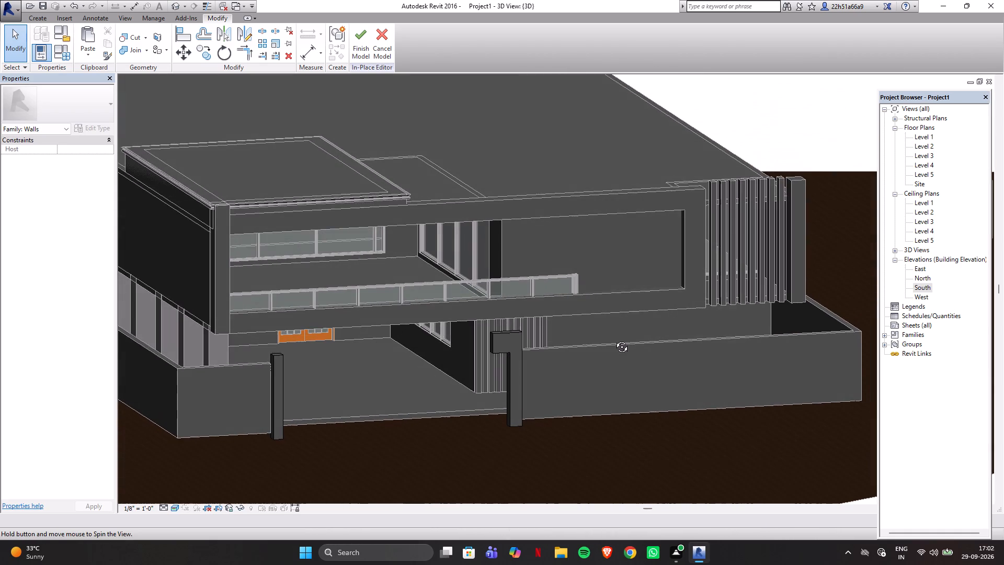
middle_click_drag(614, 339, 711, 381, "shift")
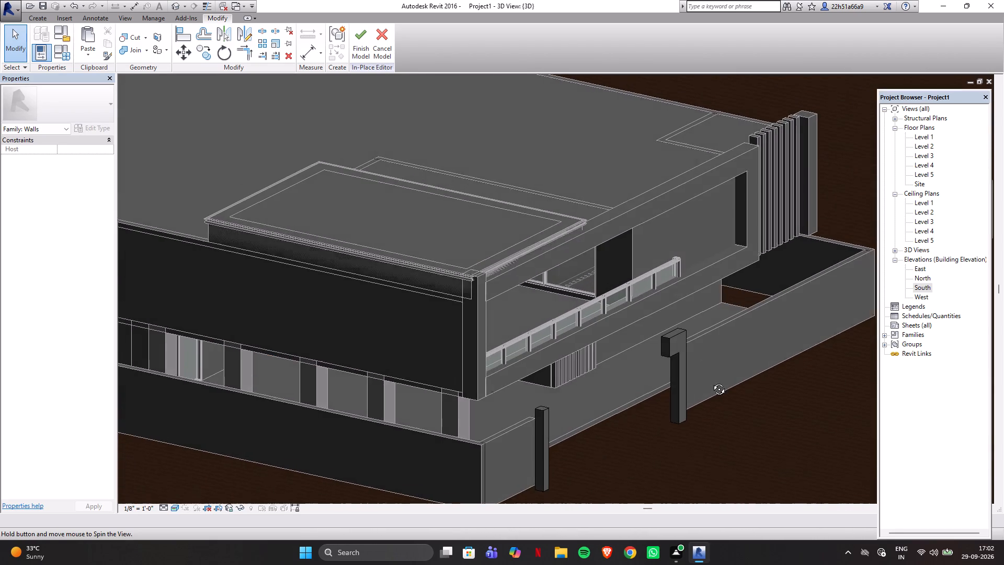
middle_click_drag(711, 381, 825, 417, "shift")
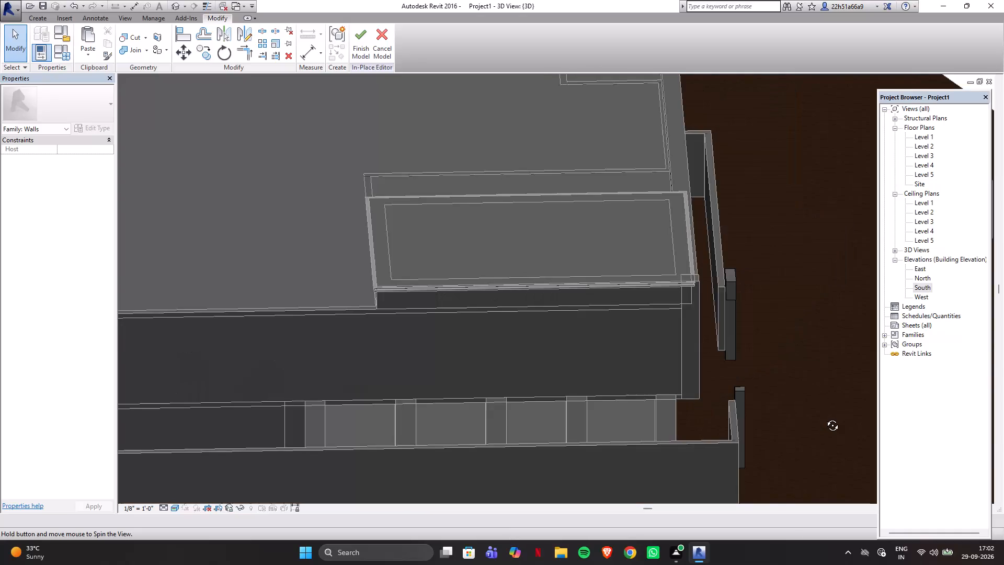
middle_click_drag(825, 417, 796, 465, "shift")
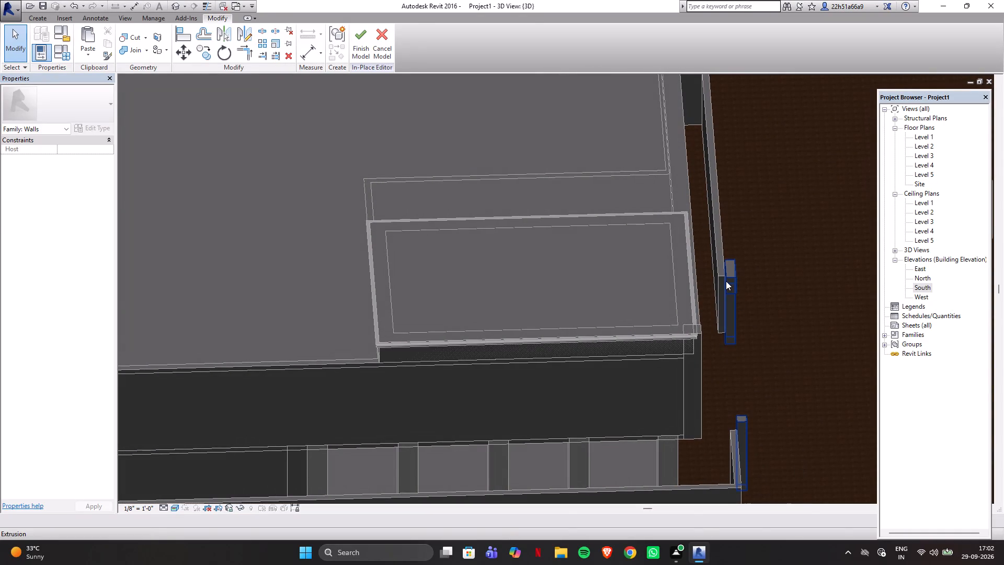
Shift the posts' extrusion faces to start about -8" and end about 4", straddling the front wall, and finish the in-place model.
left_click(726, 280)
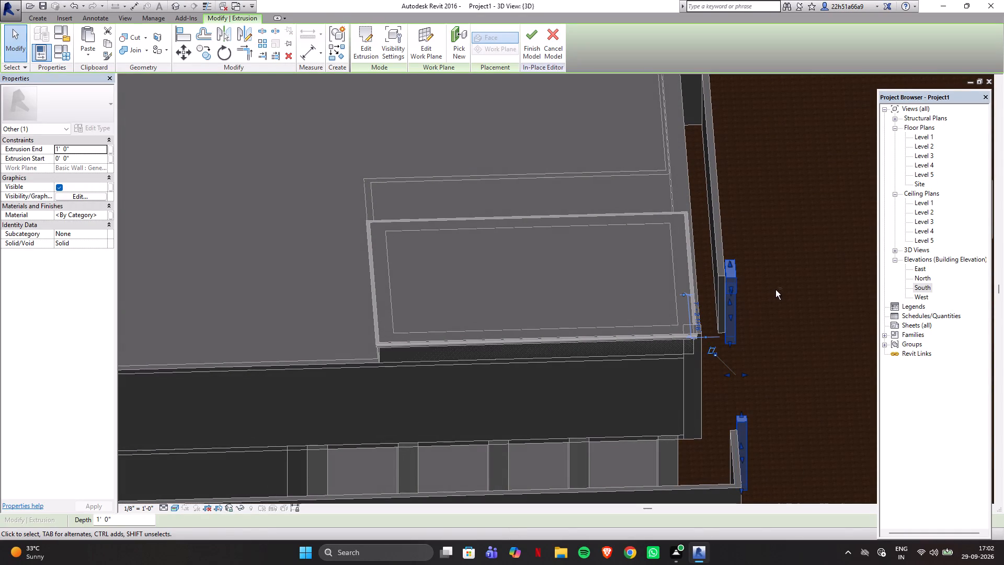
middle_click_drag(775, 290, 772, 427, "shift")
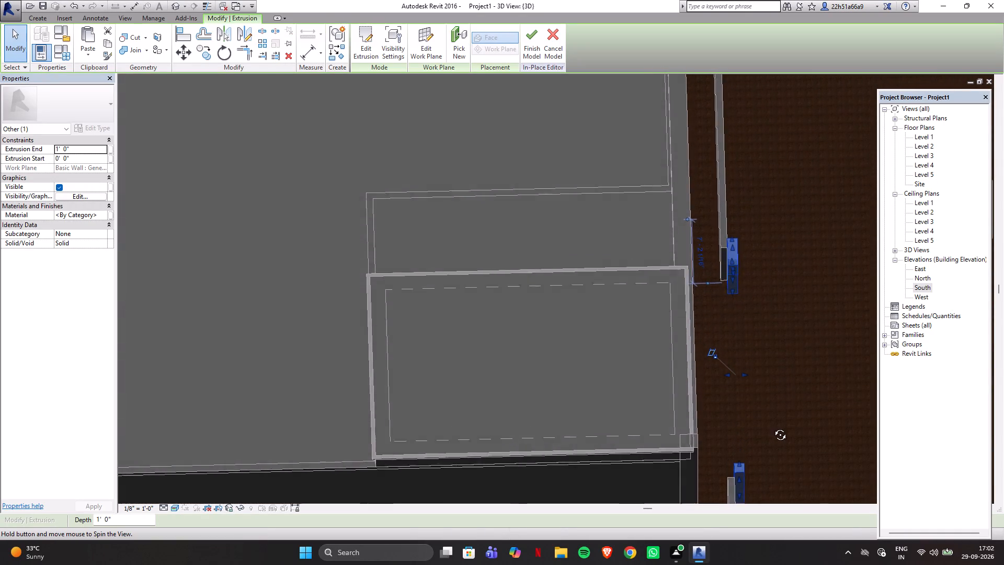
middle_click_drag(772, 427, 773, 487, "shift")
middle_click_drag(792, 260, 791, 292, "shift")
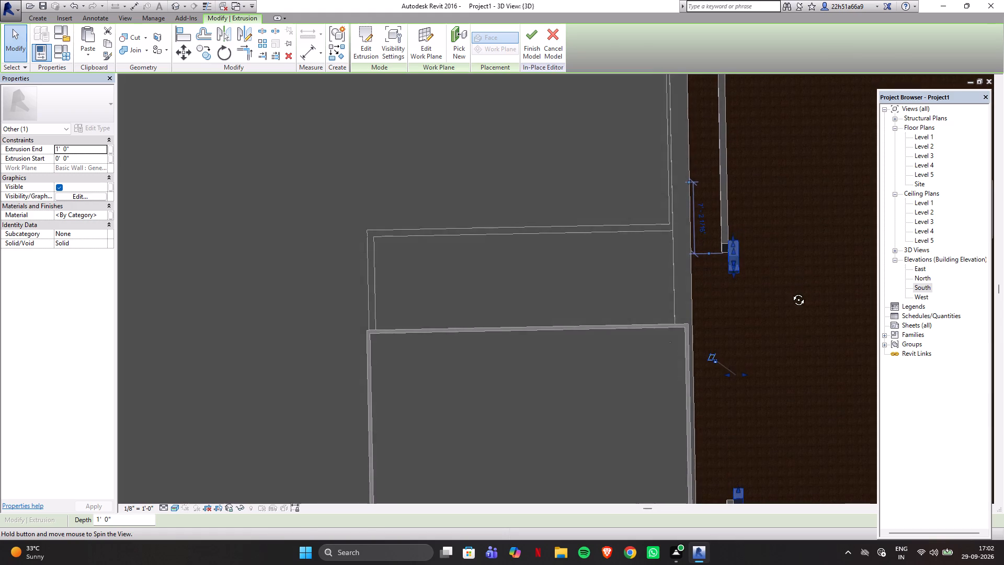
middle_click_drag(791, 292, 784, 330, "shift")
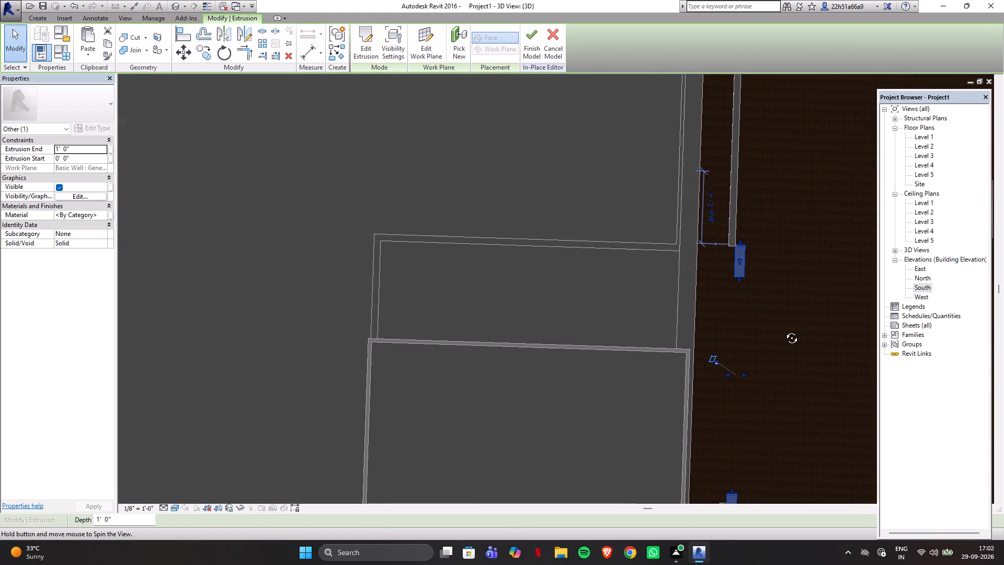
middle_click_drag(784, 330, 784, 315, "shift")
middle_click_drag(785, 285, 785, 308, "shift")
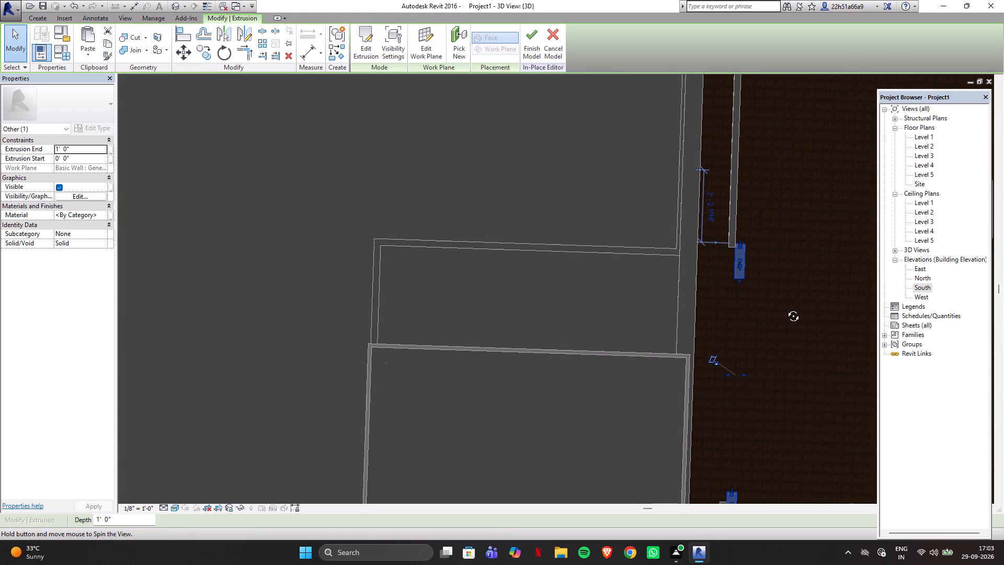
middle_click_drag(785, 308, 785, 298, "shift")
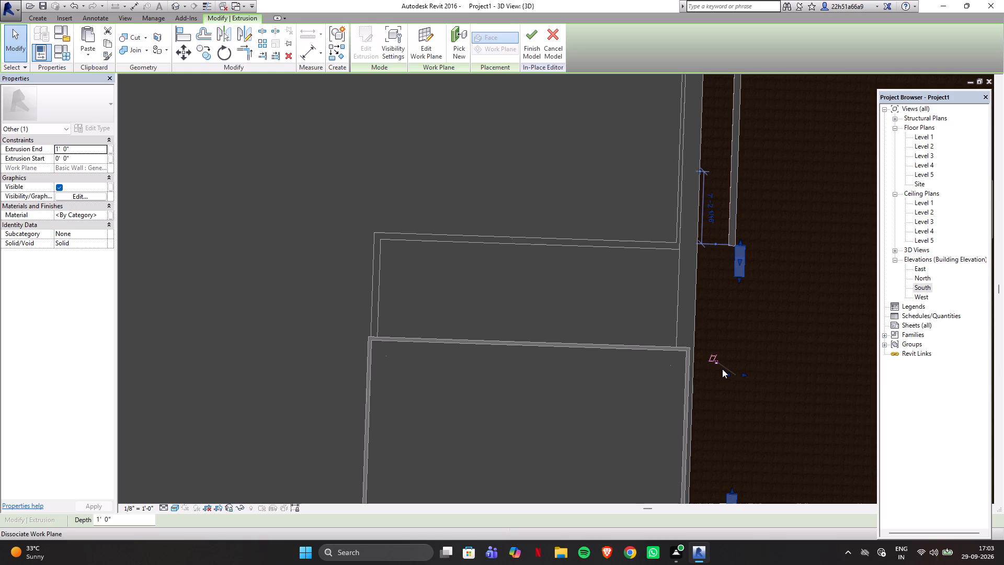
left_click(727, 374)
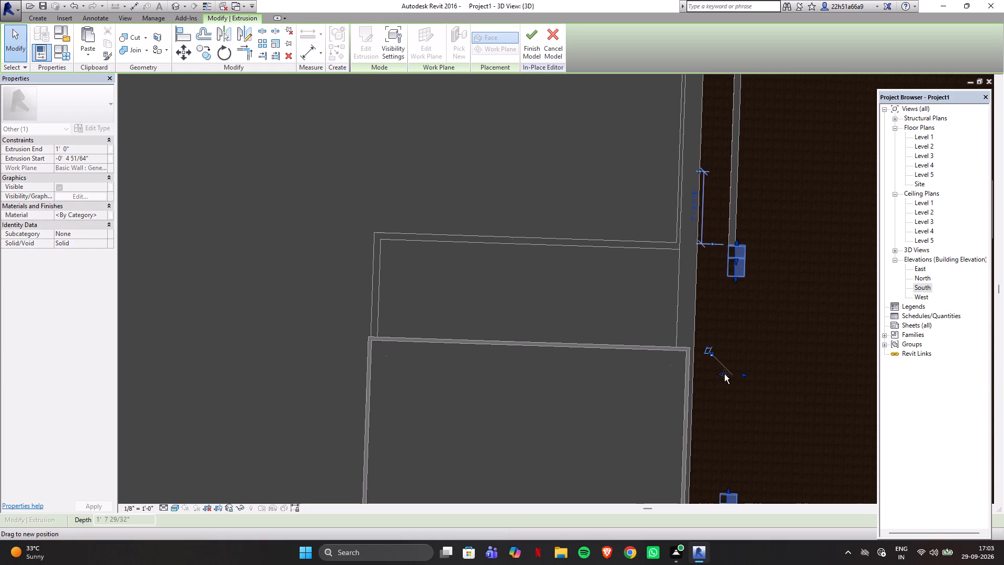
left_click_drag(745, 374, 741, 374)
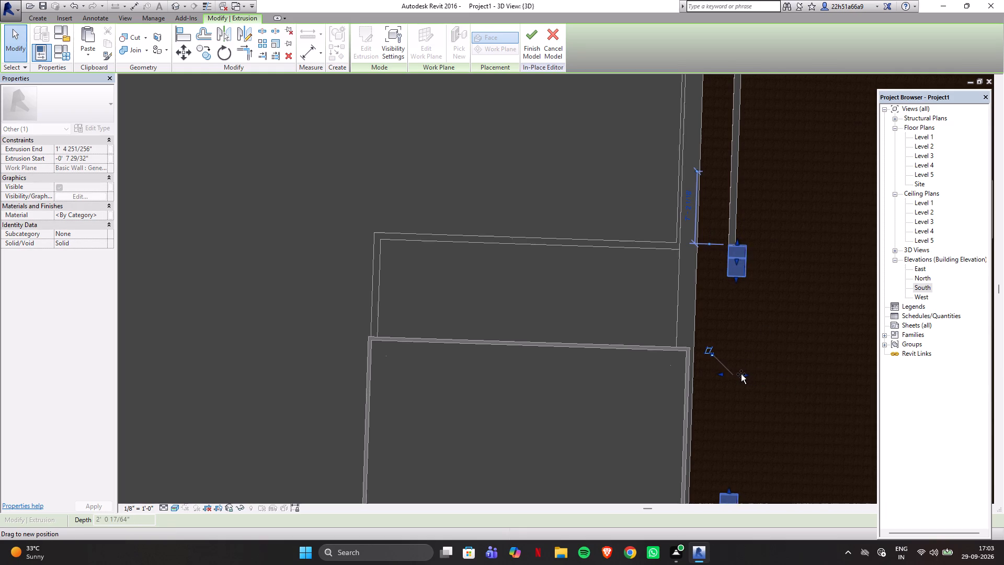
left_click_drag(741, 374, 733, 374)
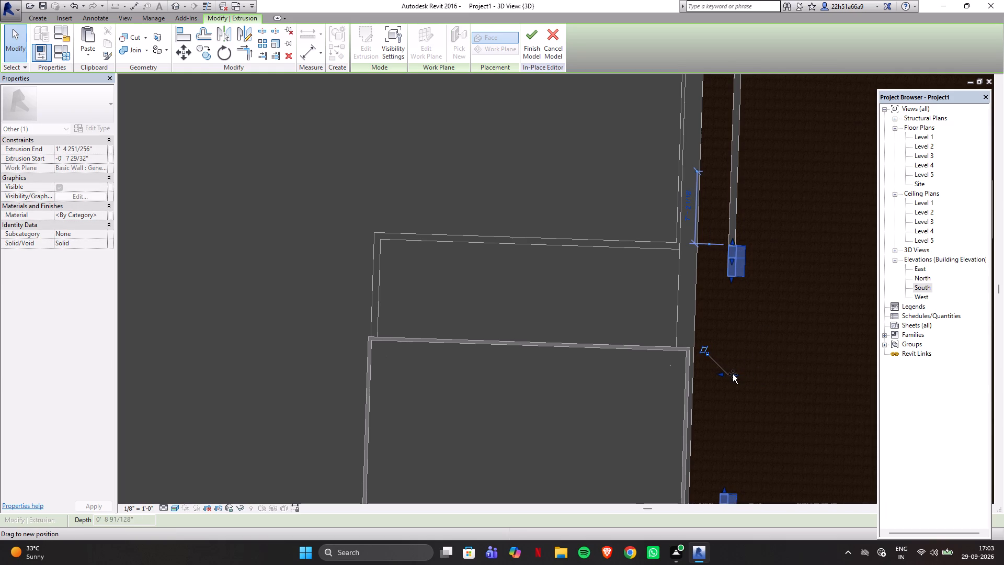
left_click_drag(733, 374, 734, 375)
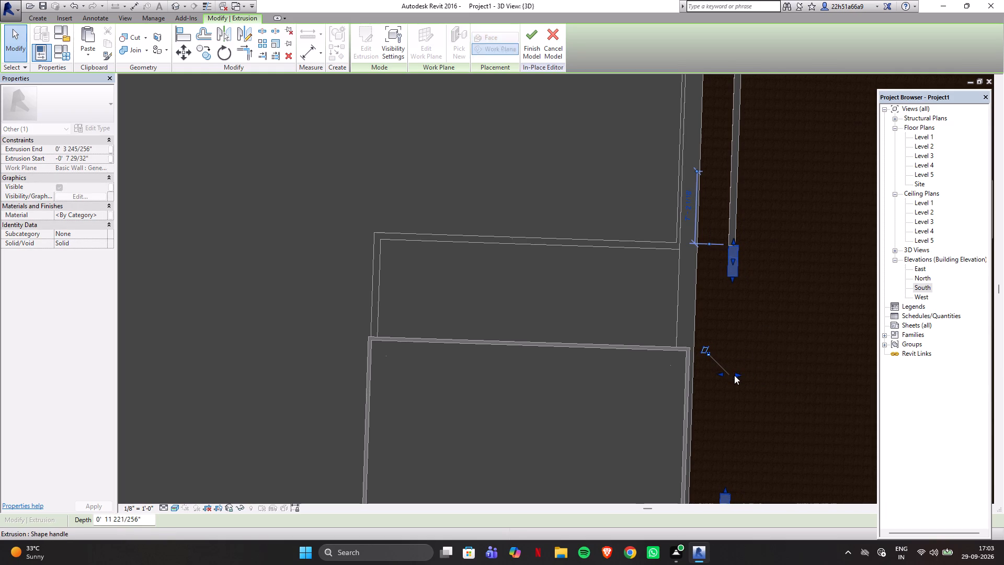
scroll(773, 259, "down", 2)
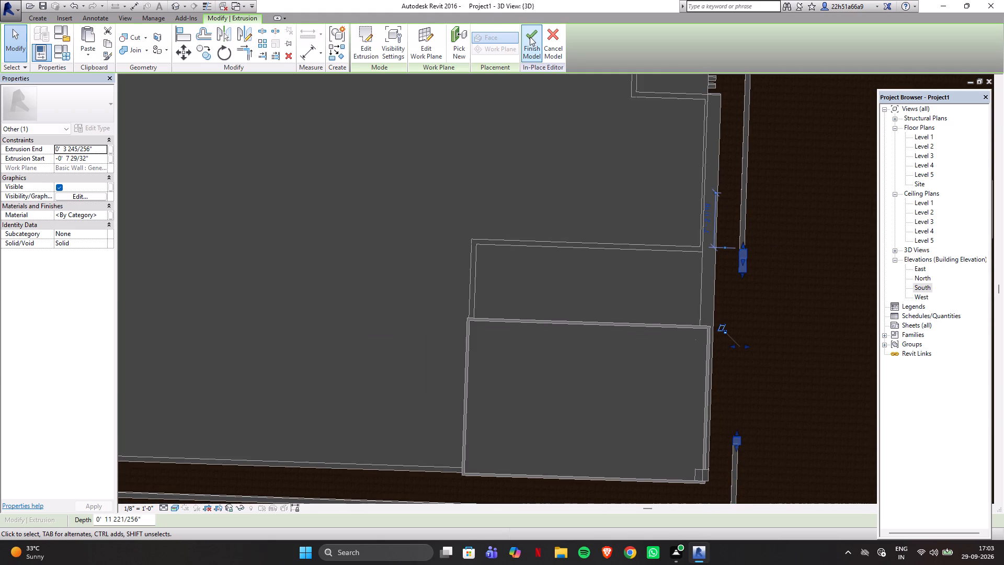
left_click(530, 37)
Review the finished gateway posts against the boundary wall and house from the front and west sides in 3D.
middle_click_drag(806, 334, 747, 300, "shift")
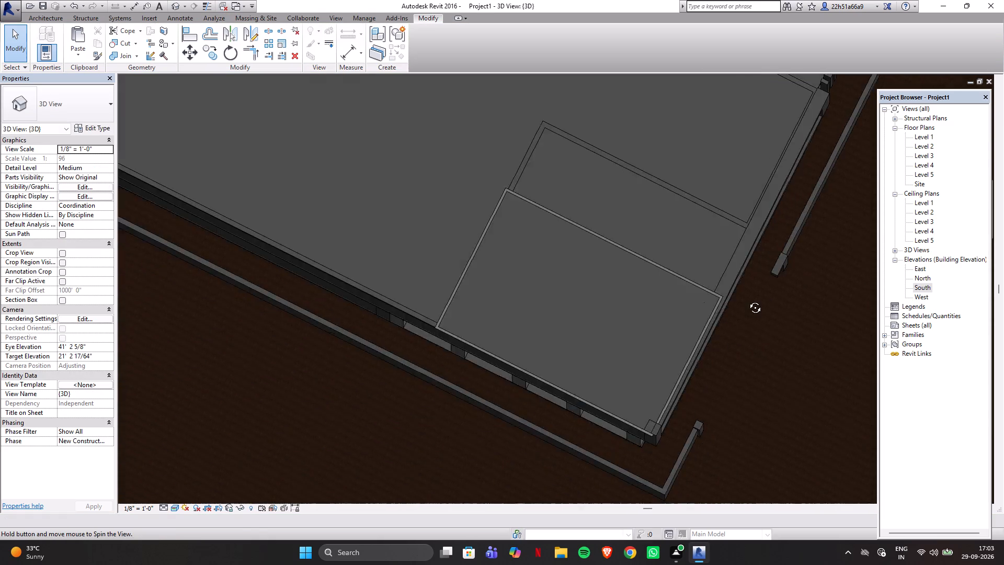
middle_click_drag(747, 300, 612, 112, "shift")
middle_click_drag(688, 369, 681, 338, "shift")
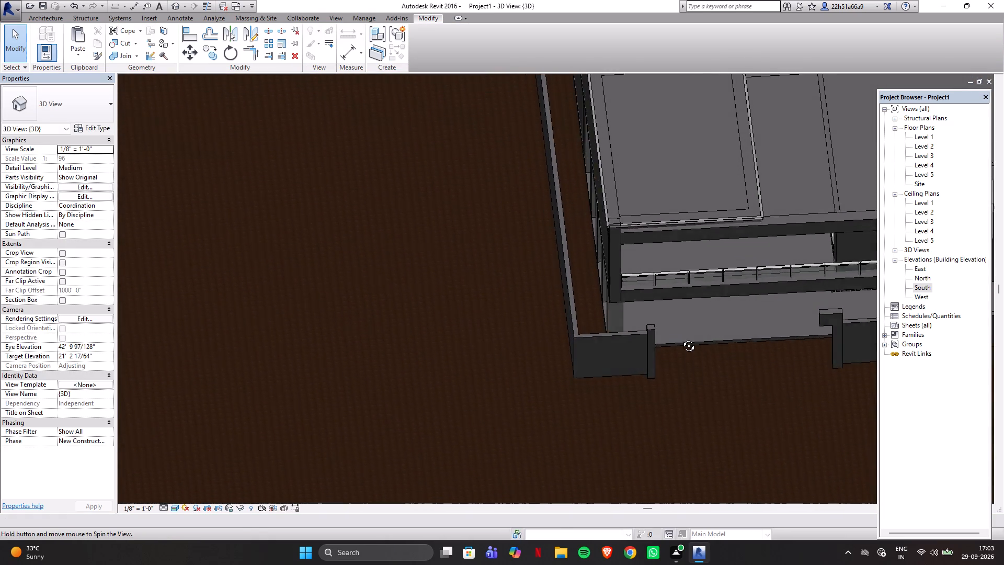
middle_click_drag(681, 338, 707, 193, "shift")
middle_click_drag(699, 334, 645, 302, "shift")
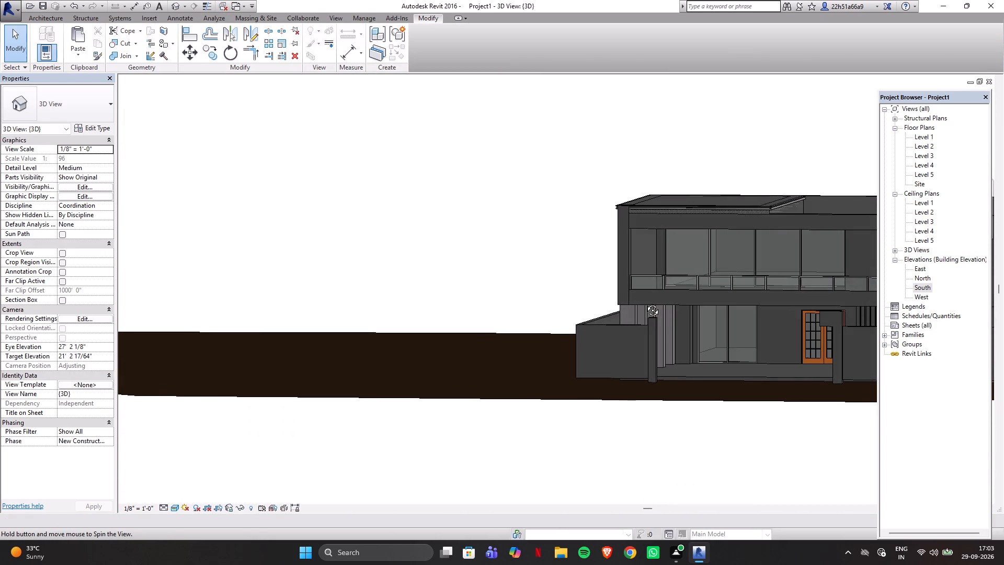
middle_click_drag(645, 302, 705, 323, "shift")
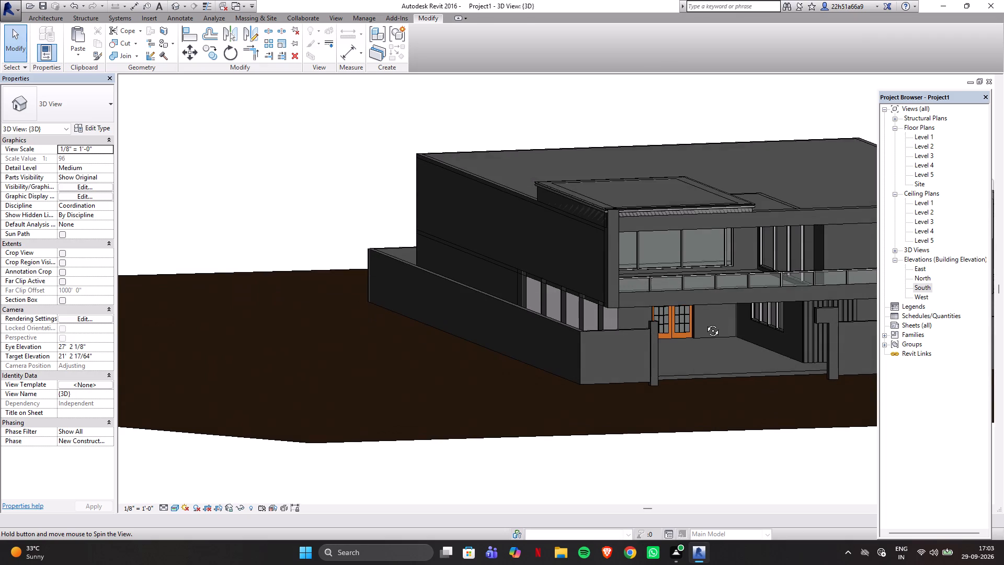
middle_click_drag(705, 323, 808, 305, "shift")
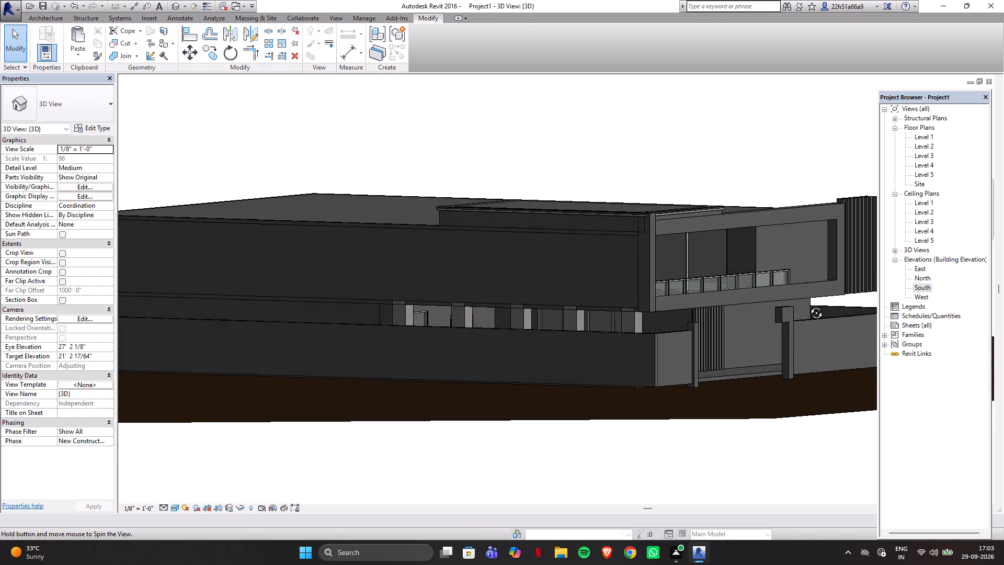
middle_click_drag(808, 305, 841, 295, "shift")
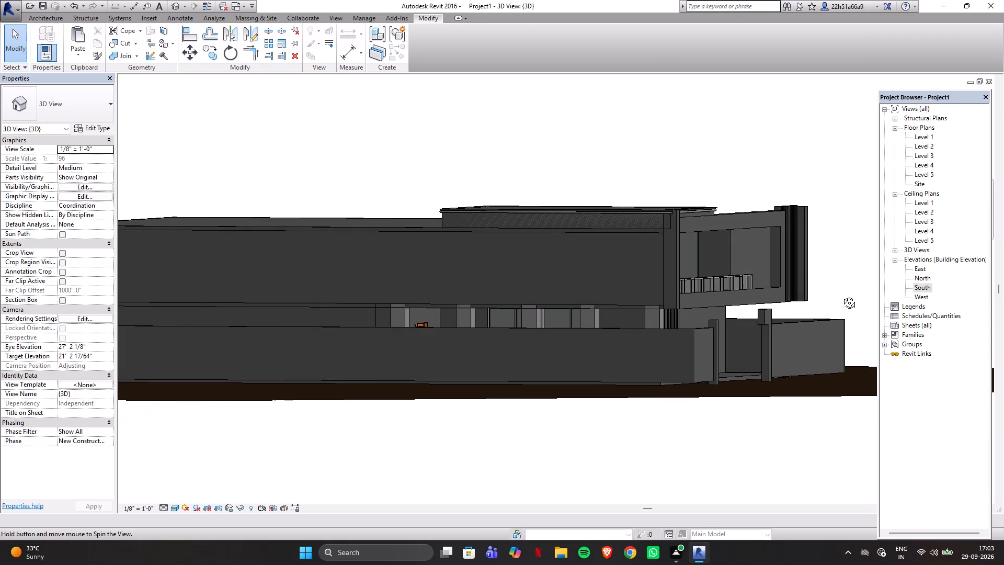
Edit the Level 1 floor's boundary and move its south edge out to the outer face of the front boundary wall.
middle_click_drag(841, 295, 847, 334, "shift")
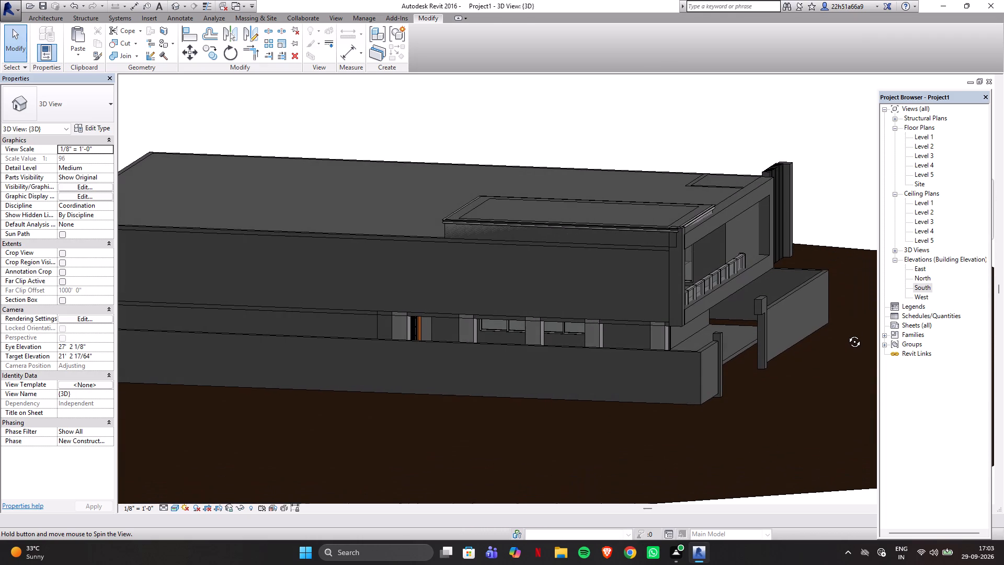
middle_click_drag(847, 334, 842, 348, "shift")
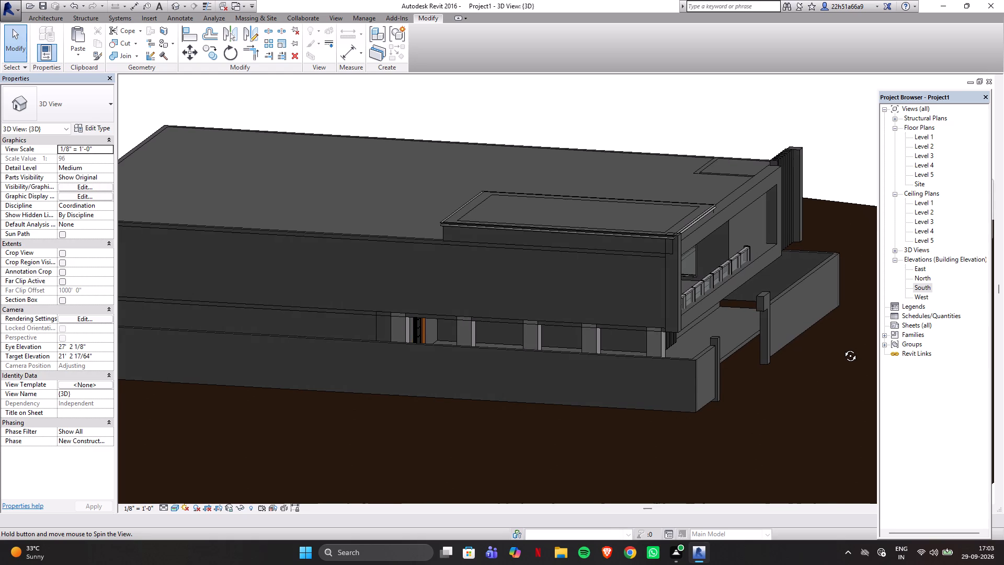
middle_click_drag(842, 348, 846, 357, "shift")
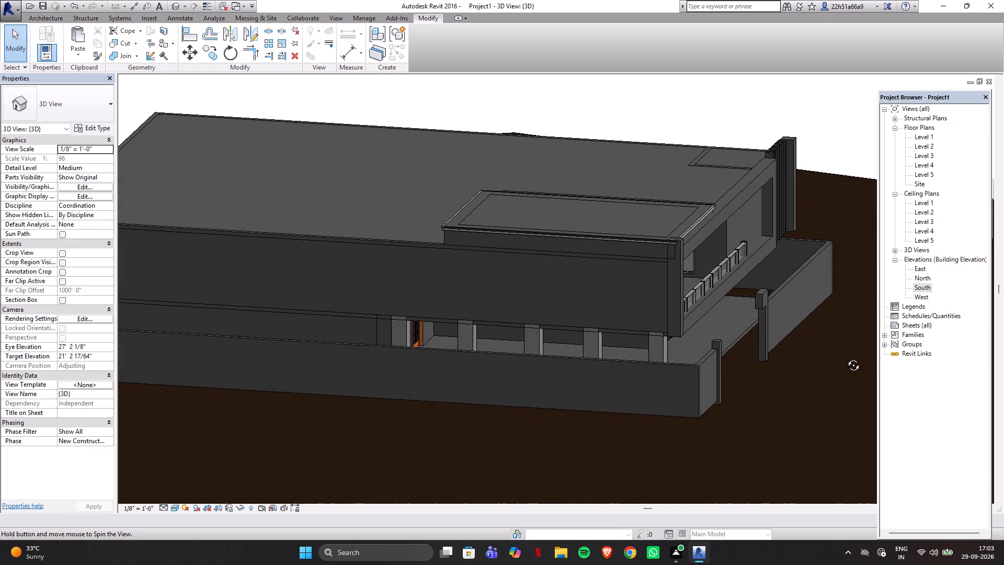
middle_click_drag(846, 357, 846, 364, "shift")
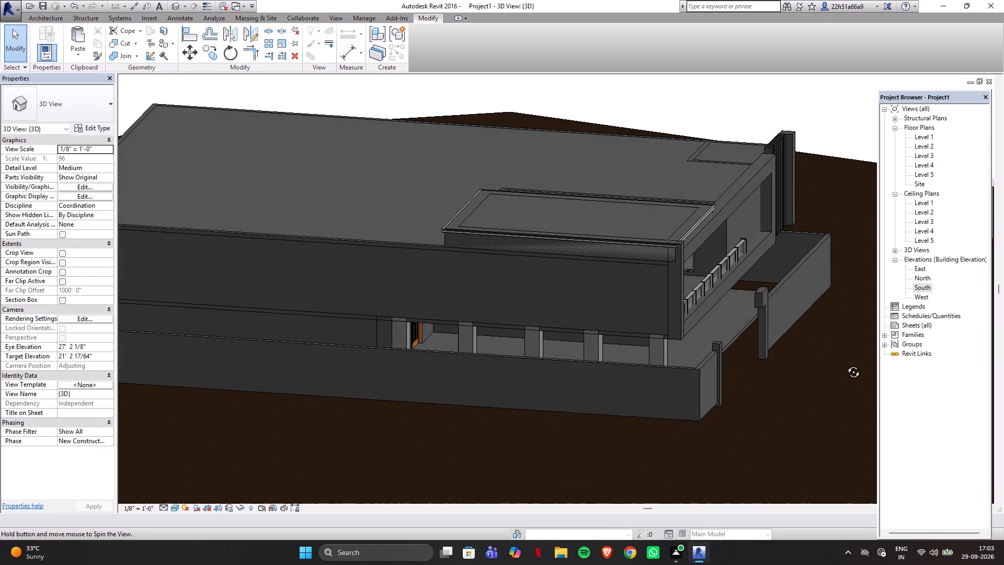
middle_click_drag(846, 364, 846, 370, "shift")
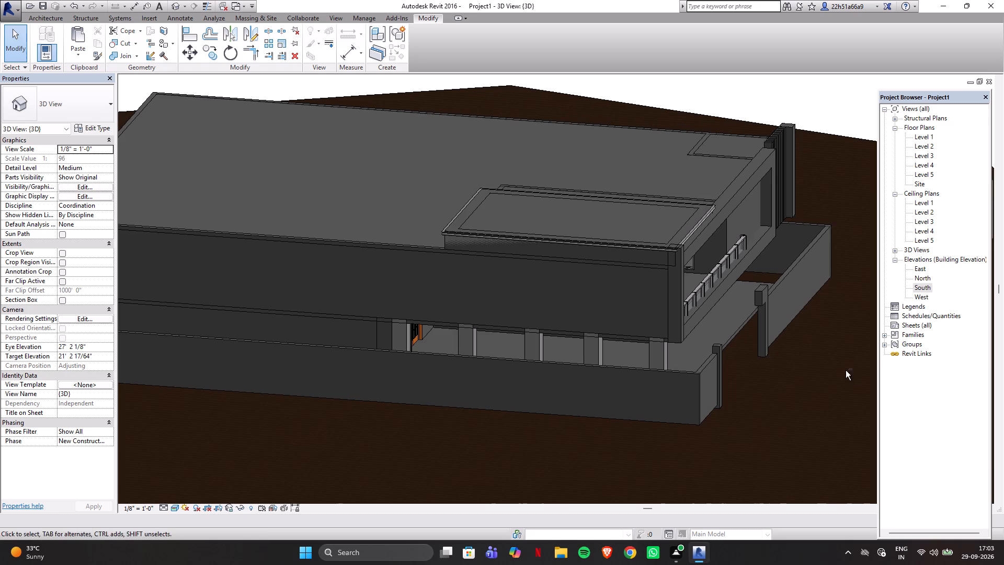
middle_click(846, 370, "shift")
double_click(920, 135)
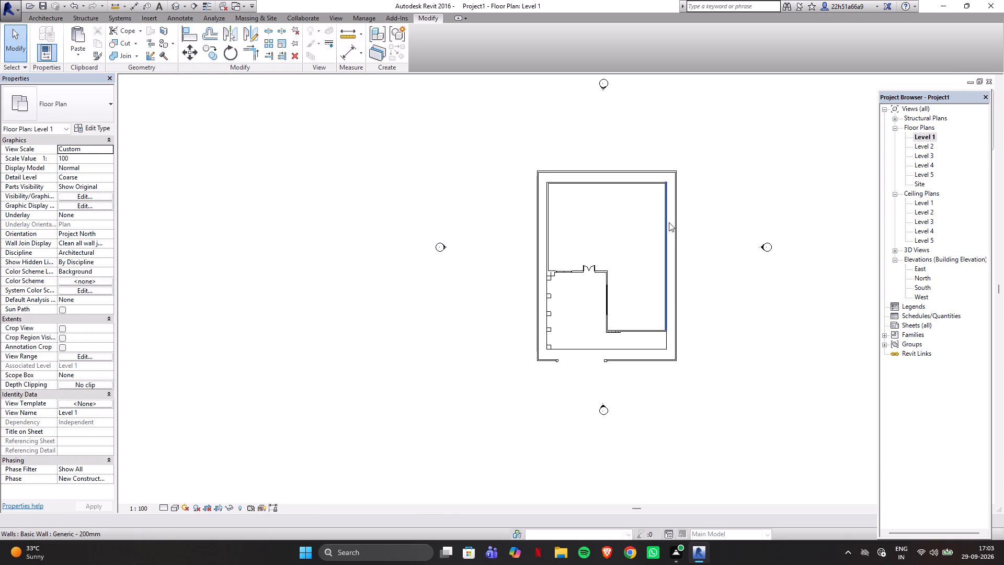
left_click(644, 350)
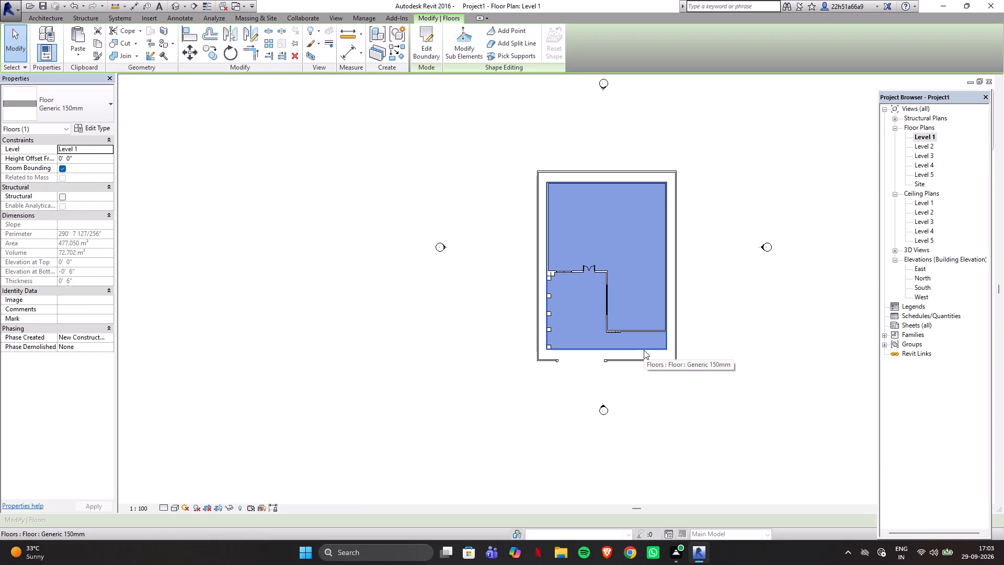
double_click(644, 350)
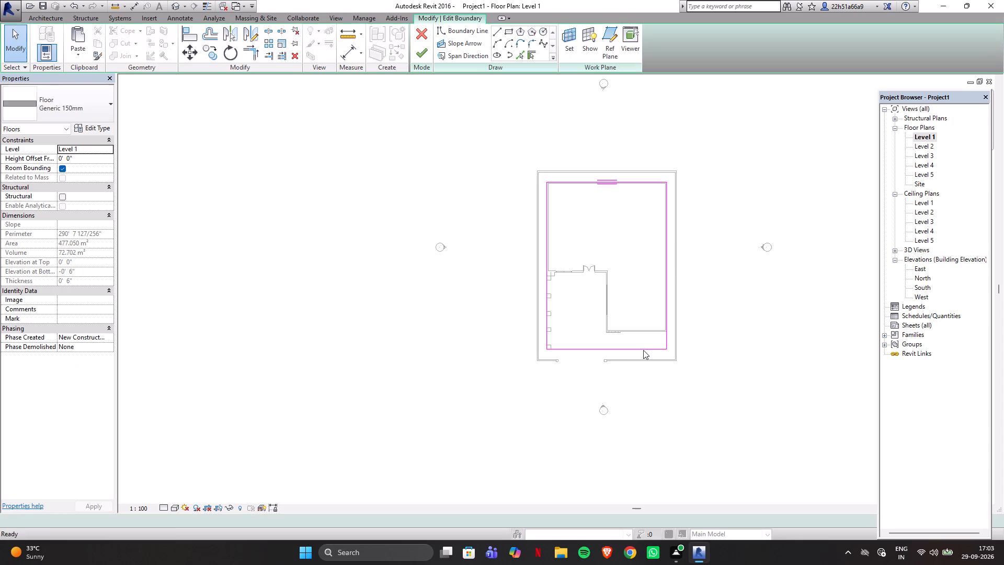
left_click(632, 348)
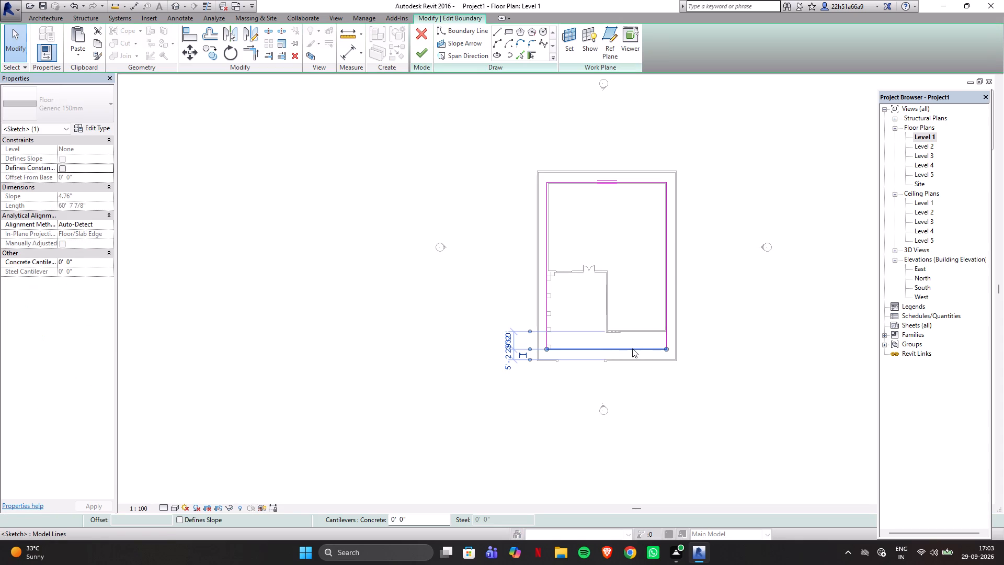
key("Down")
key("Down")
key("Down")
key("Down")
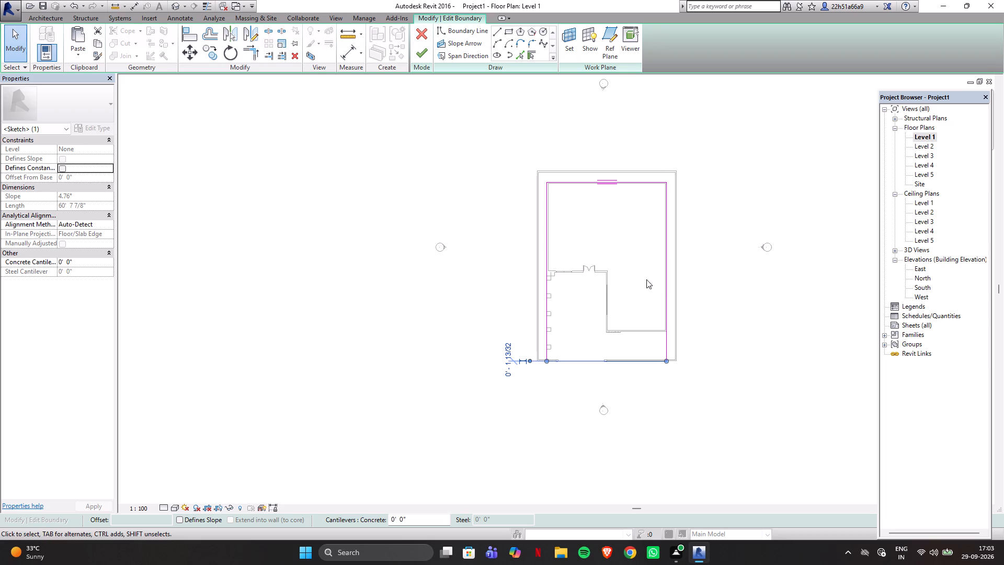
Move the east edge of the floor sketch out to the outer face of the east boundary wall.
scroll(626, 277, "up", 2)
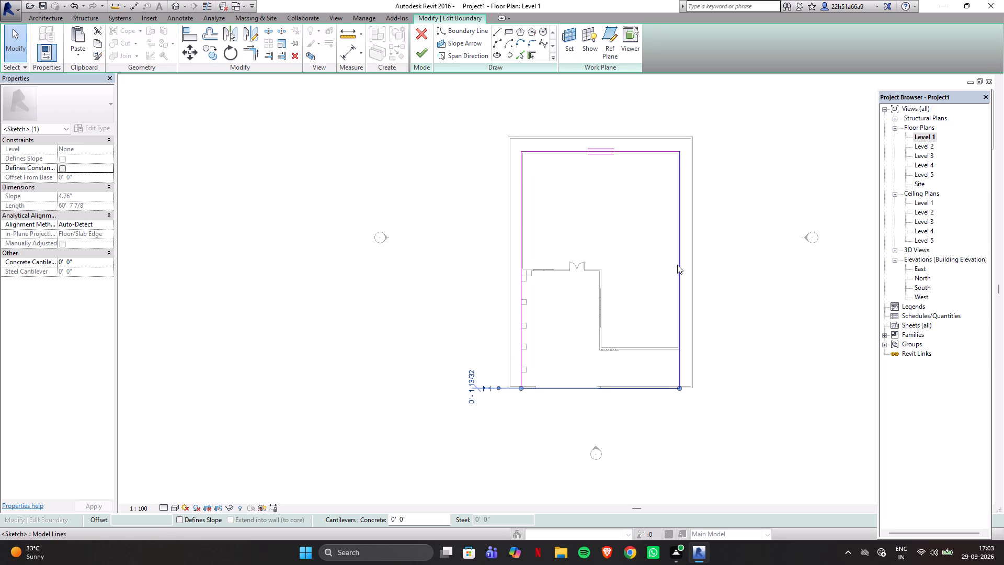
left_click(677, 265)
left_click(677, 265)
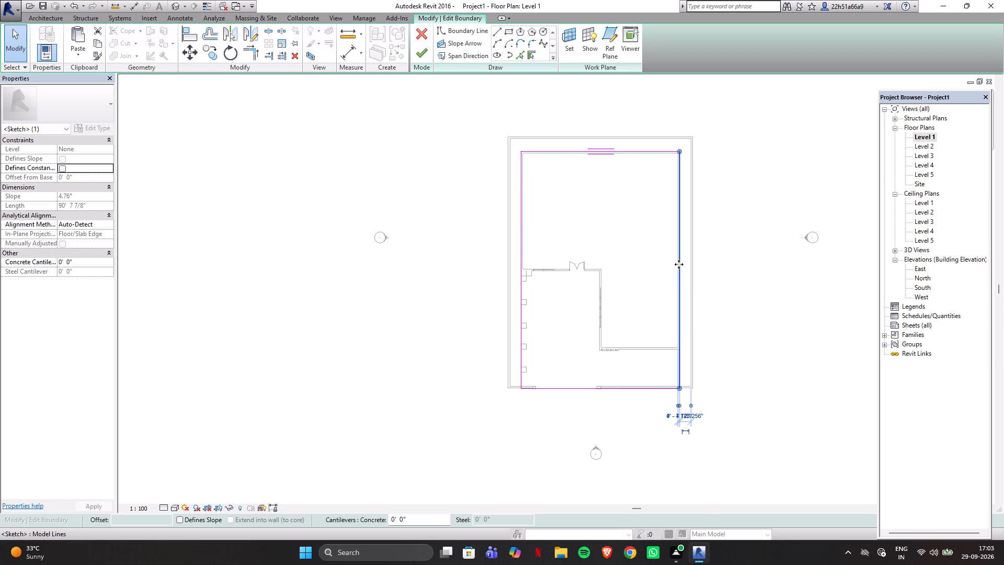
key("Right")
key("Right")
key("Right")
key("Right")
key("Right")
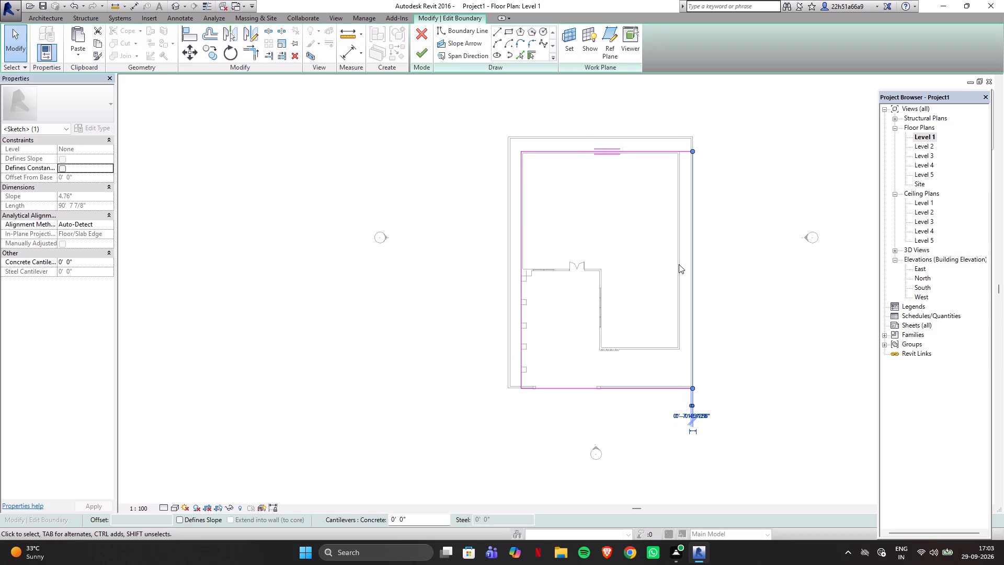
Move the north edge of the floor sketch out to the outer face of the north boundary wall.
left_click(622, 153)
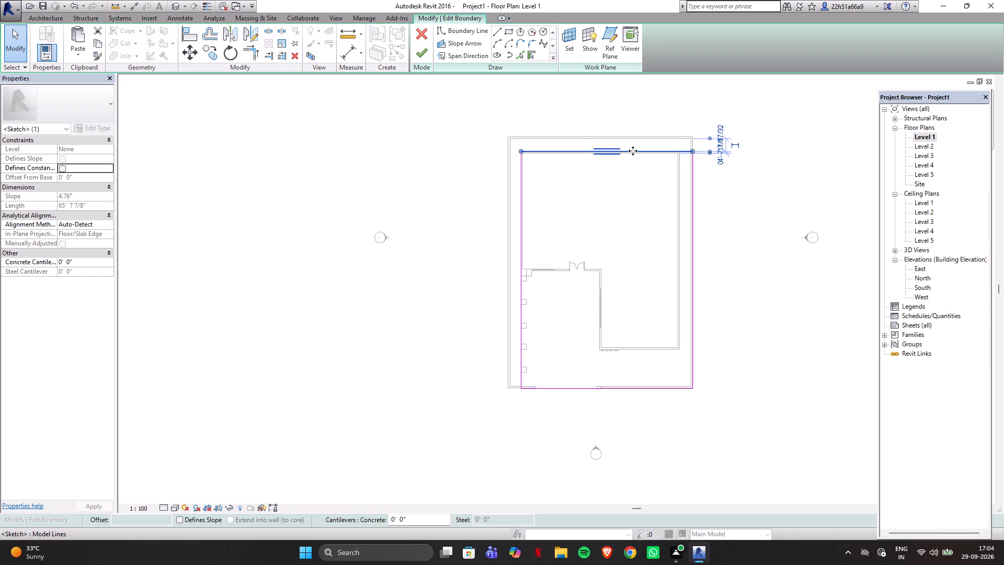
key("Up")
key("Up")
key("Up")
key("Up")
key("Up")
key("Up")
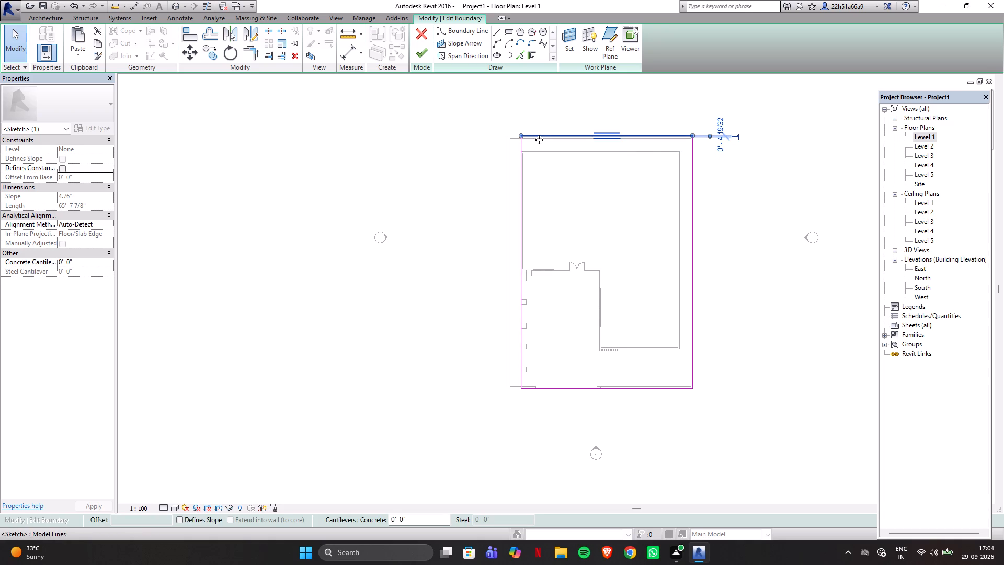
Move the west edge of the floor sketch out to the west boundary wall's outer face and finish the boundary edit.
left_click(519, 147)
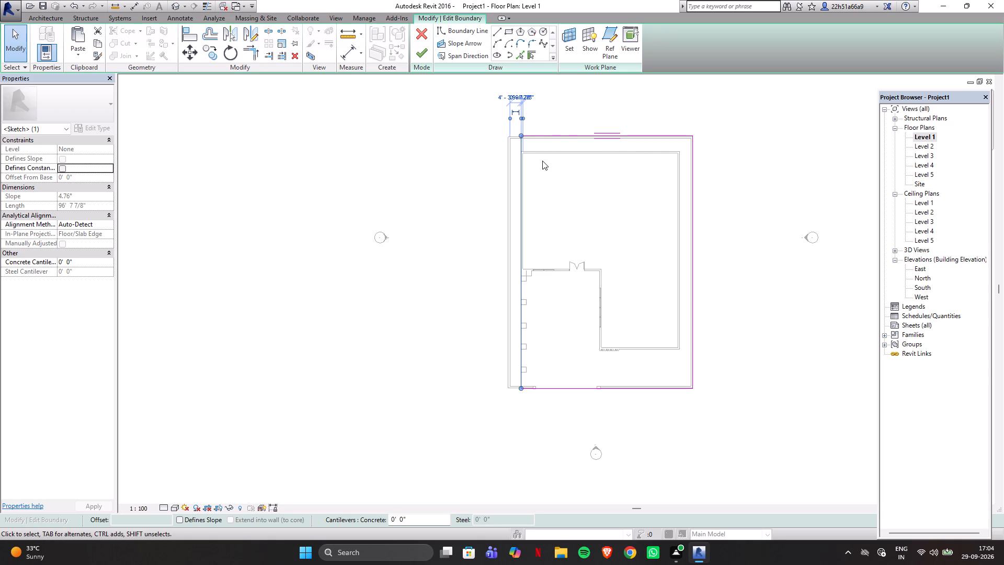
key("Left")
key("Left")
key("Left")
key("Left")
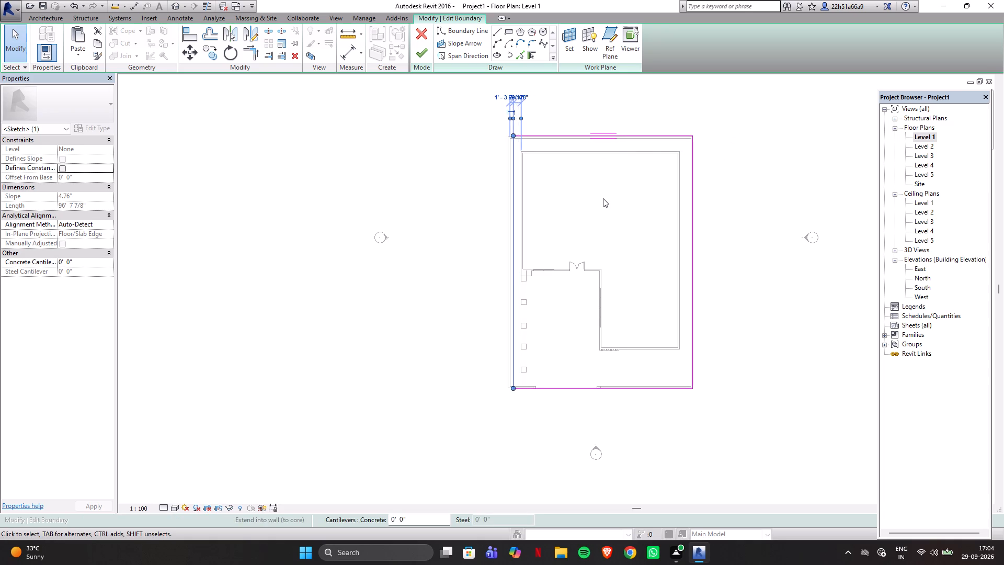
key("Left")
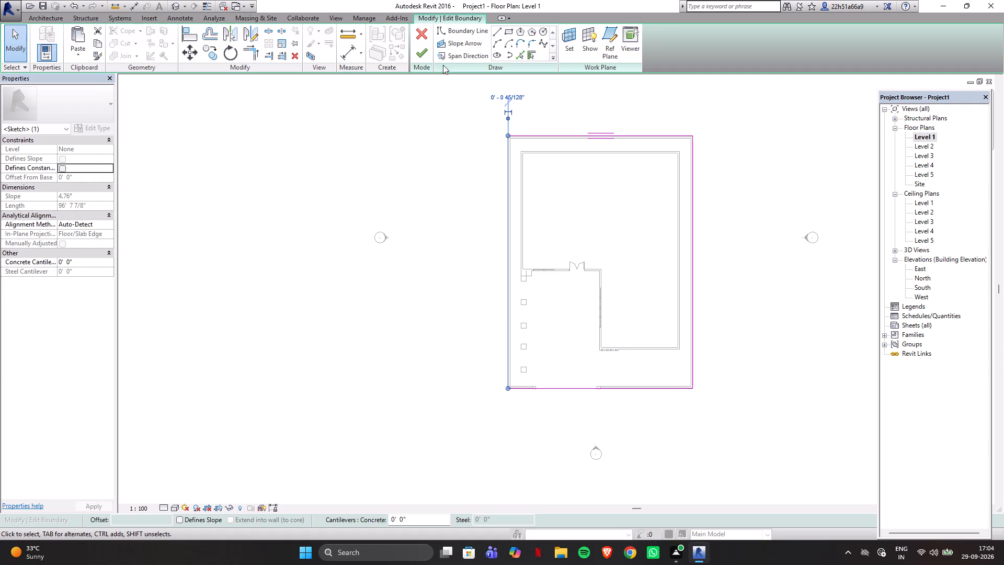
left_click(423, 56)
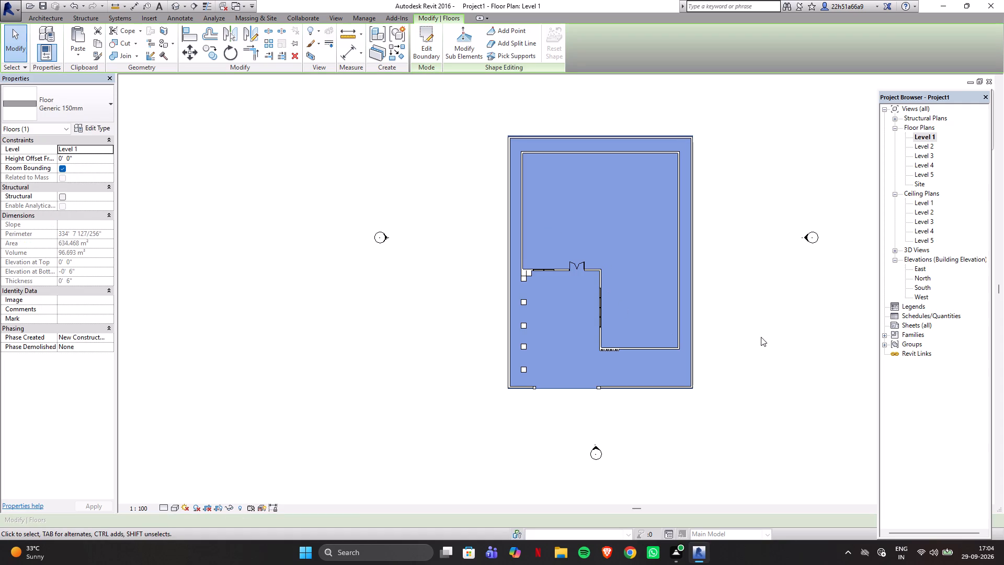
Examine the extended floor slab in 3D and the front gateway in the South elevation.
left_click(172, 10)
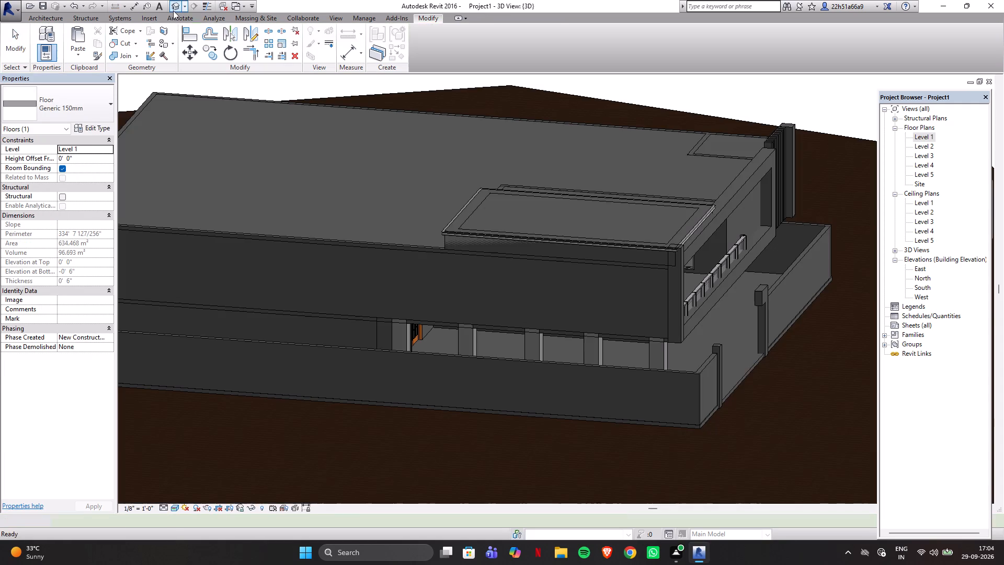
scroll(577, 302, "down", 1)
scroll(723, 310, "up", 2)
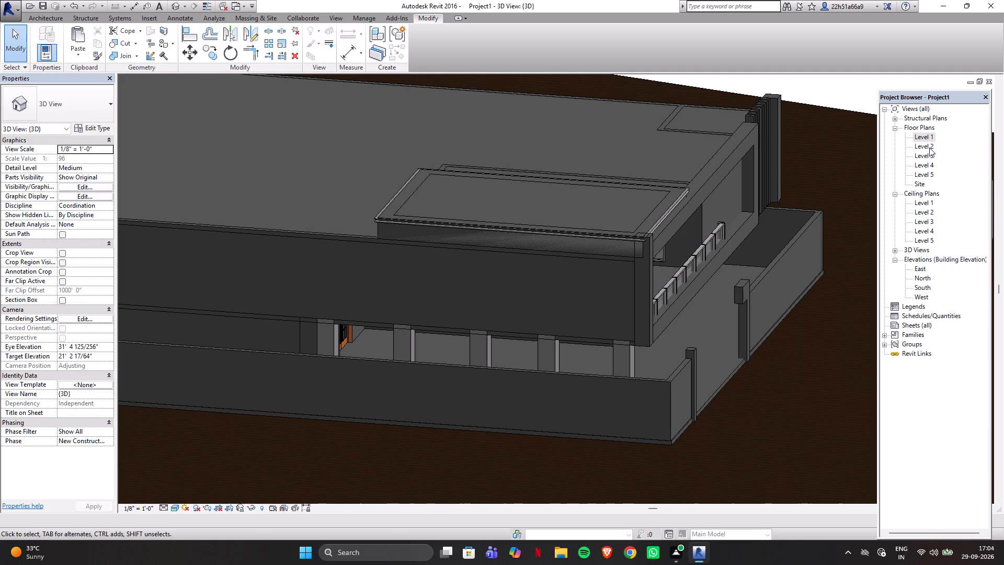
double_click(927, 288)
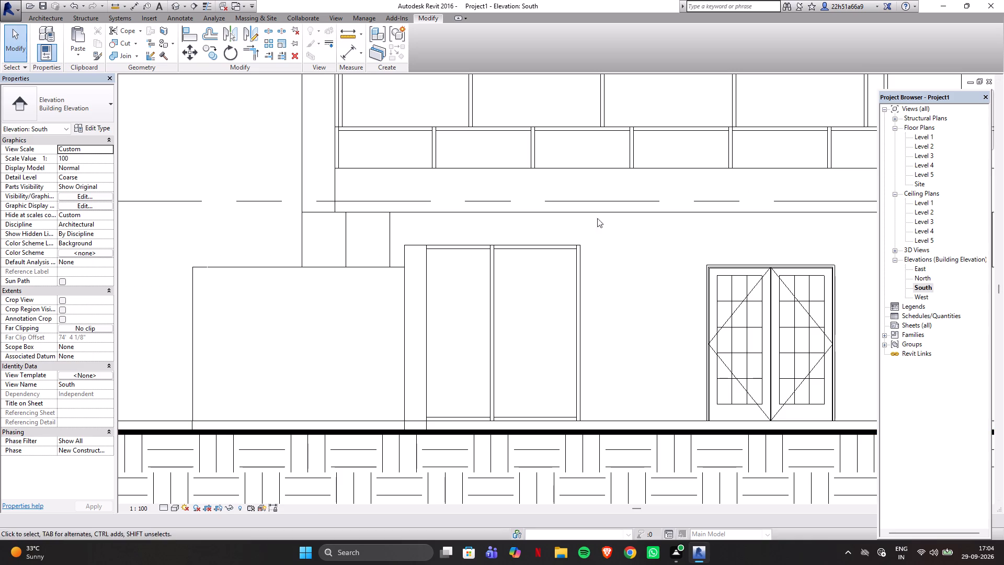
scroll(545, 233, "down", 7)
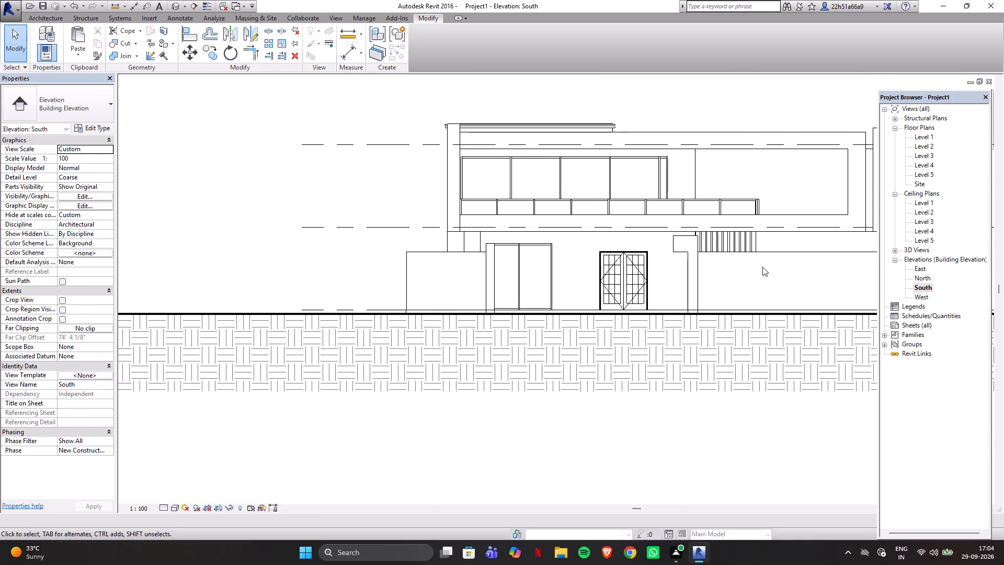
scroll(755, 265, "up", 2)
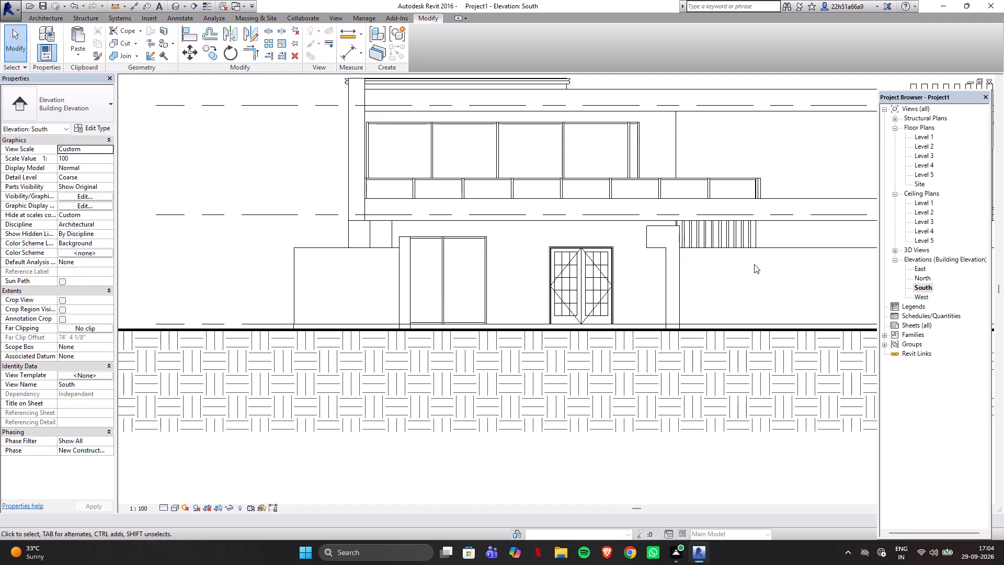
scroll(754, 264, "up", 1)
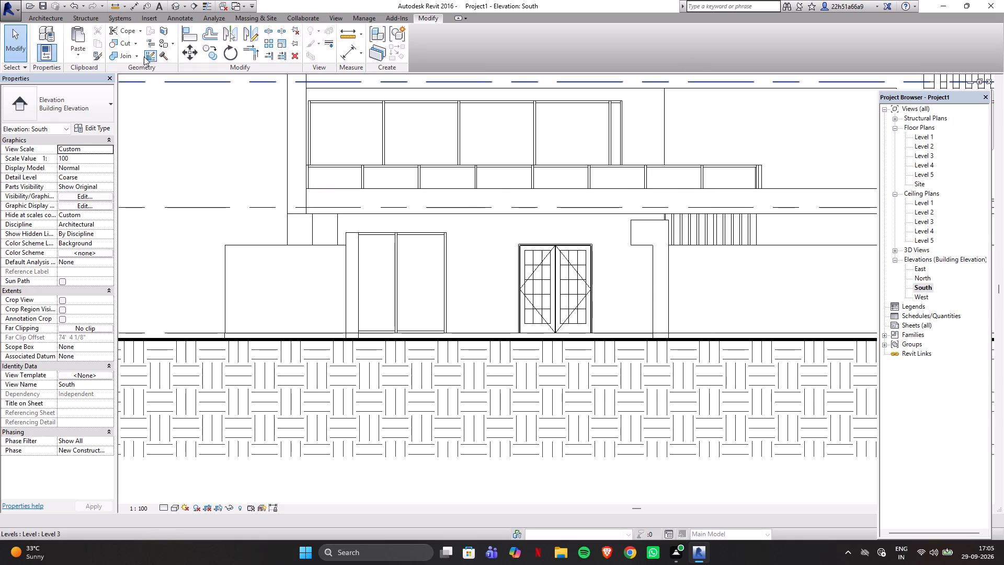
Start an in-place model in the Walls category from the South elevation, keeping the suggested name.
left_click(52, 21)
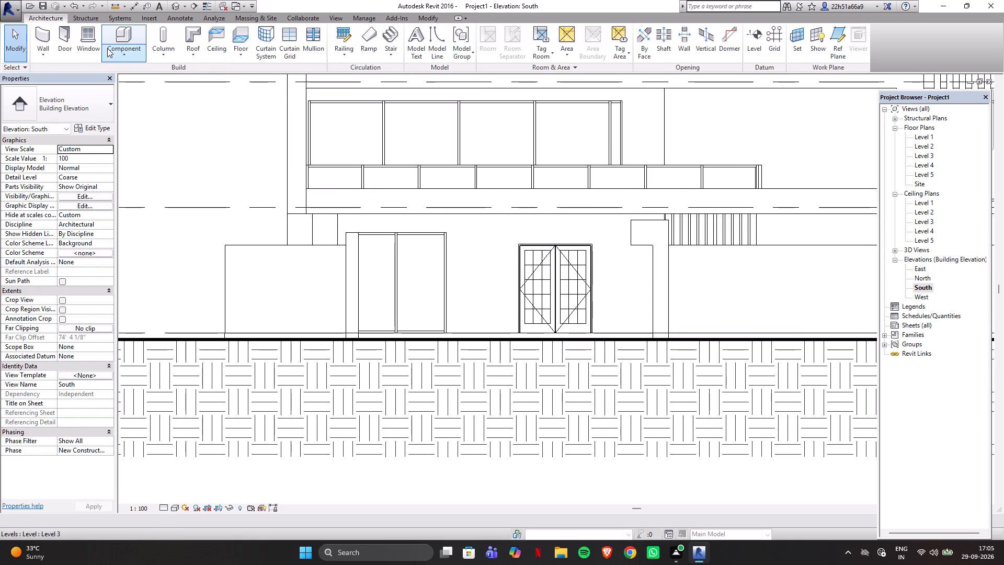
left_click(111, 52)
left_click(128, 99)
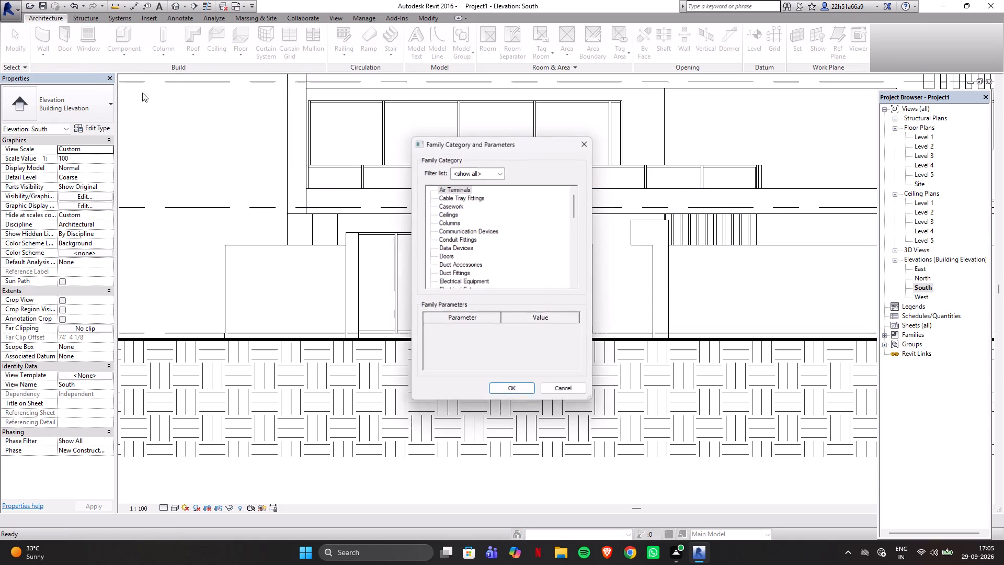
scroll(447, 233, "down", 14)
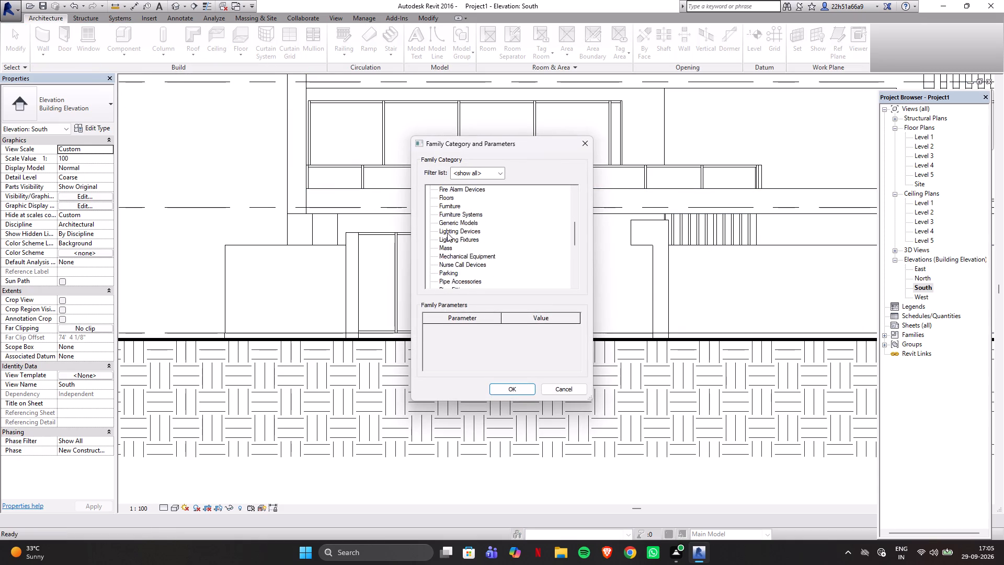
scroll(447, 233, "down", 9)
scroll(451, 247, "down", 13)
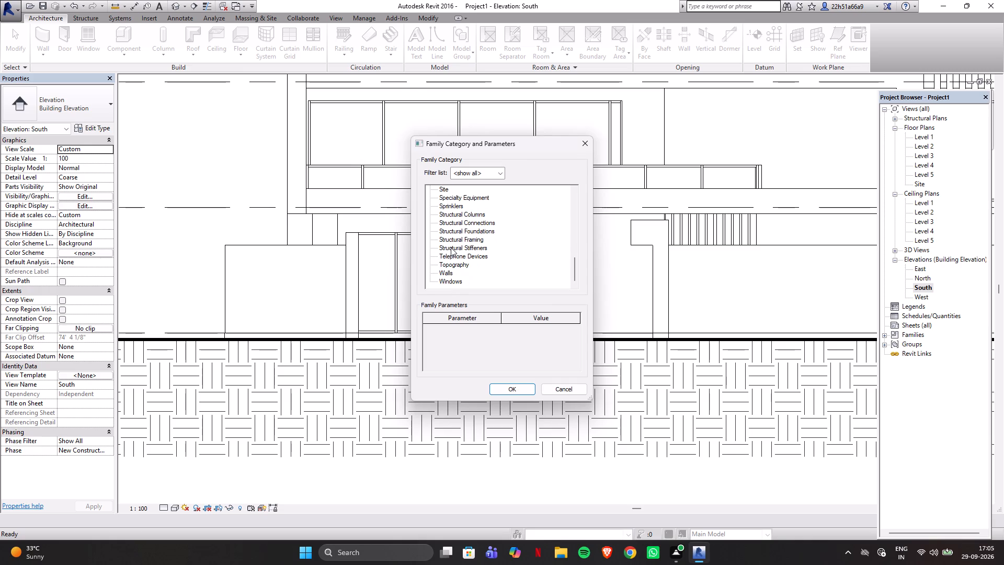
left_click(449, 273)
left_click(516, 392)
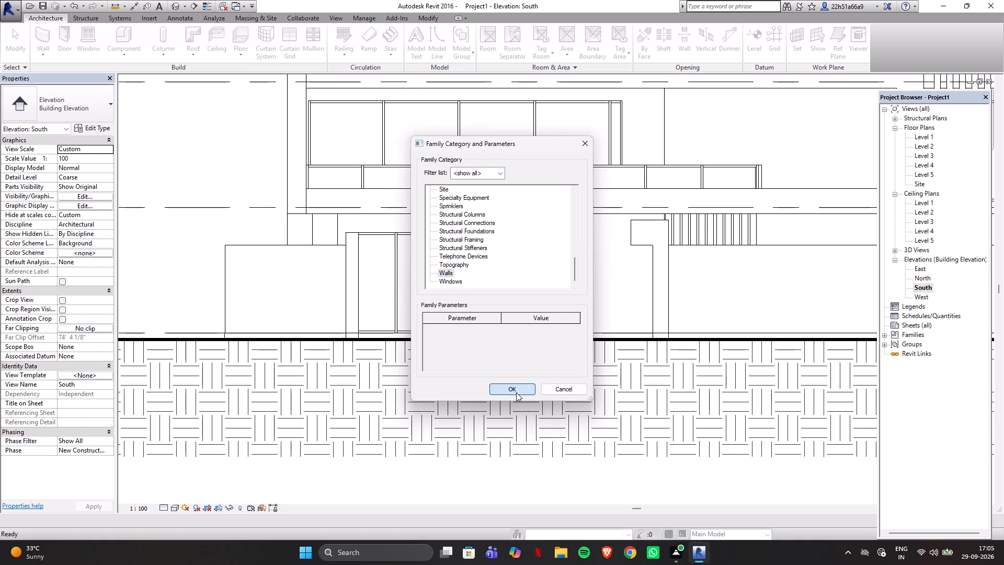
left_click(501, 292)
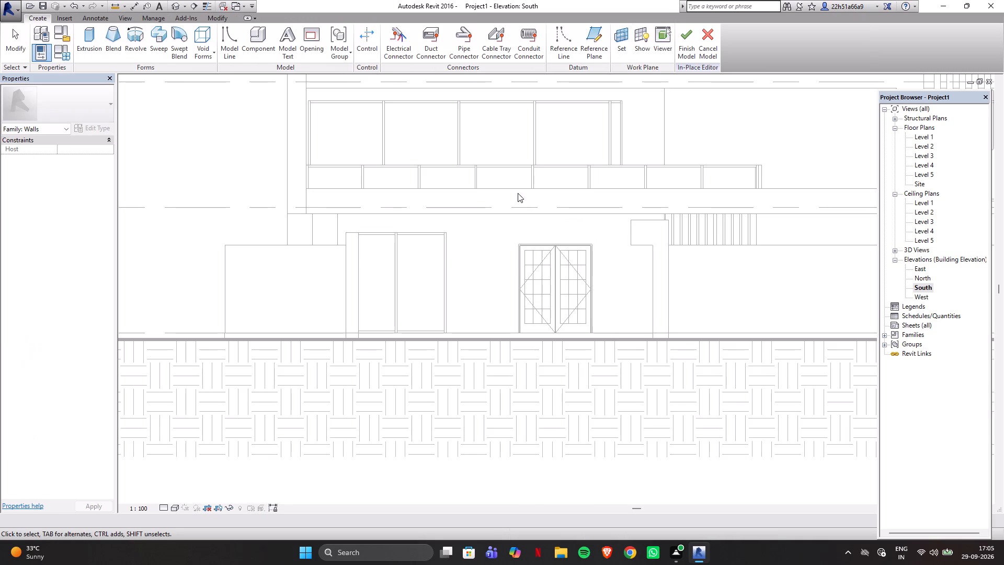
Start an extrusion on the front wall's face and sketch a rectangle about 23'-5" by 7'-6" filling the gateway opening.
left_click(89, 39)
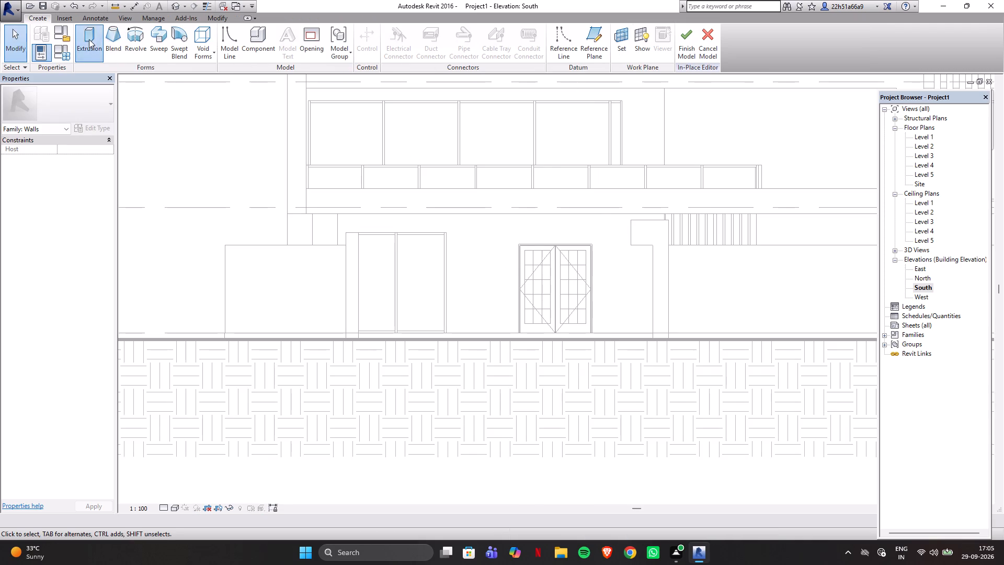
left_click(473, 338)
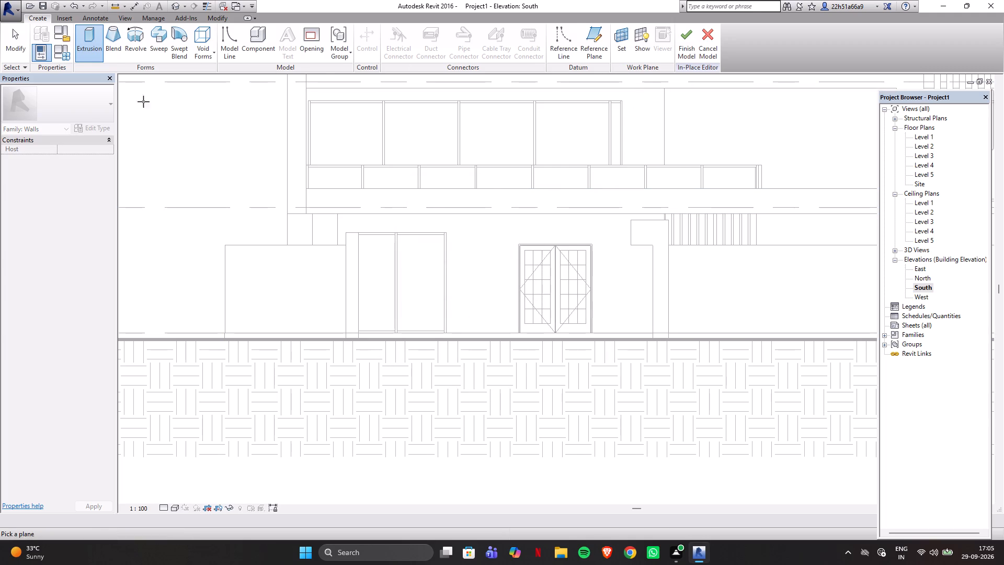
left_click(94, 48)
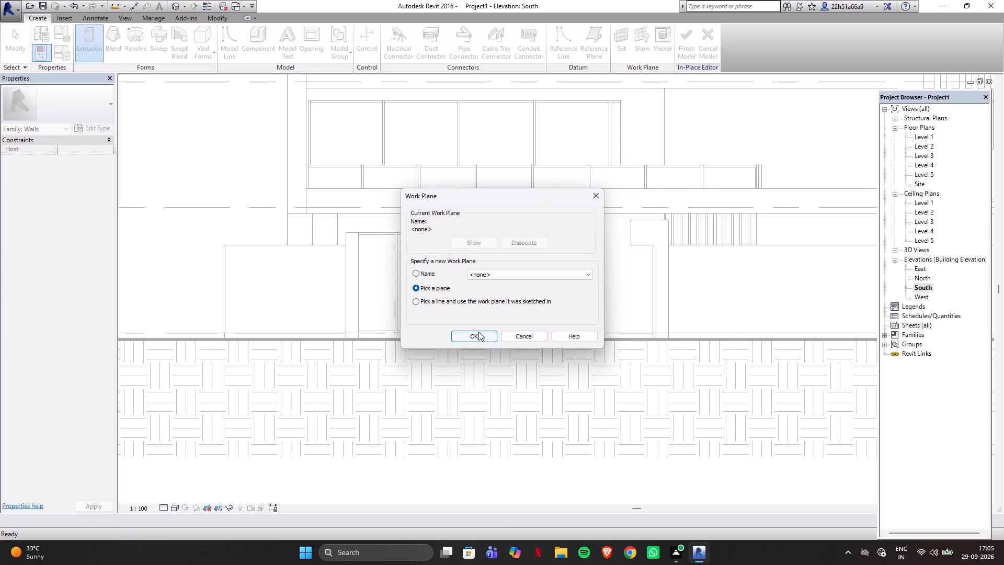
left_click(478, 332)
left_click(321, 247)
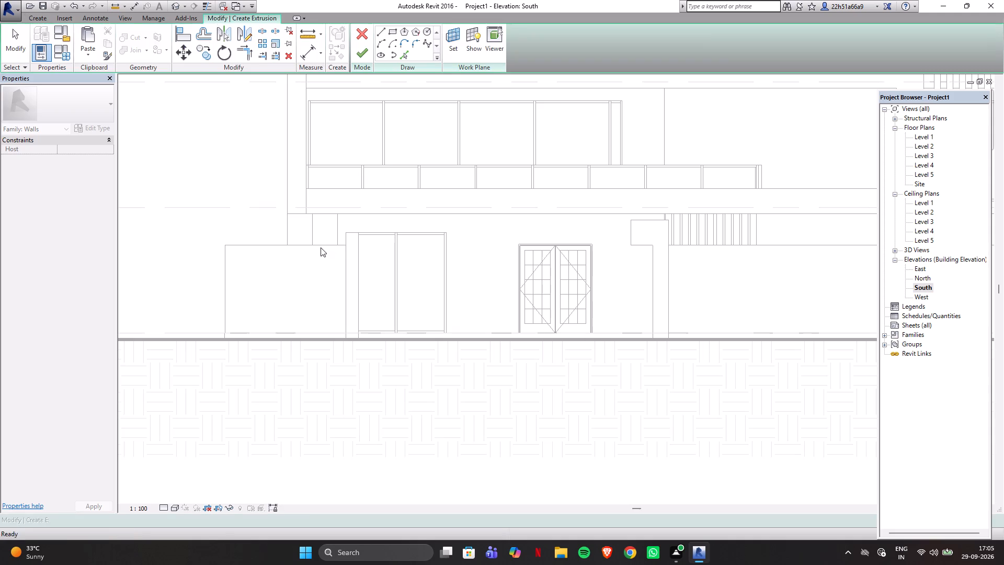
left_click(396, 33)
scroll(373, 332, "up", 3)
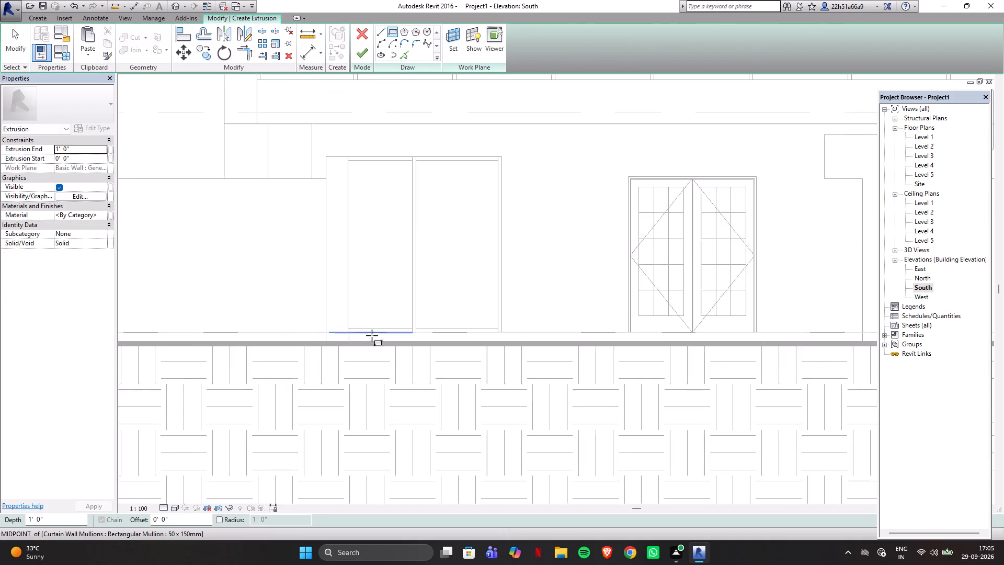
scroll(372, 335, "up", 2)
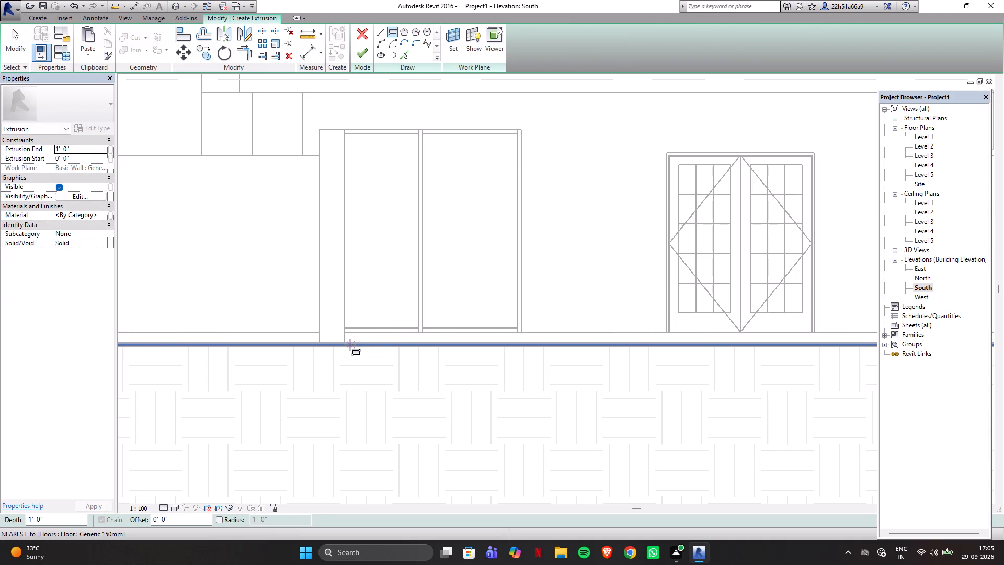
left_click(346, 344)
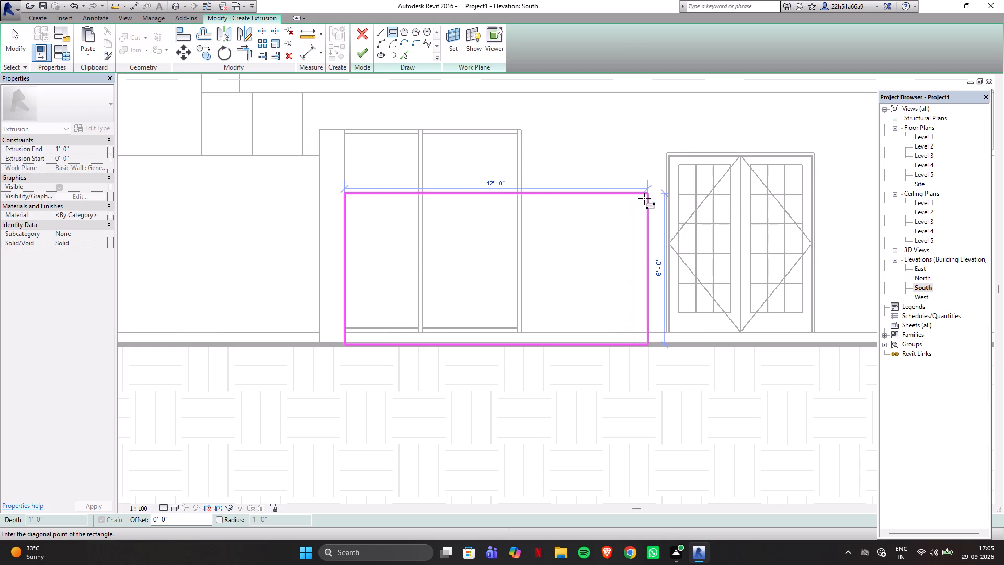
scroll(798, 162, "down", 5)
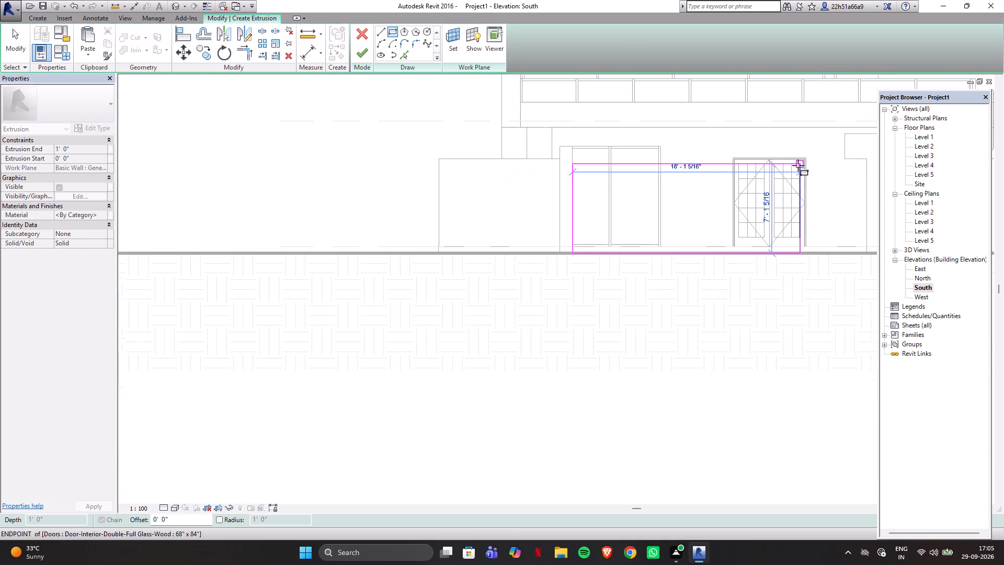
left_click(864, 161)
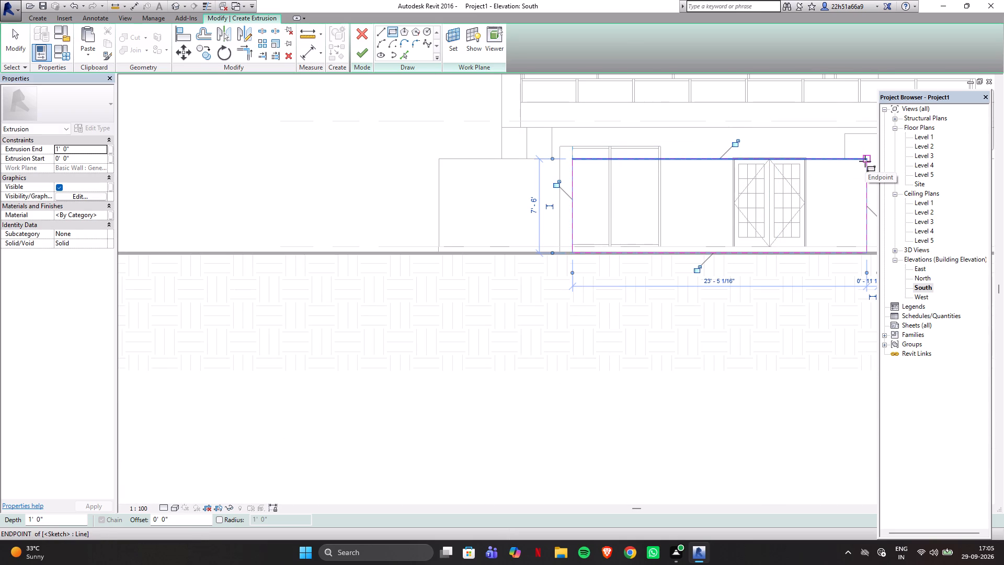
Sketch an inner rectangle about 22'-8" by 6'-10" inside the gateway outline, leaving a narrow frame all around.
scroll(506, 265, "down", 2)
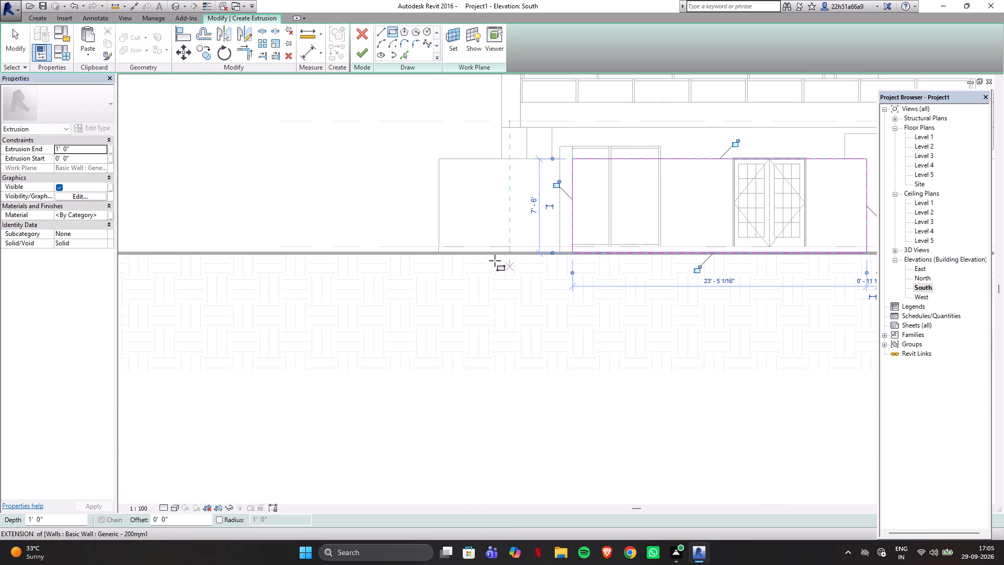
scroll(495, 261, "down", 2)
scroll(733, 236, "up", 3)
scroll(578, 232, "up", 4)
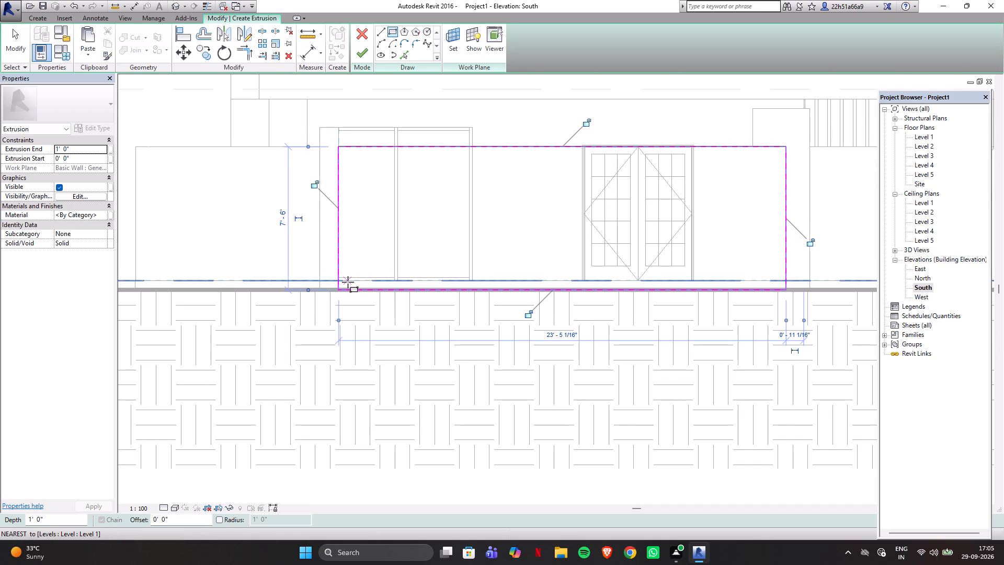
scroll(347, 284, "up", 2)
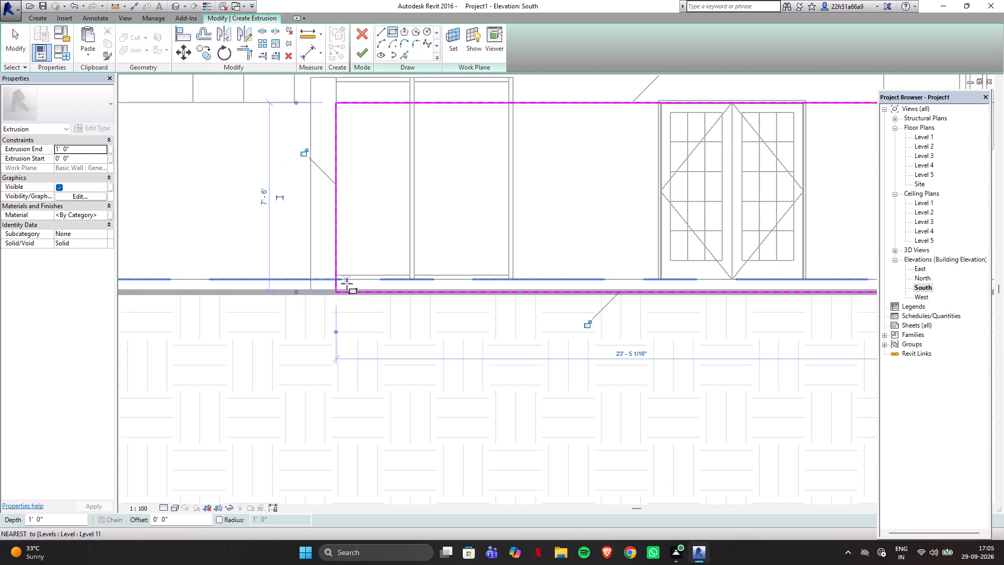
scroll(347, 284, "up", 1)
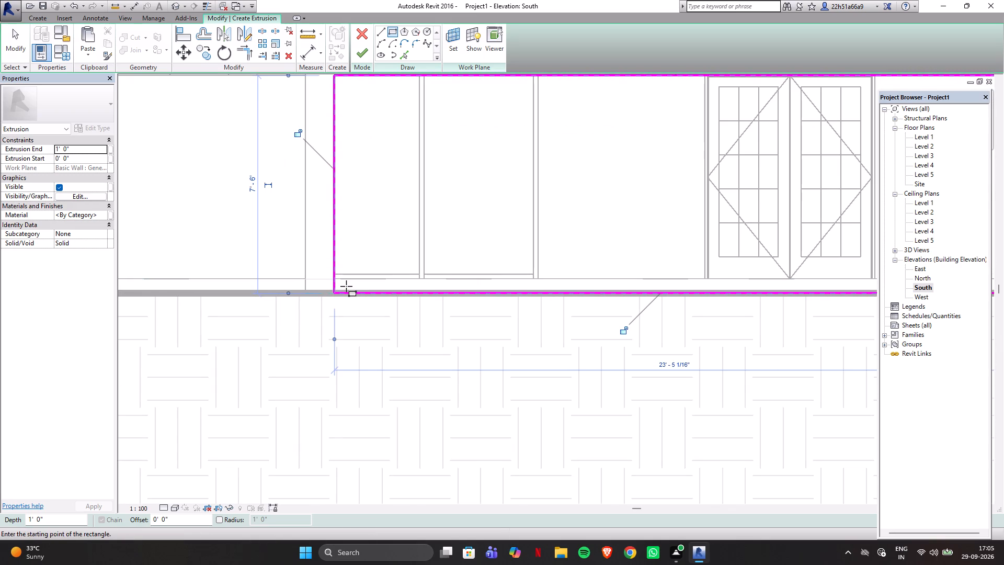
scroll(346, 286, "up", 4)
left_click(346, 282)
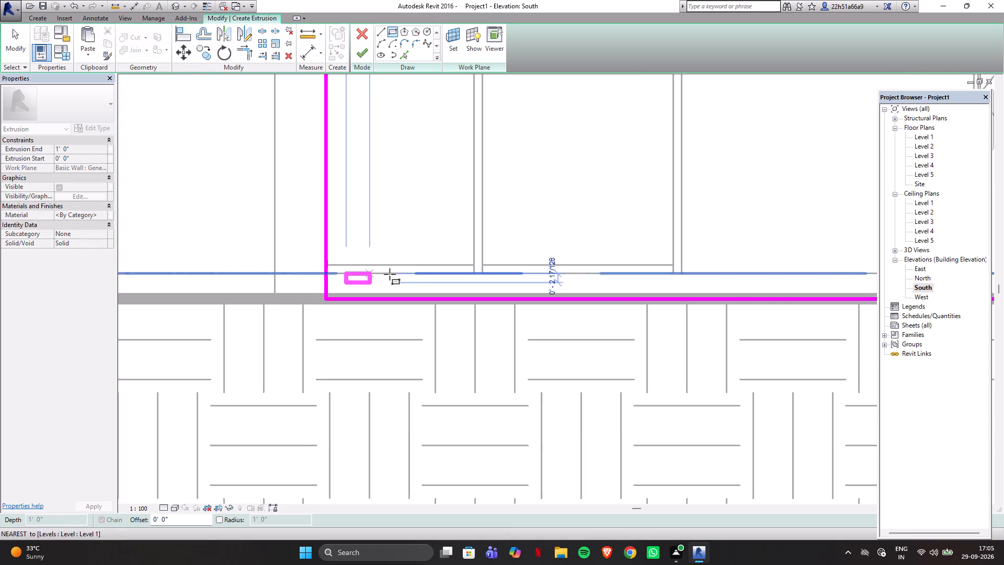
scroll(607, 210, "down", 4)
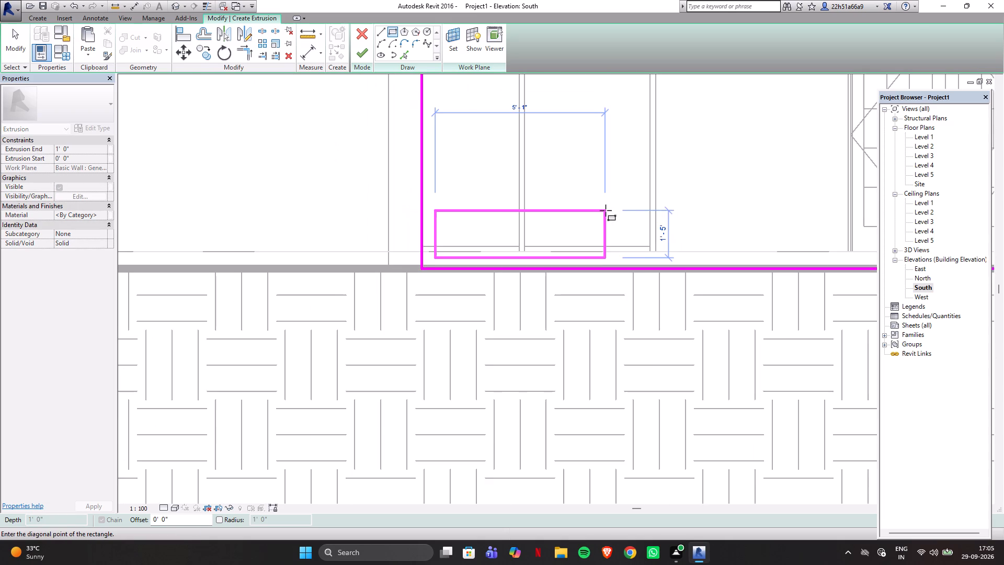
scroll(606, 210, "down", 7)
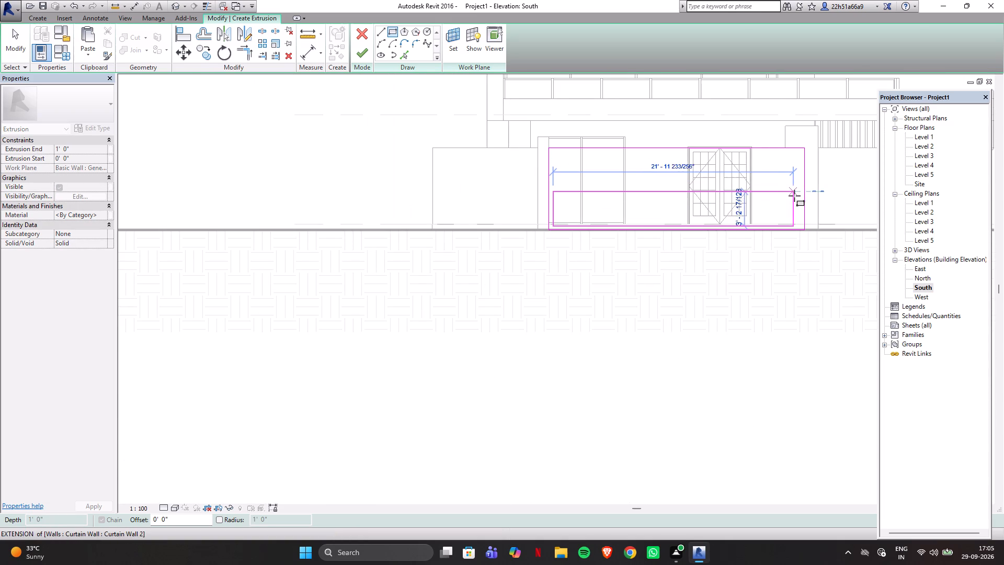
scroll(799, 191, "up", 1)
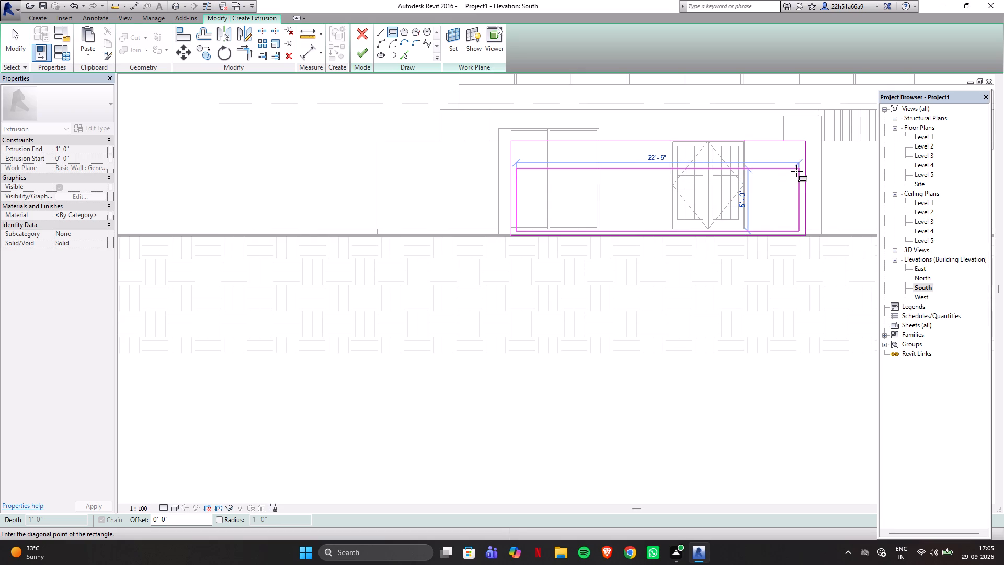
scroll(796, 171, "up", 5)
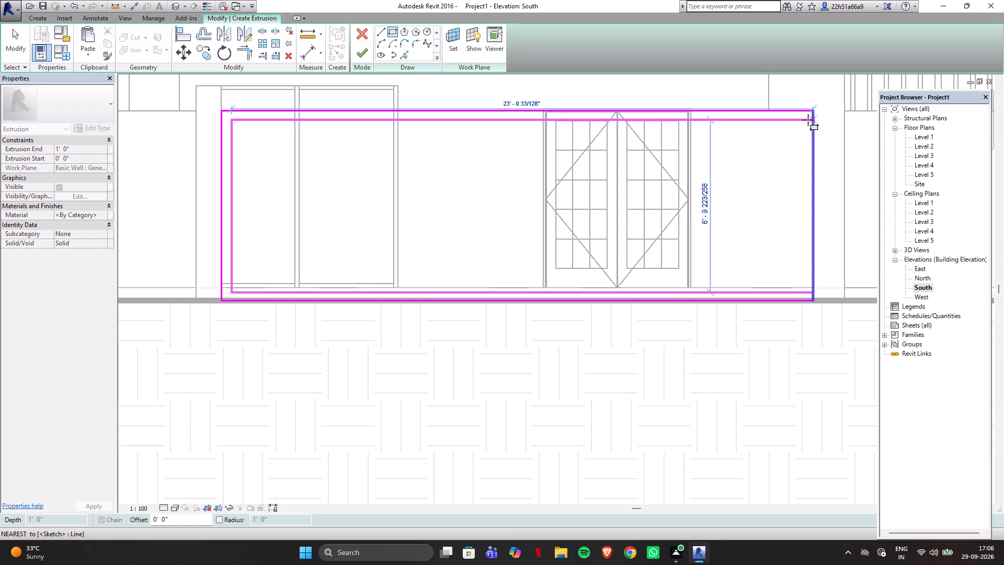
scroll(808, 123, "up", 2)
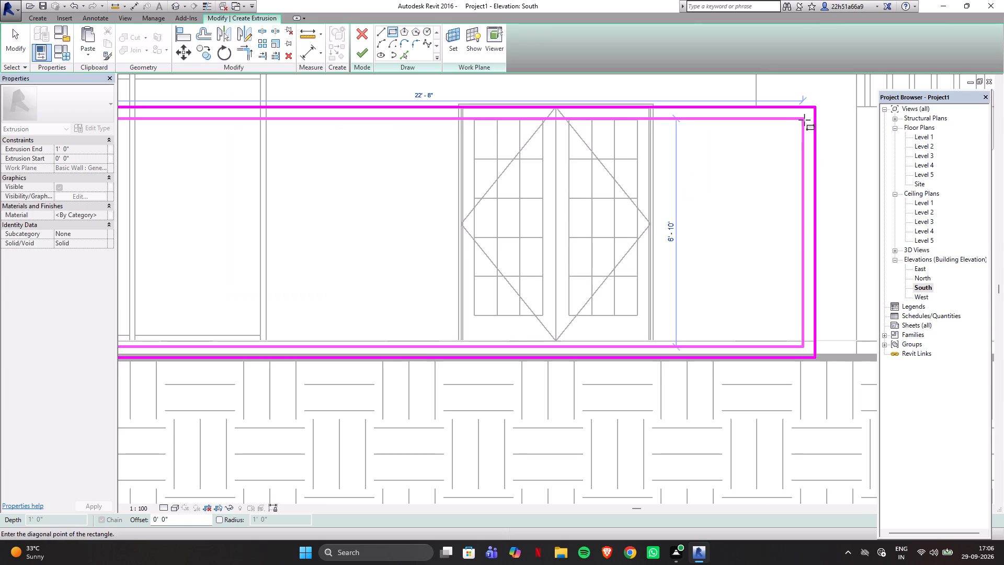
left_click(804, 120)
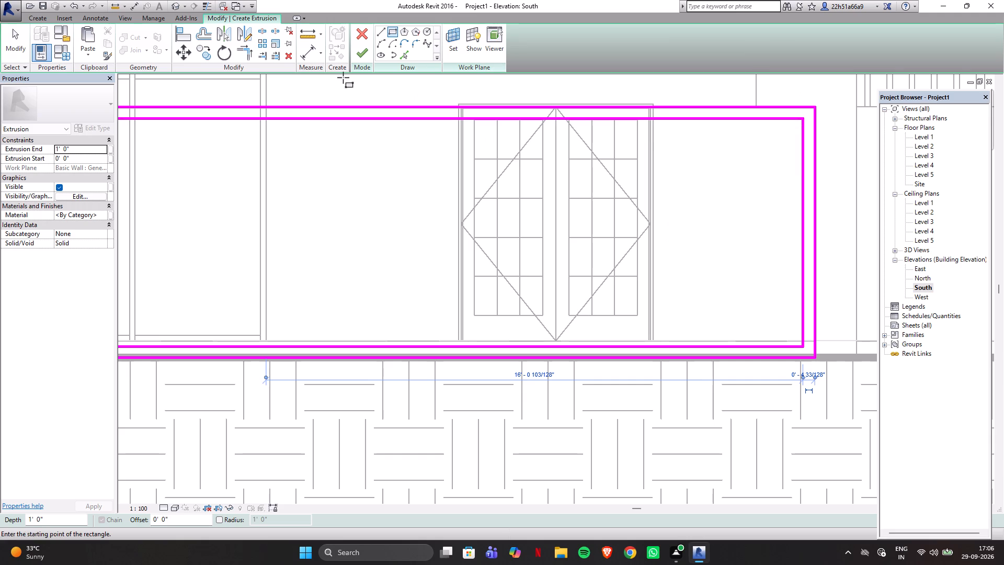
Finish the gateway frame extrusion at 1'-0" depth and finish the in-place model.
left_click(364, 55)
scroll(617, 294, "down", 3)
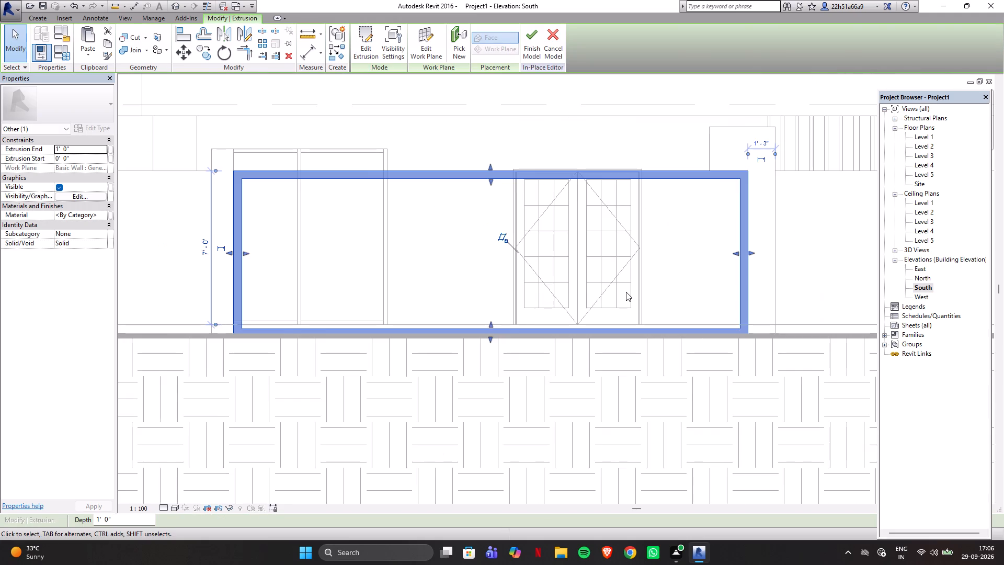
scroll(626, 292, "down", 3)
scroll(449, 258, "up", 2)
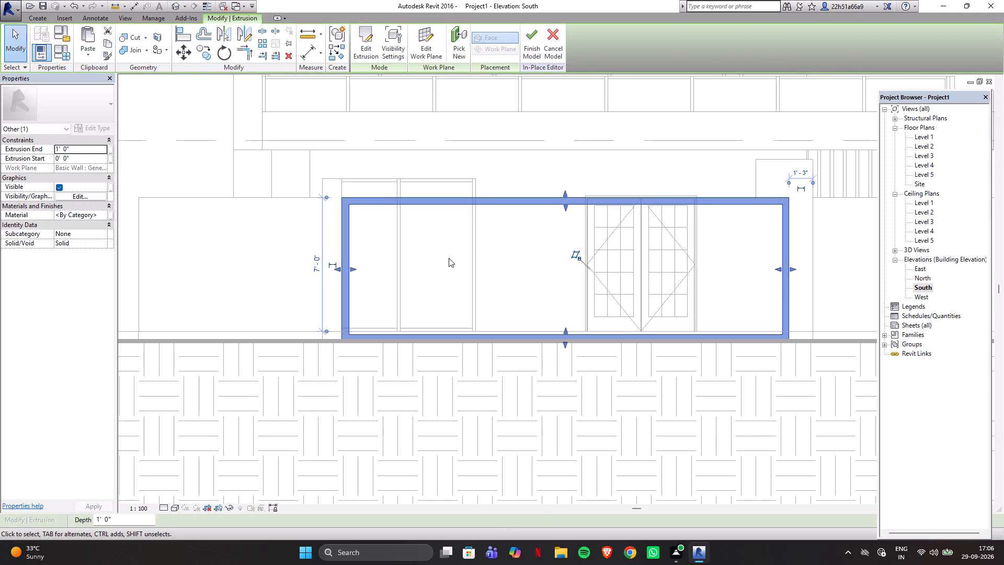
left_click(531, 44)
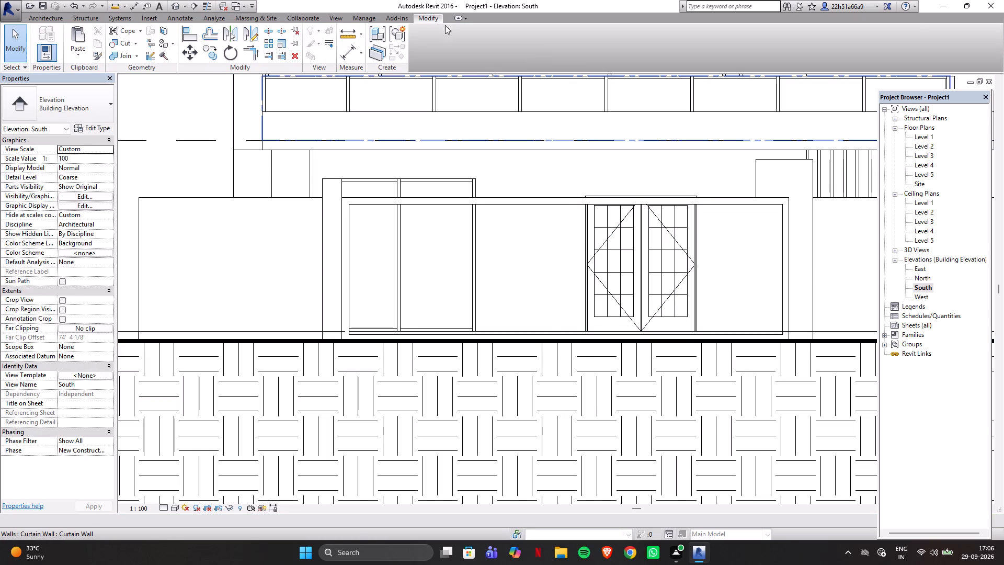
In the 3D view, stretch the gateway frame's house-side face inward to line up with the gate pillar's inner face.
left_click(175, 8)
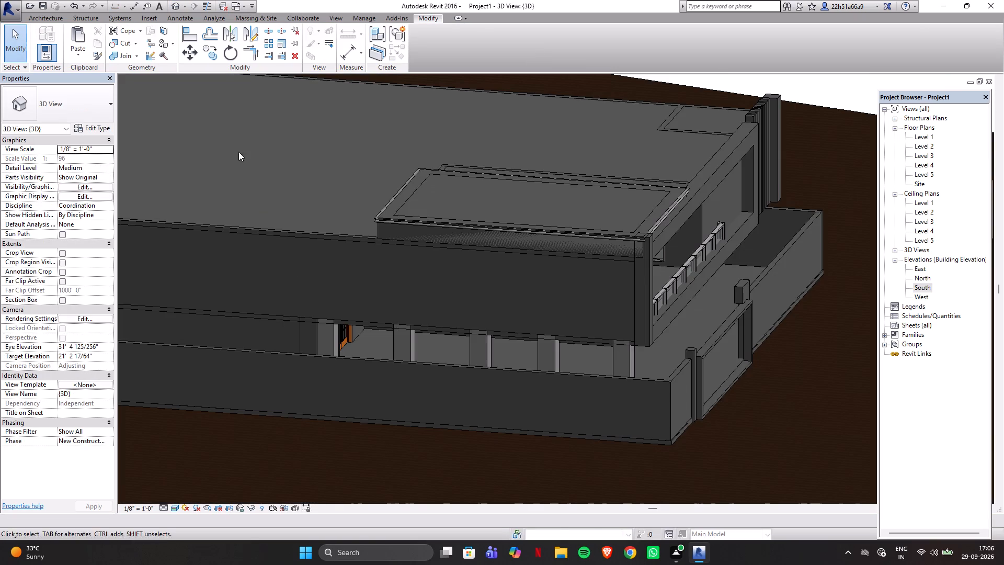
middle_click_drag(784, 376, 794, 431, "shift")
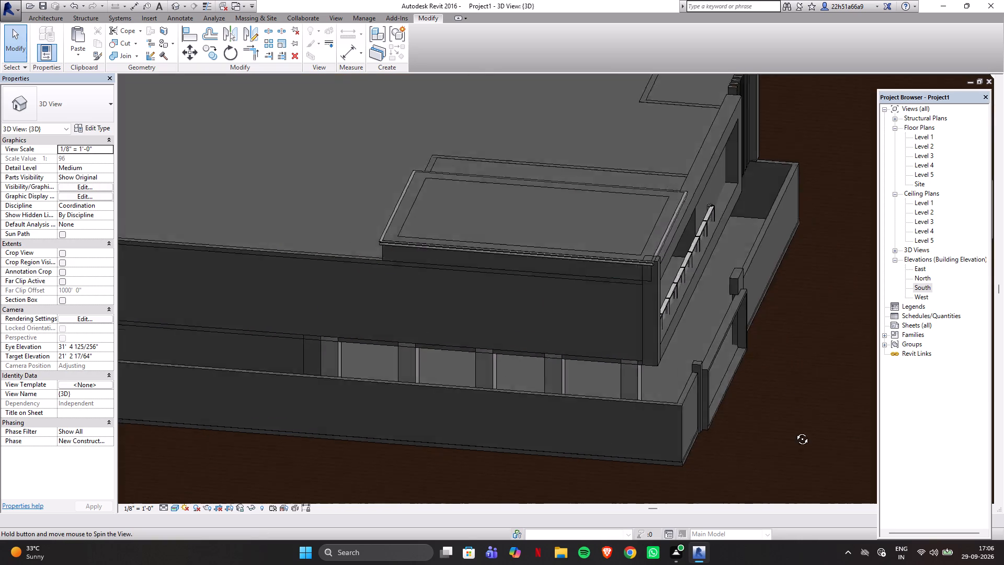
middle_click_drag(794, 431, 821, 564, "shift")
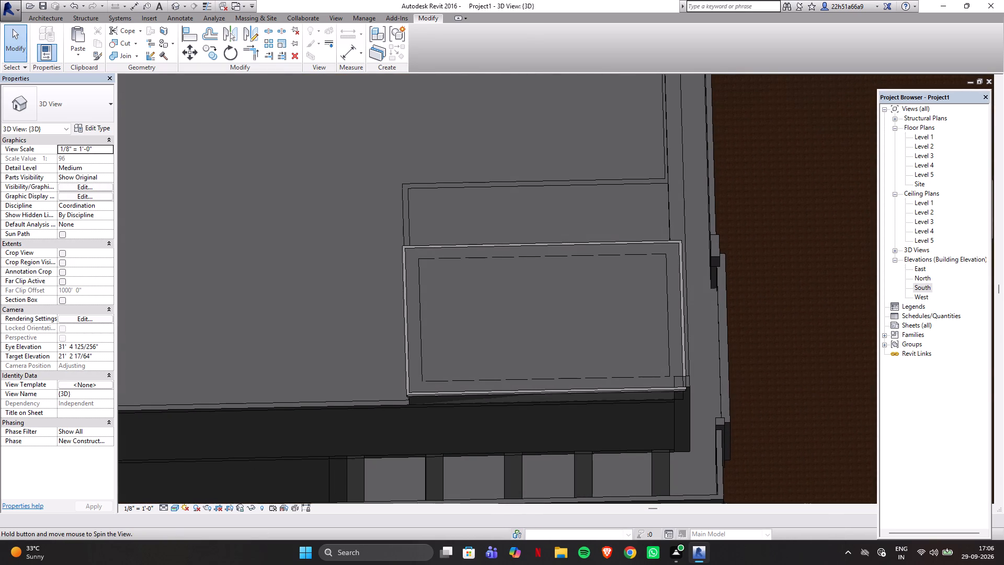
middle_click_drag(821, 564, 823, 564, "shift")
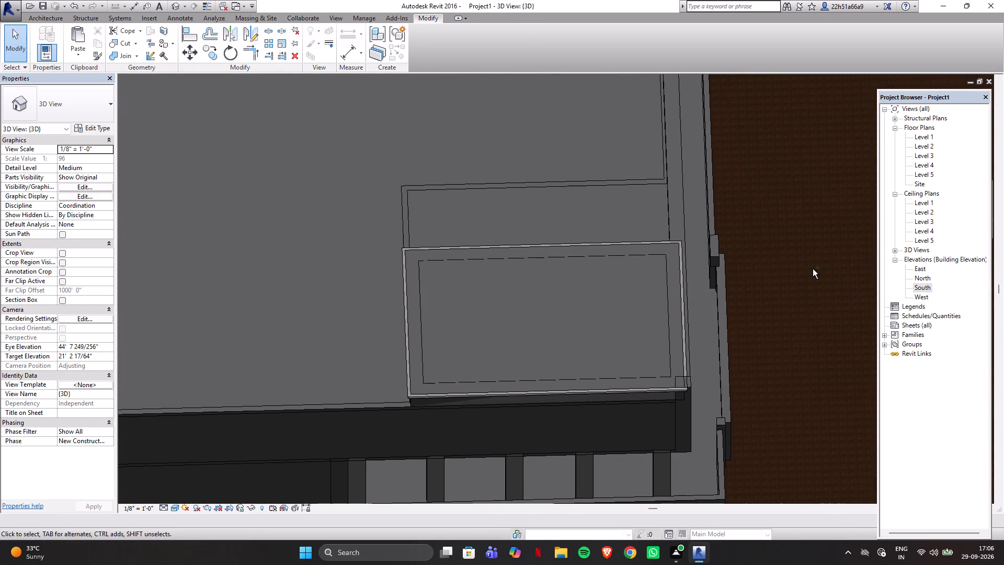
middle_click_drag(810, 264, 808, 297, "shift")
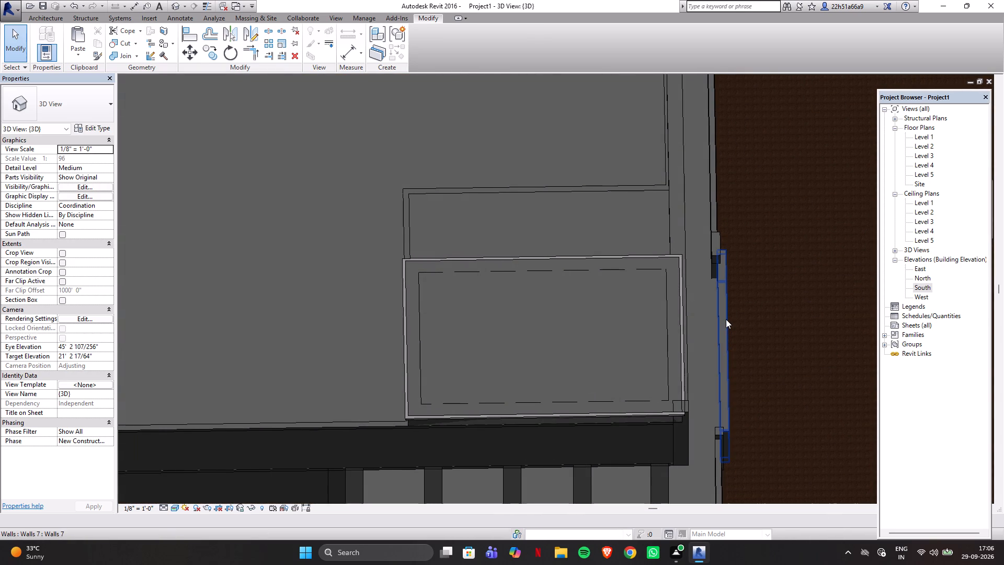
left_click(726, 319)
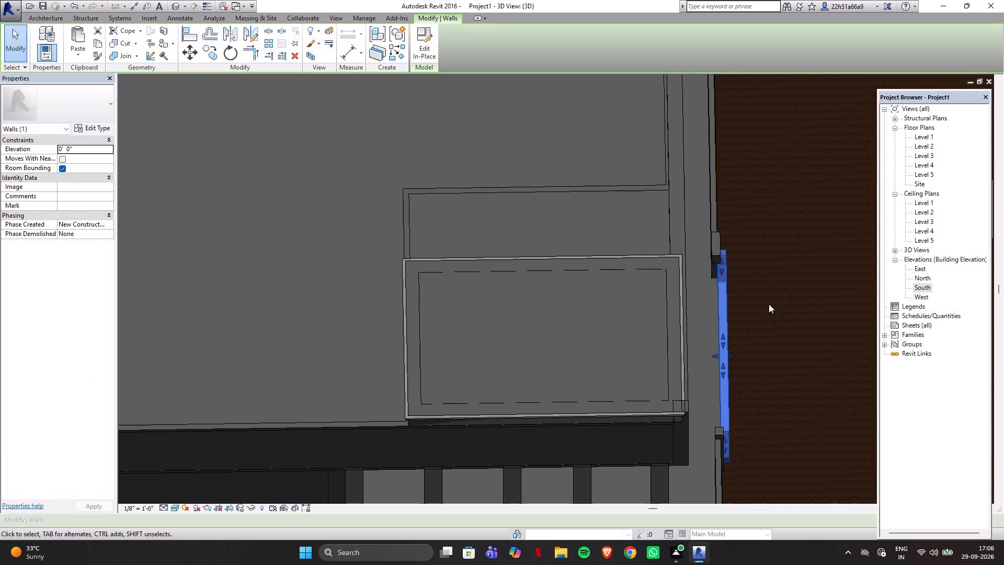
middle_click_drag(769, 304, 769, 403, "shift")
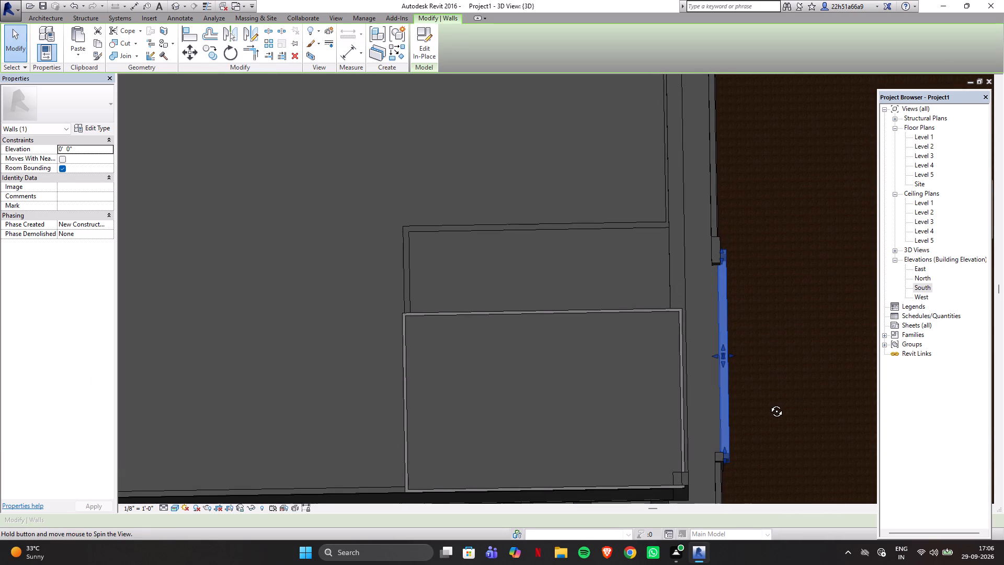
middle_click_drag(769, 403, 768, 441, "shift")
scroll(724, 380, "up", 4)
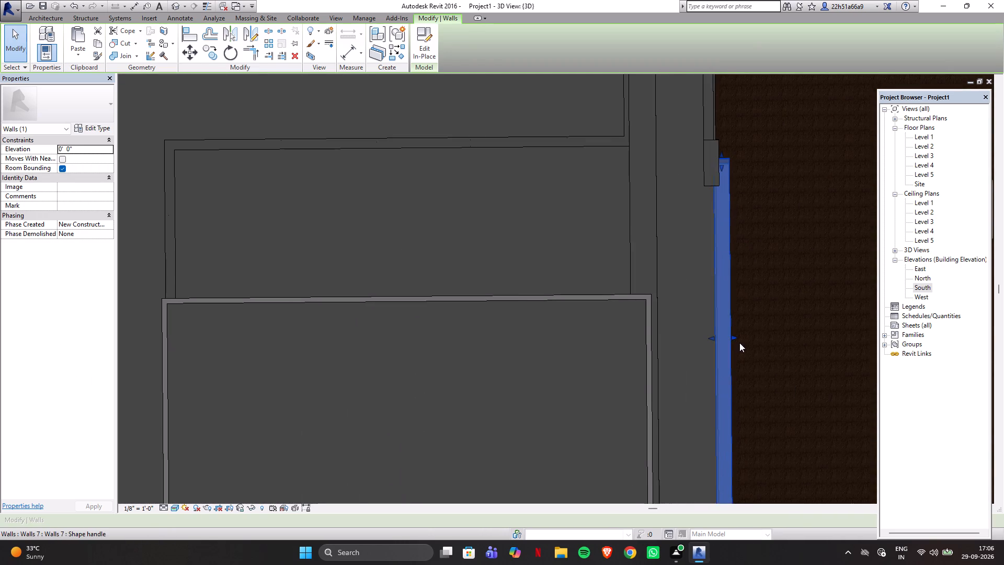
scroll(739, 342, "up", 2)
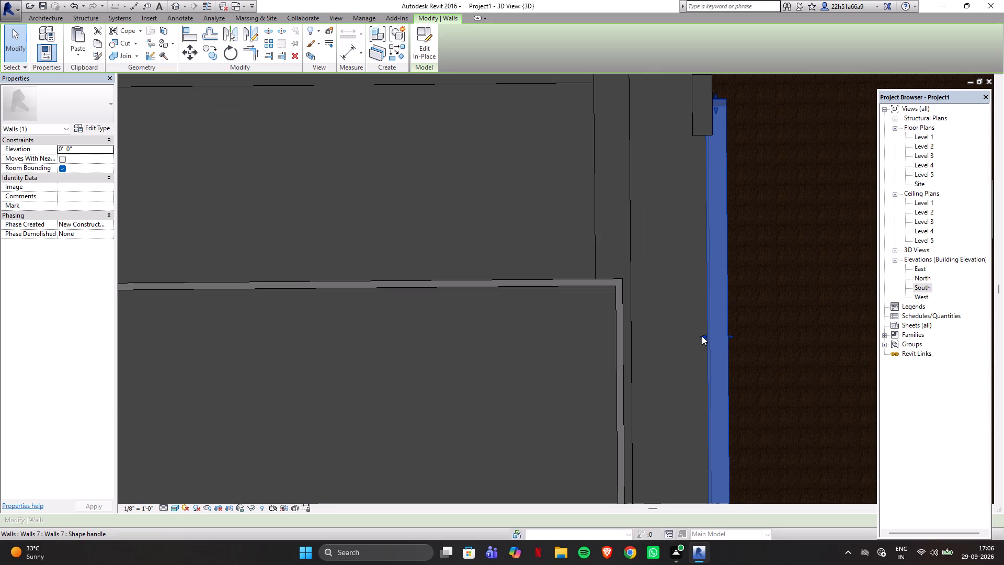
left_click_drag(702, 336, 693, 336)
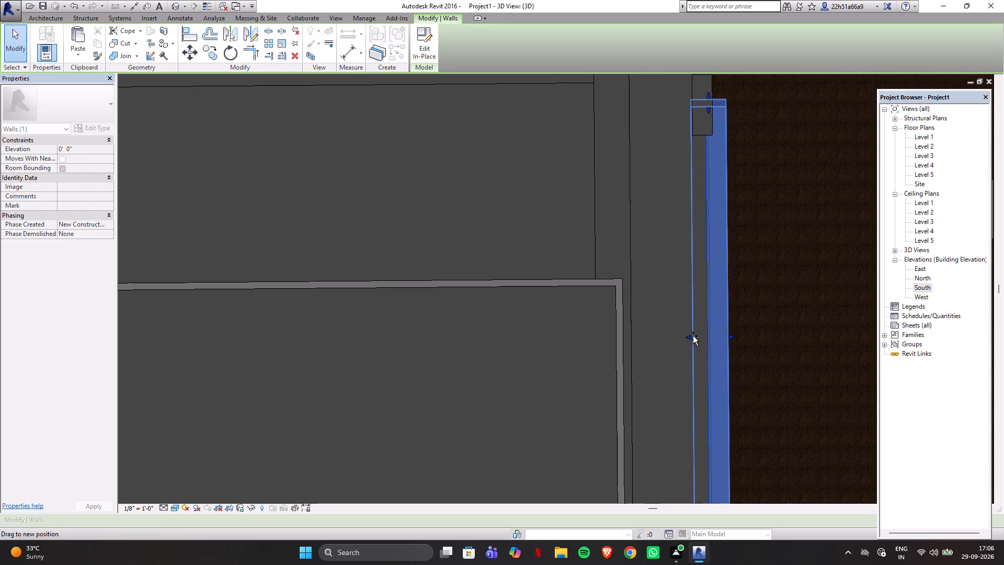
left_click_drag(693, 336, 694, 336)
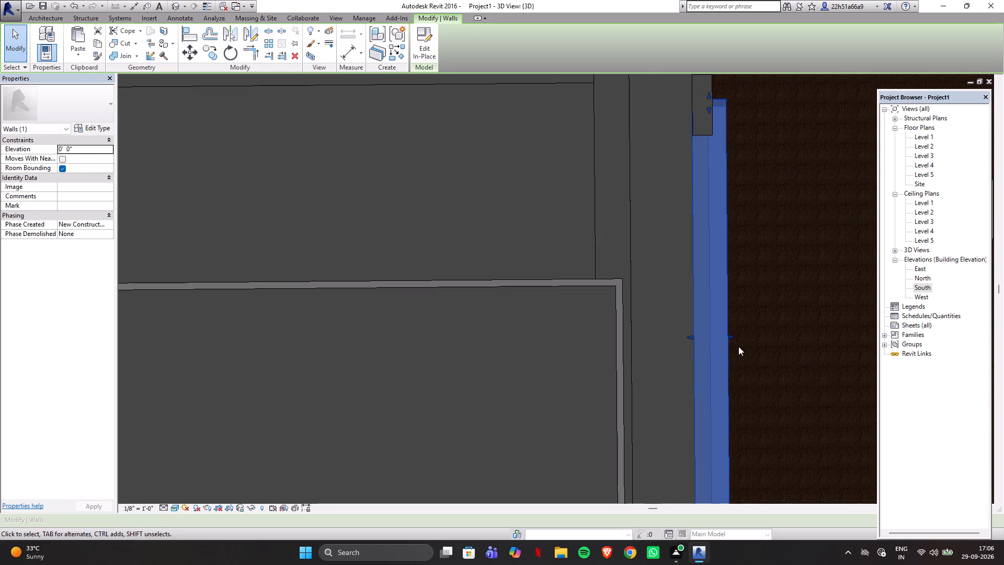
Pull the gateway frame's street-side face back to line up with the gate pillar's outer face.
left_click_drag(733, 337, 719, 337)
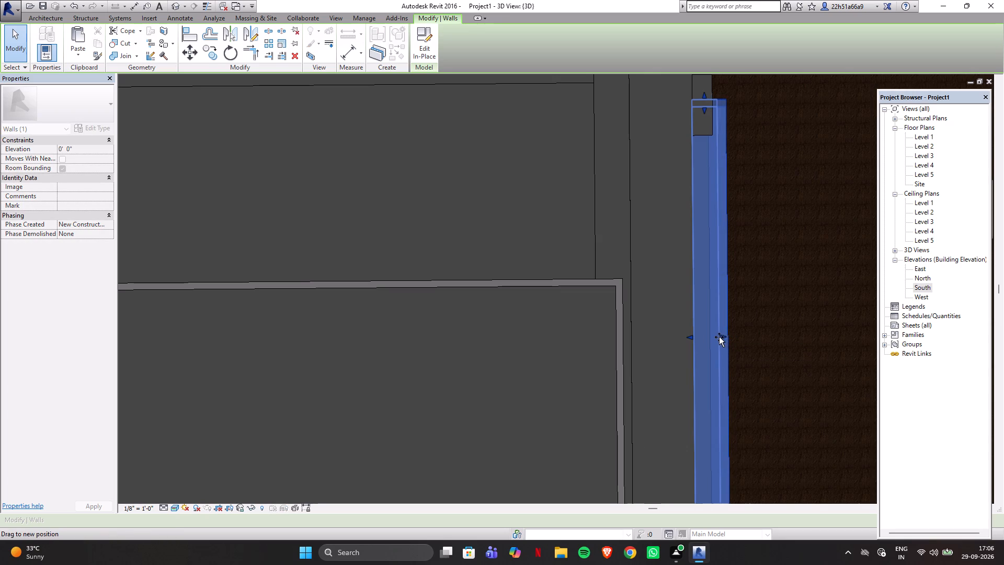
left_click_drag(719, 337, 715, 337)
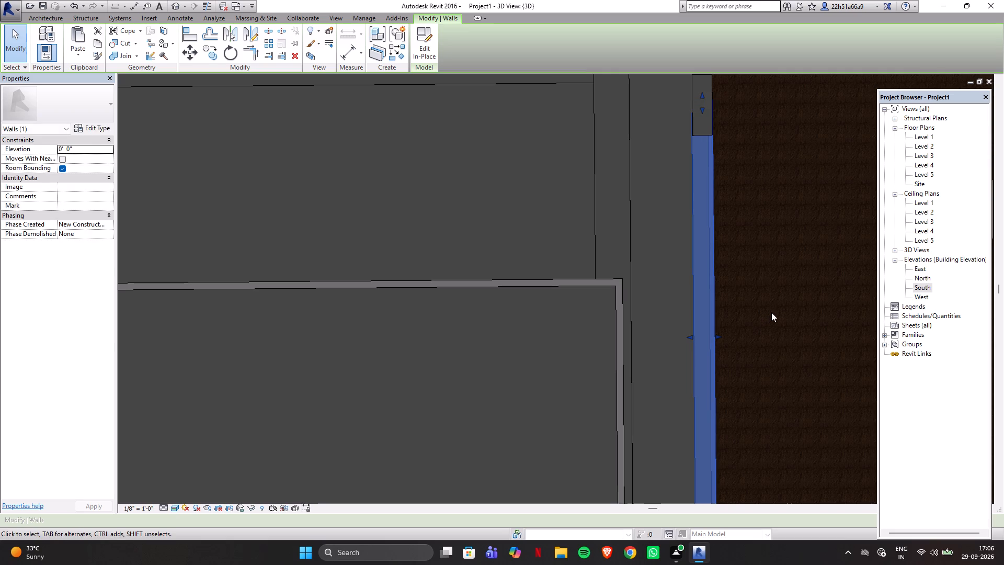
left_click(785, 298)
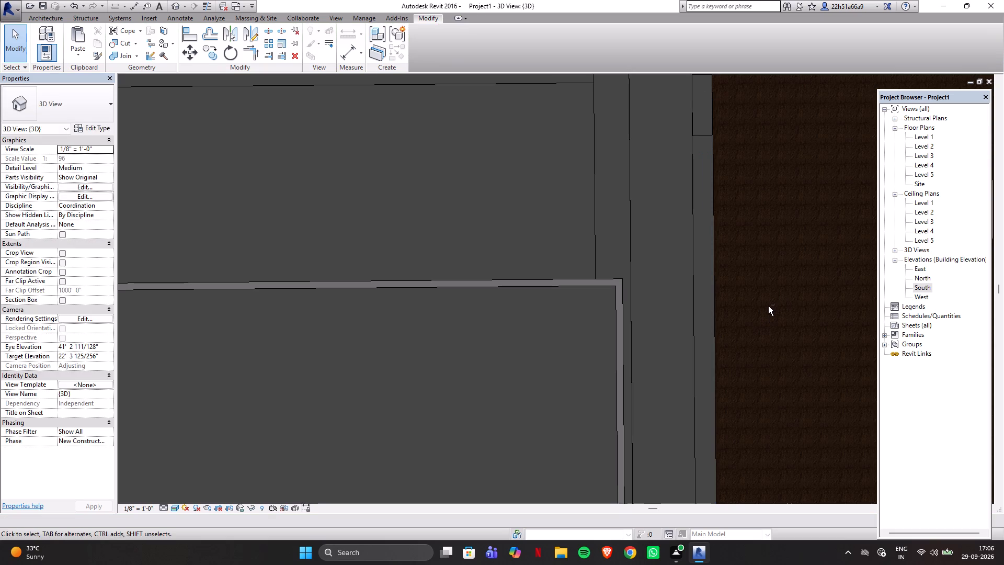
Open the South elevation and start a new in-place model in the Walls category.
middle_click_drag(768, 306, 528, 76, "shift")
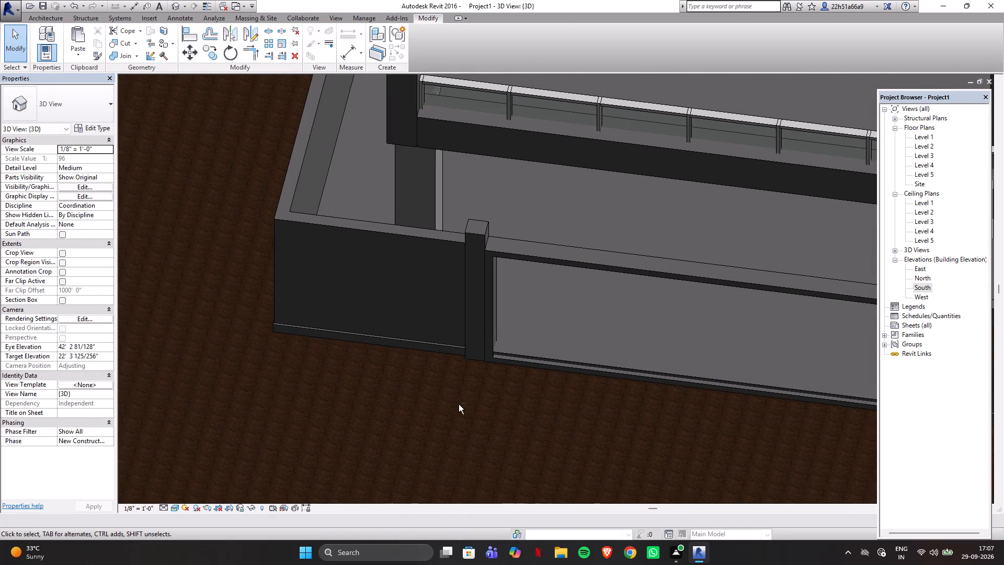
middle_click_drag(540, 420, 550, 295, "shift")
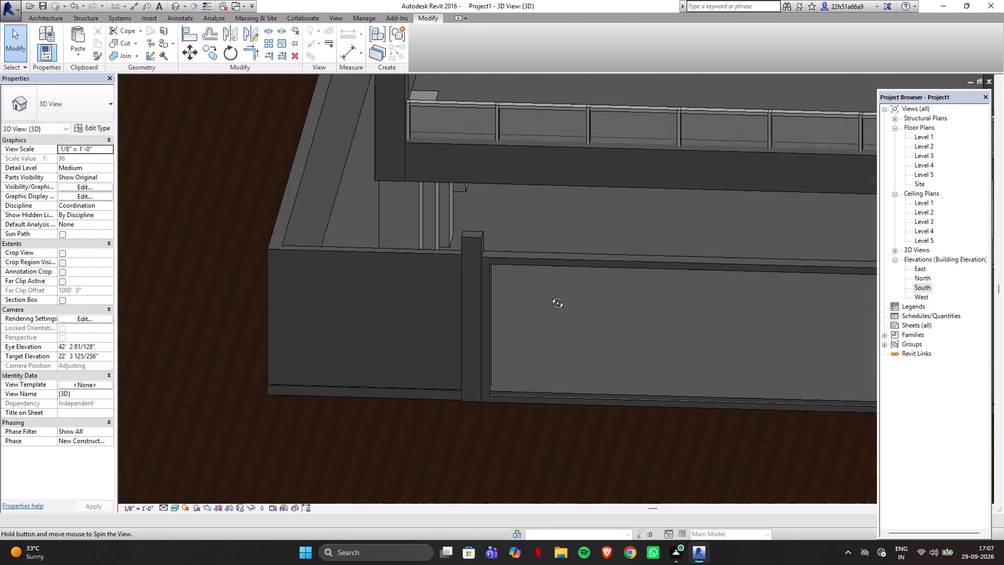
middle_click_drag(550, 295, 488, 239, "shift")
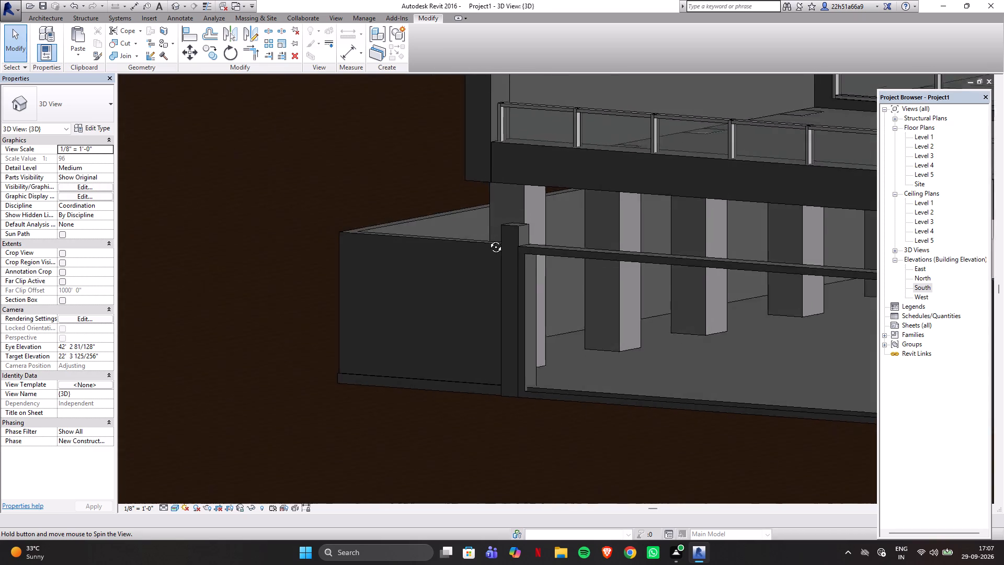
middle_click_drag(488, 239, 598, 252, "shift")
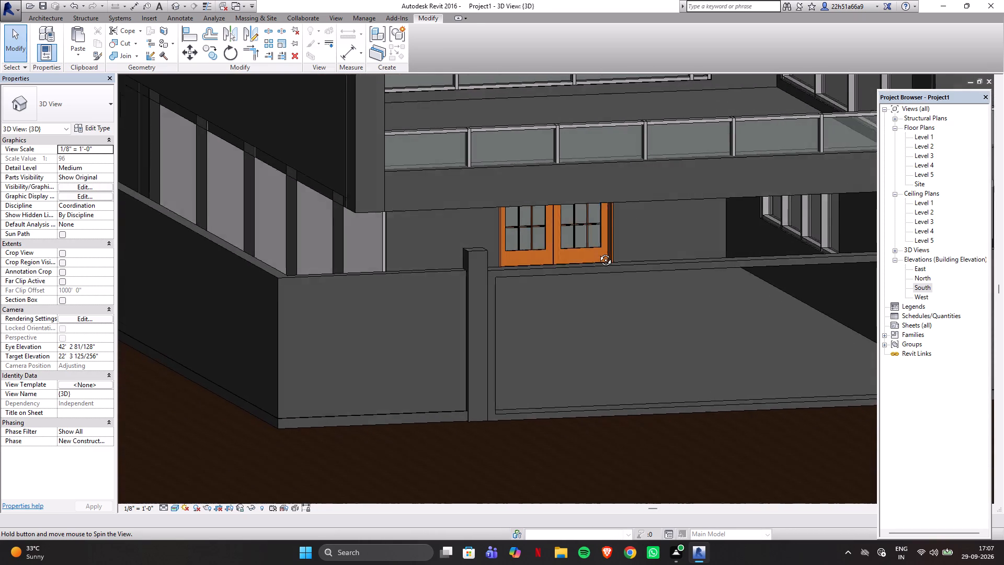
middle_click_drag(598, 252, 572, 223, "shift")
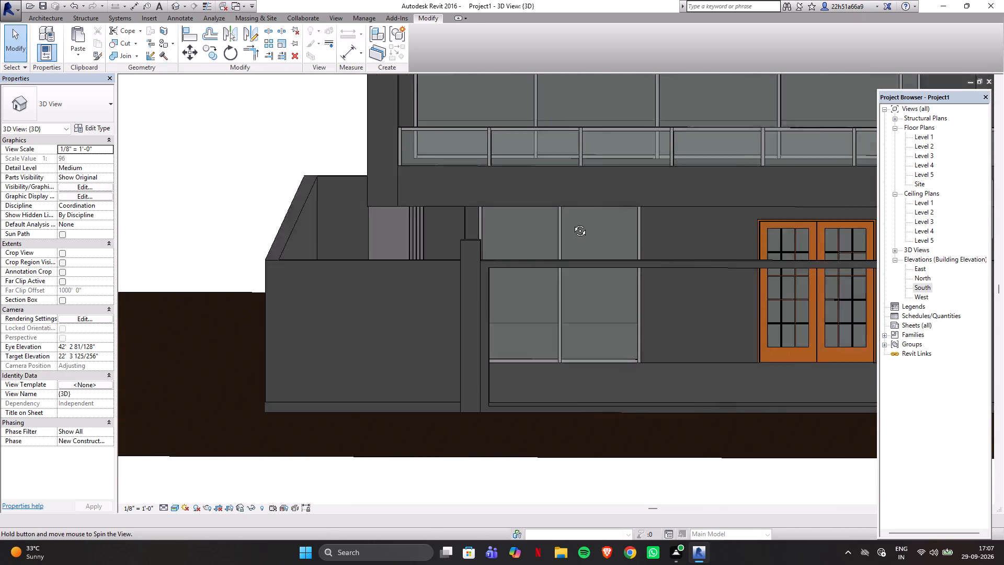
middle_click_drag(572, 223, 581, 223, "shift")
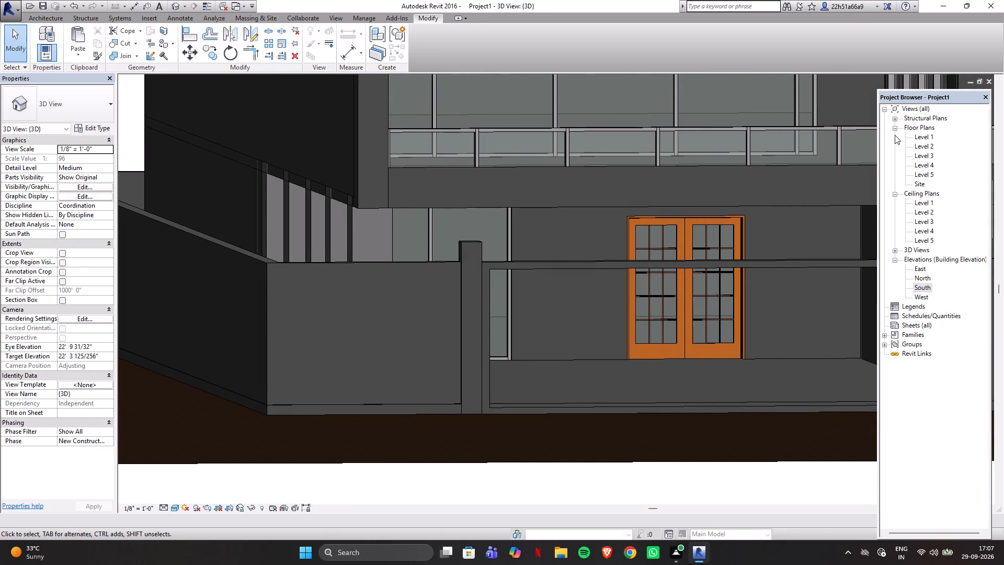
double_click(923, 290)
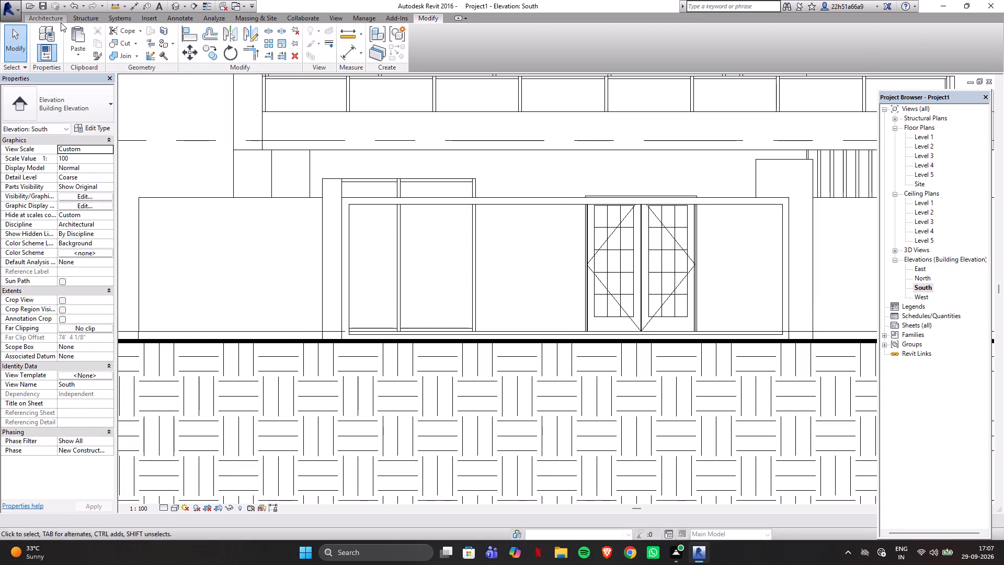
left_click(61, 22)
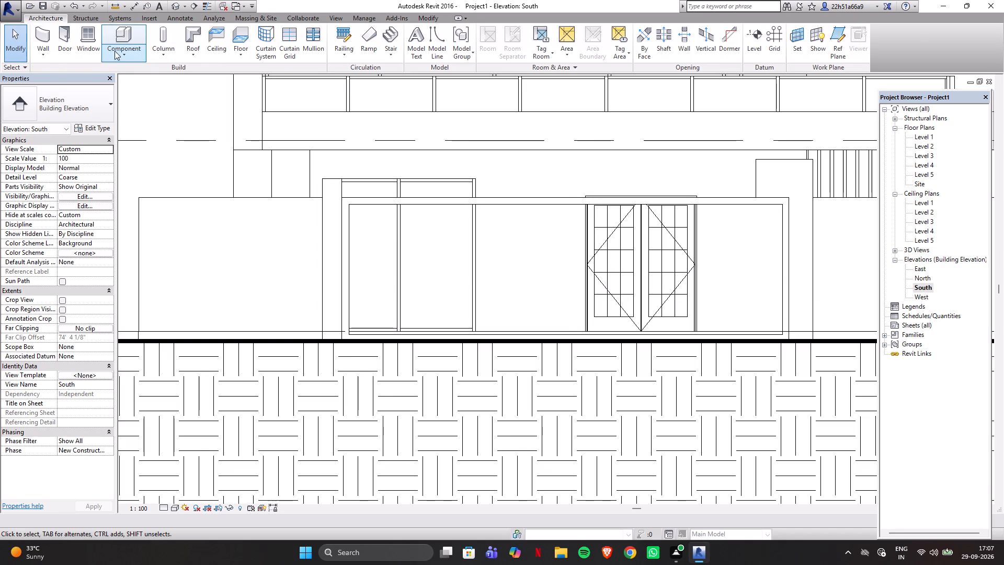
left_click(115, 52)
left_click(134, 98)
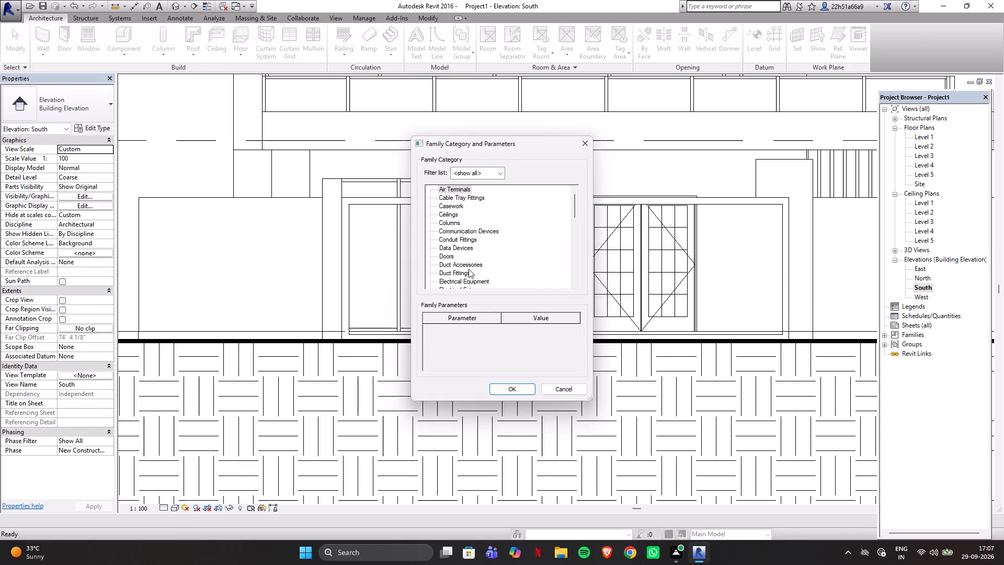
scroll(470, 269, "down", 20)
scroll(470, 269, "down", 5)
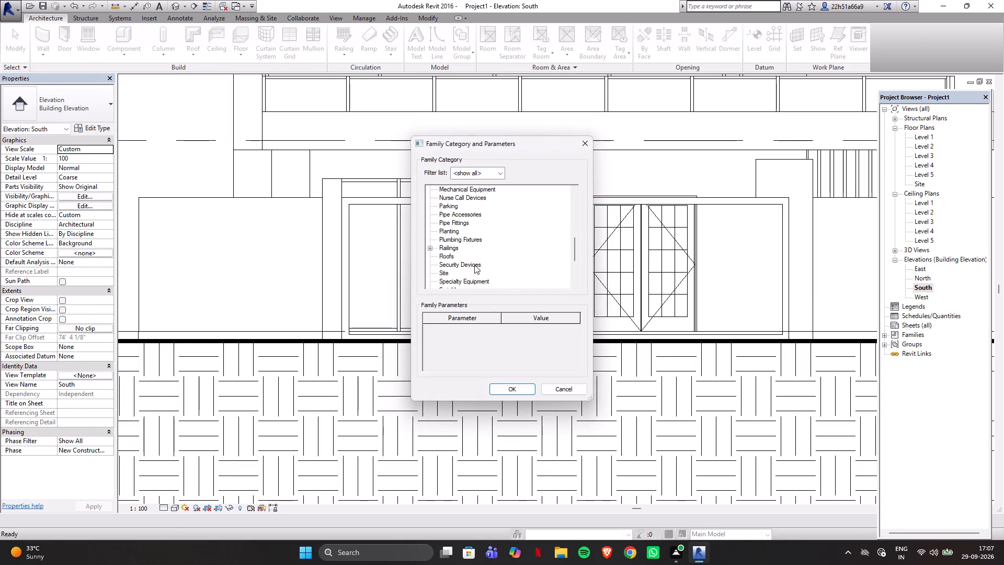
scroll(474, 265, "down", 11)
left_click(451, 270)
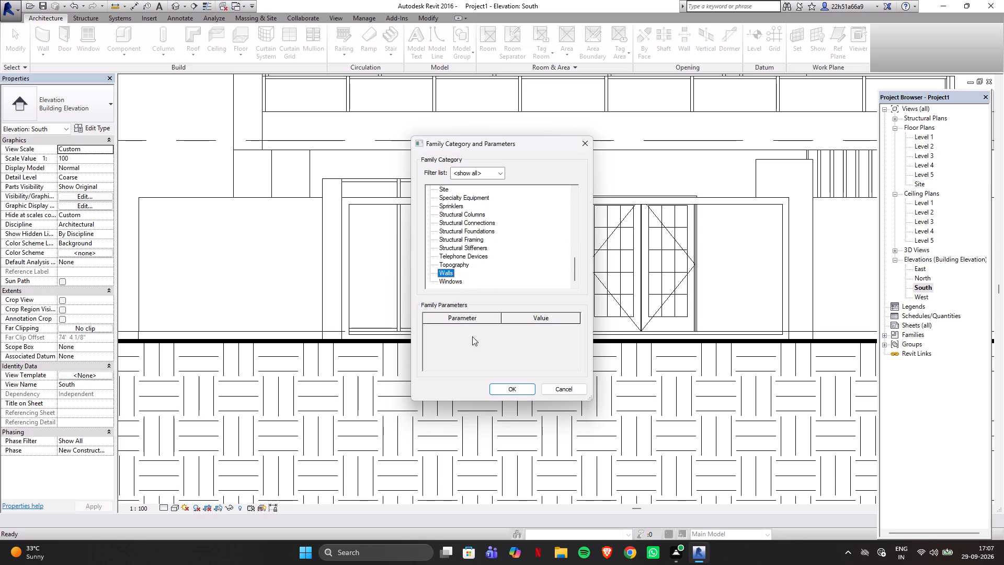
left_click(506, 392)
left_click(508, 291)
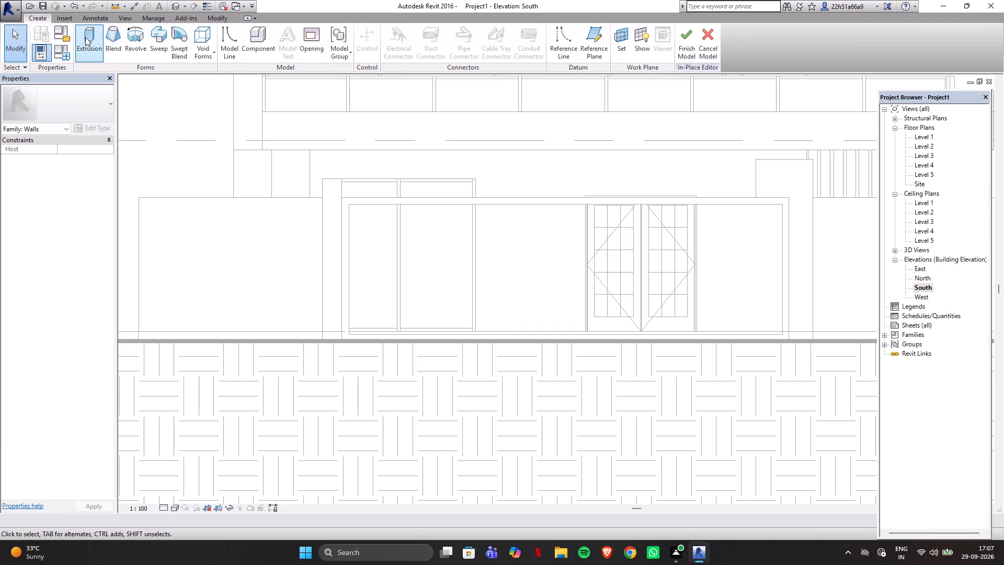
Extrude a vertical bar about 3" wide by 6'-10" high, 1'-0" deep, from the front wall's face at the middle of the gateway frame's opening.
left_click(85, 37)
left_click(477, 332)
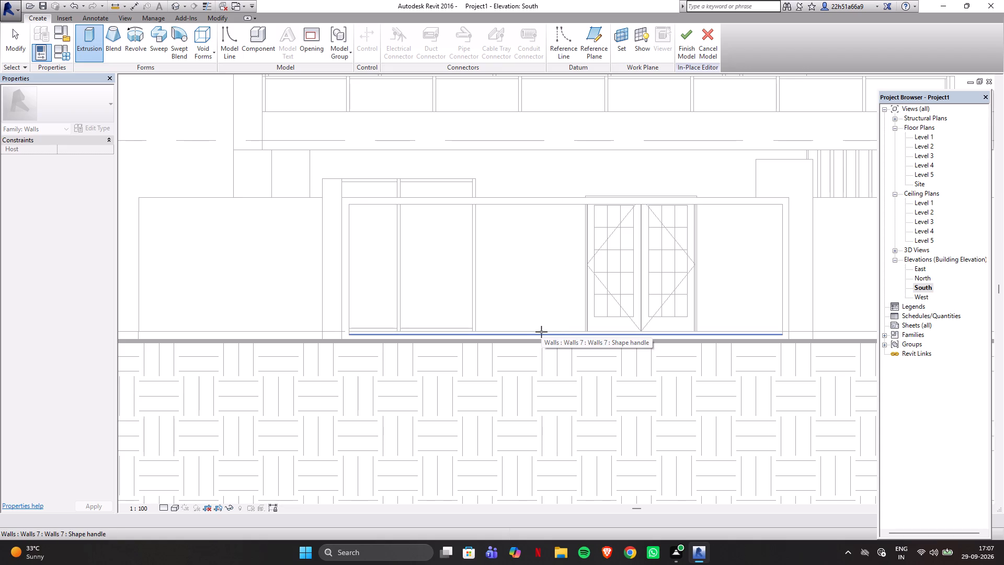
left_click(255, 201)
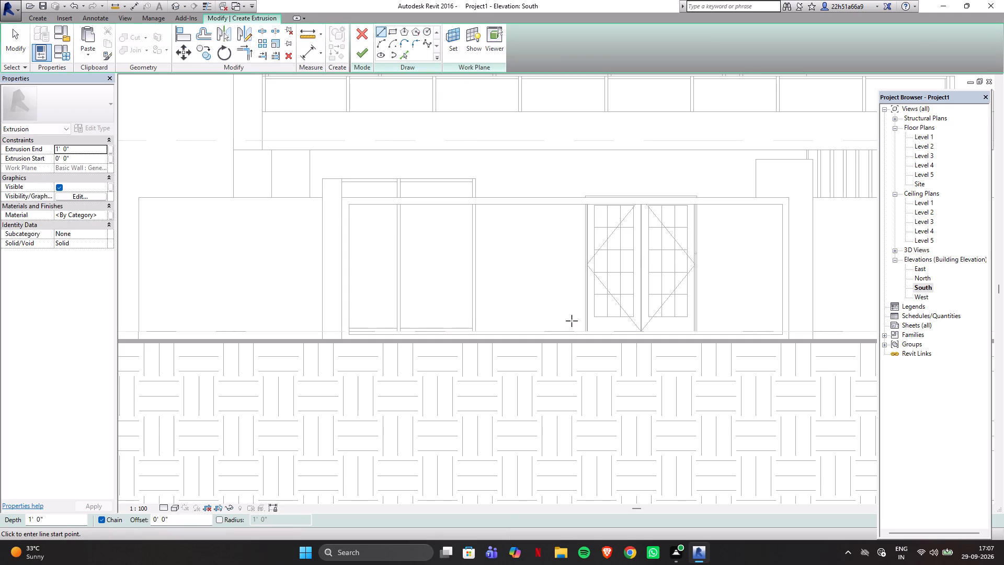
left_click(396, 33)
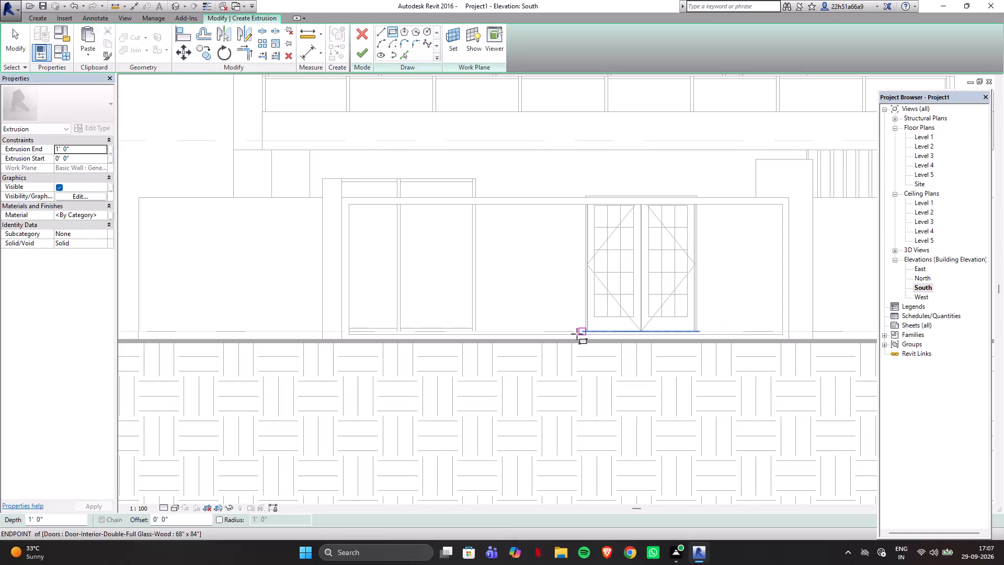
scroll(575, 333, "up", 4)
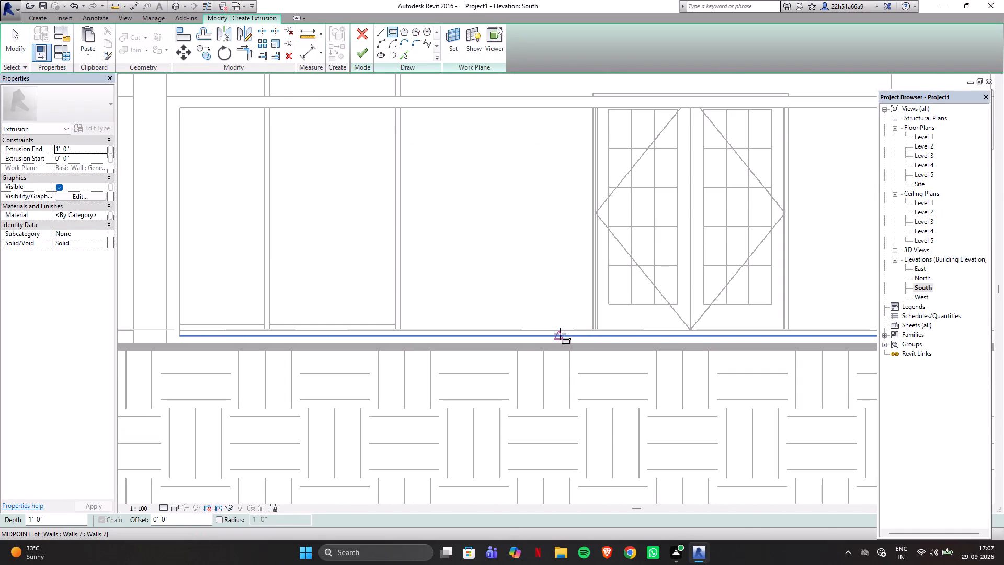
left_click(560, 334)
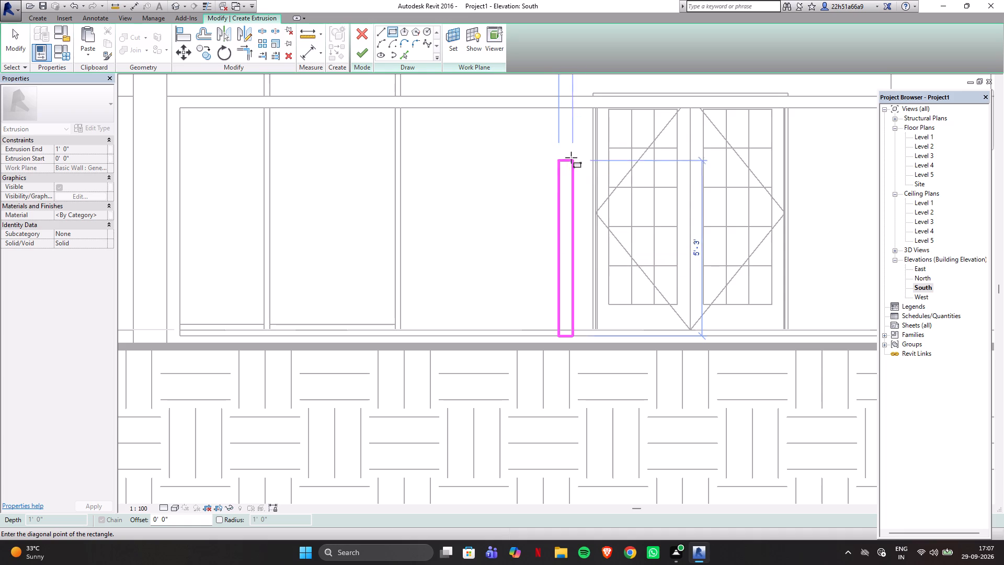
left_click(568, 109)
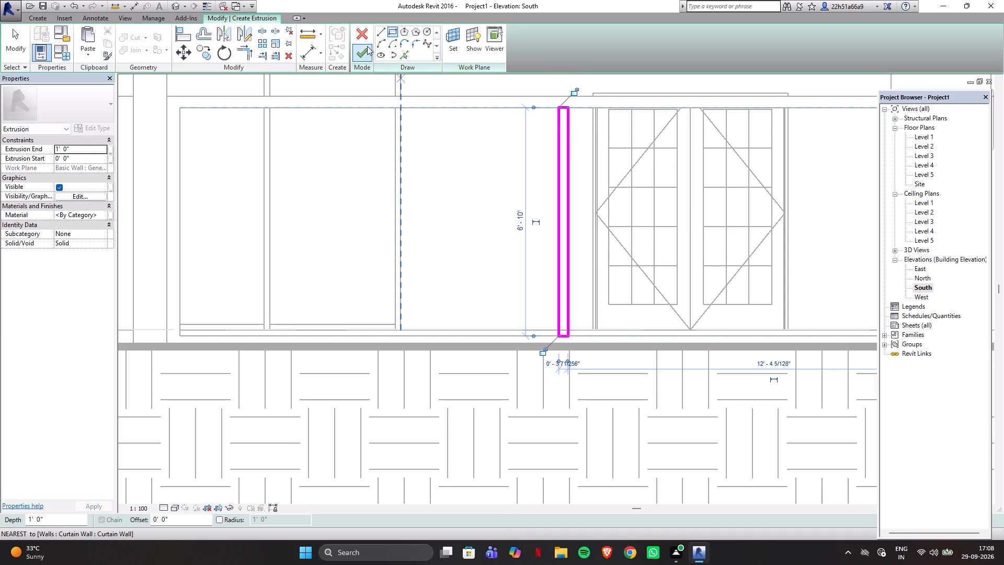
left_click(364, 51)
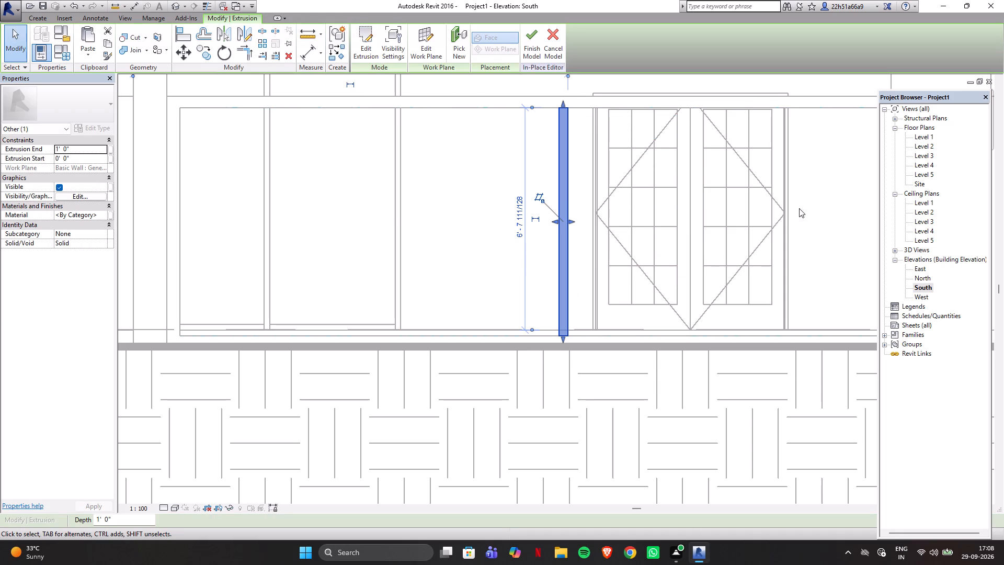
In the 3D view, stretch the new vertical bar's house-side face inward about 8" to meet the gateway frame's inner face.
left_click(173, 6)
scroll(445, 353, "down", 3)
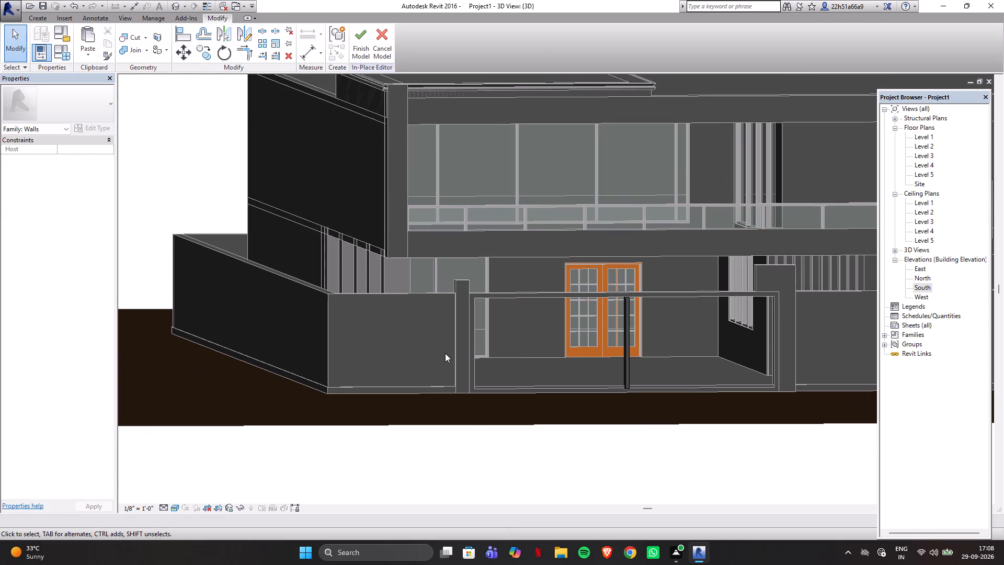
middle_click_drag(700, 435, 906, 564, "shift")
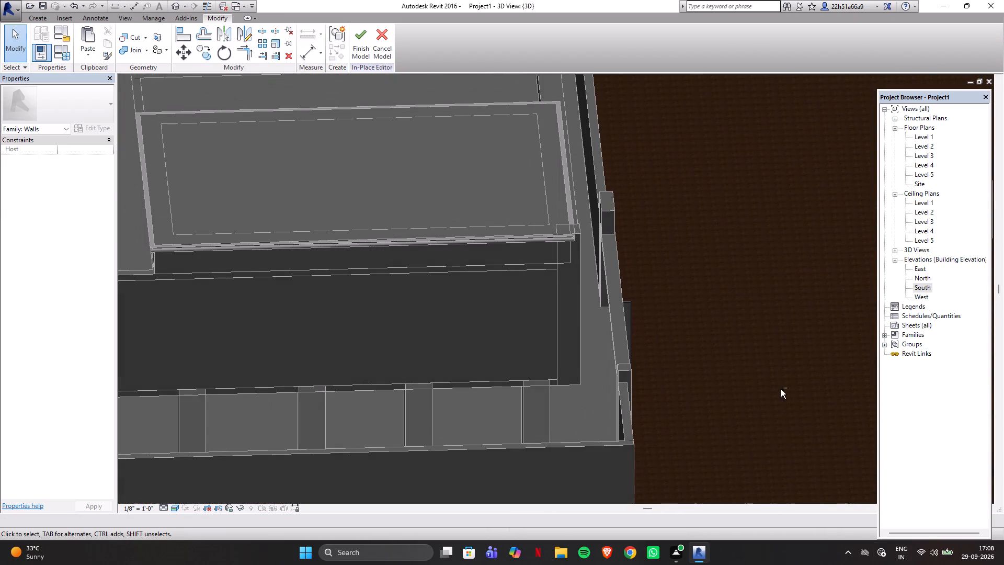
middle_click_drag(747, 295, 746, 472, "shift")
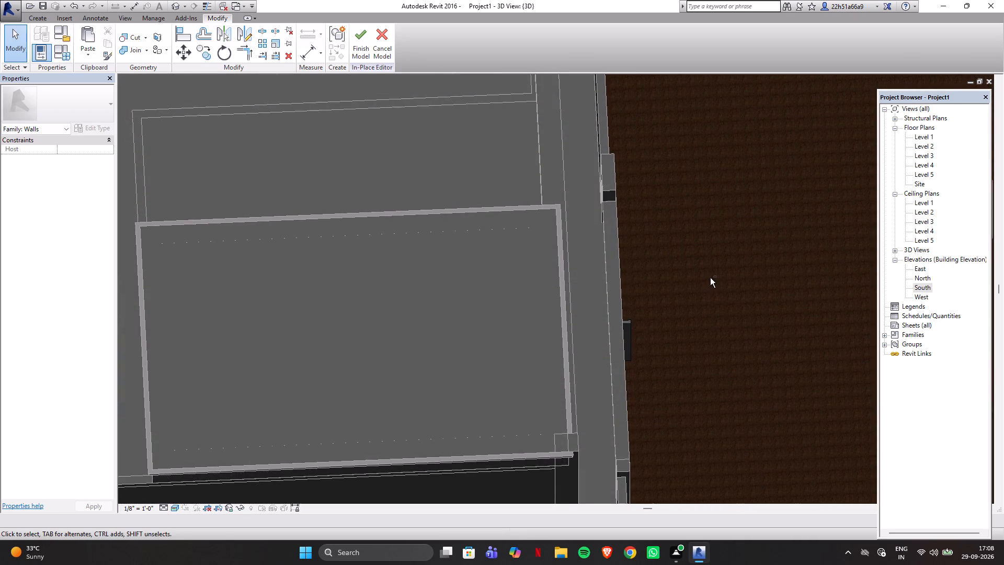
middle_click_drag(710, 277, 703, 341, "shift")
left_click(630, 331)
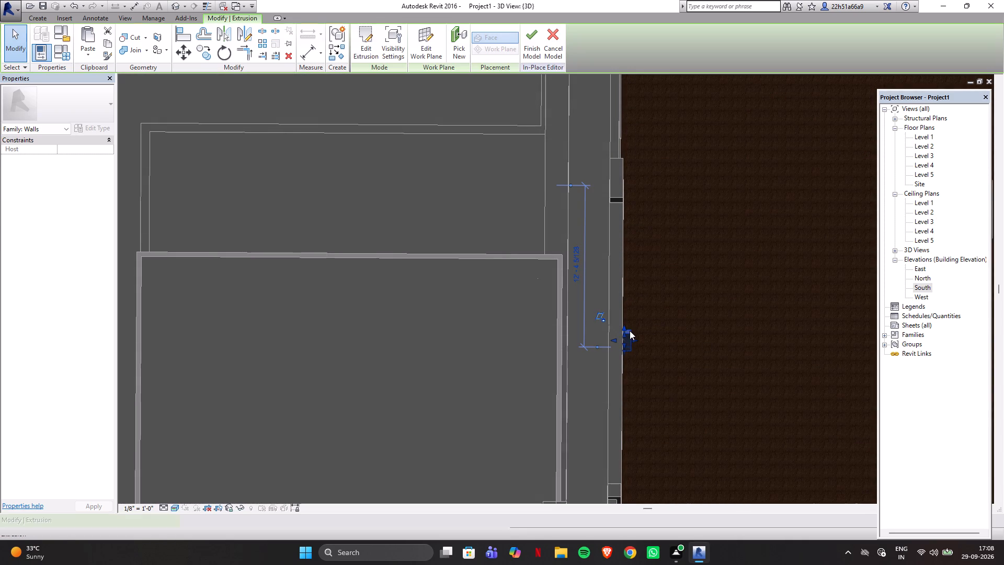
middle_click_drag(667, 294, 669, 365, "shift")
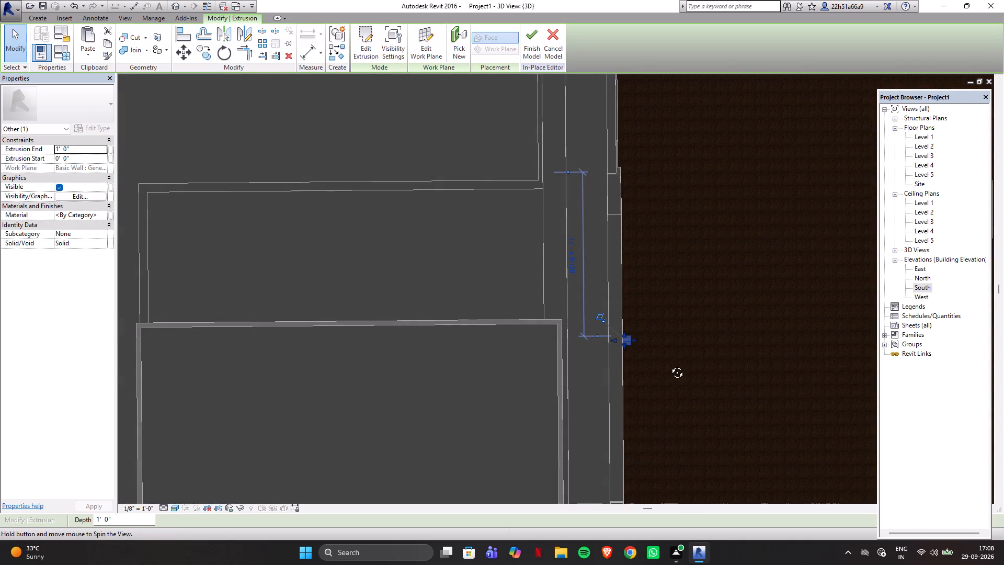
middle_click_drag(669, 365, 669, 348, "shift")
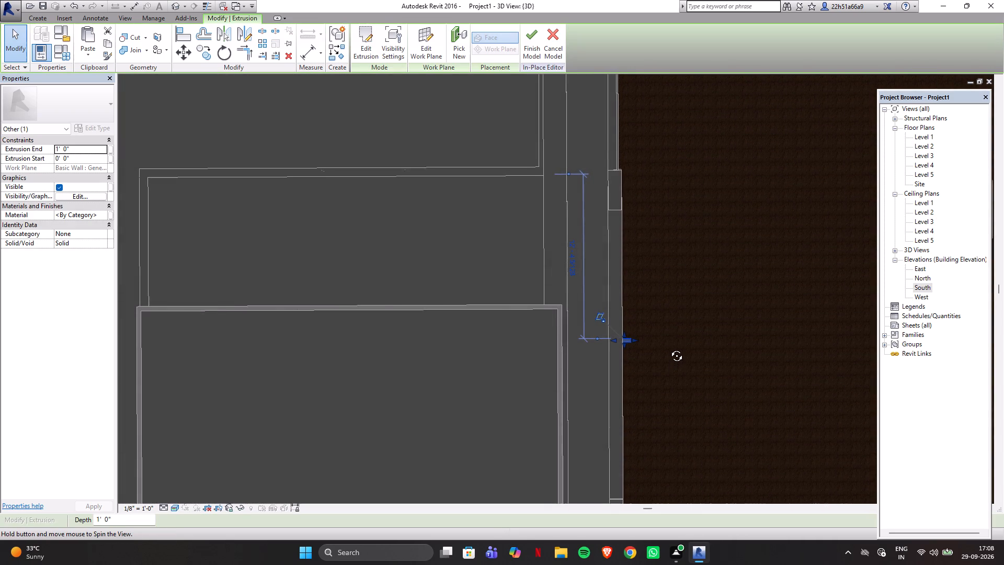
middle_click_drag(669, 348, 664, 376, "shift")
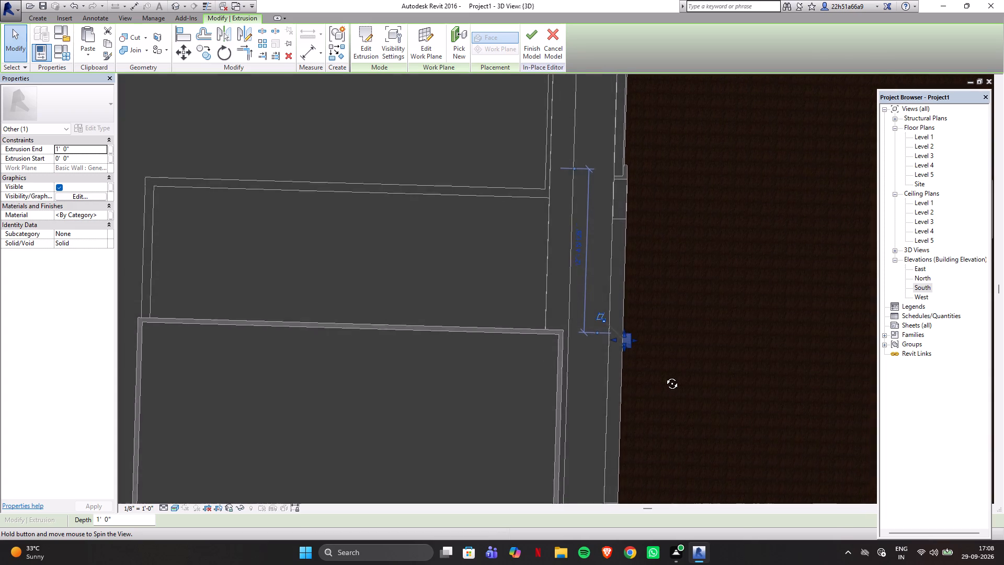
middle_click_drag(664, 376, 673, 339, "shift")
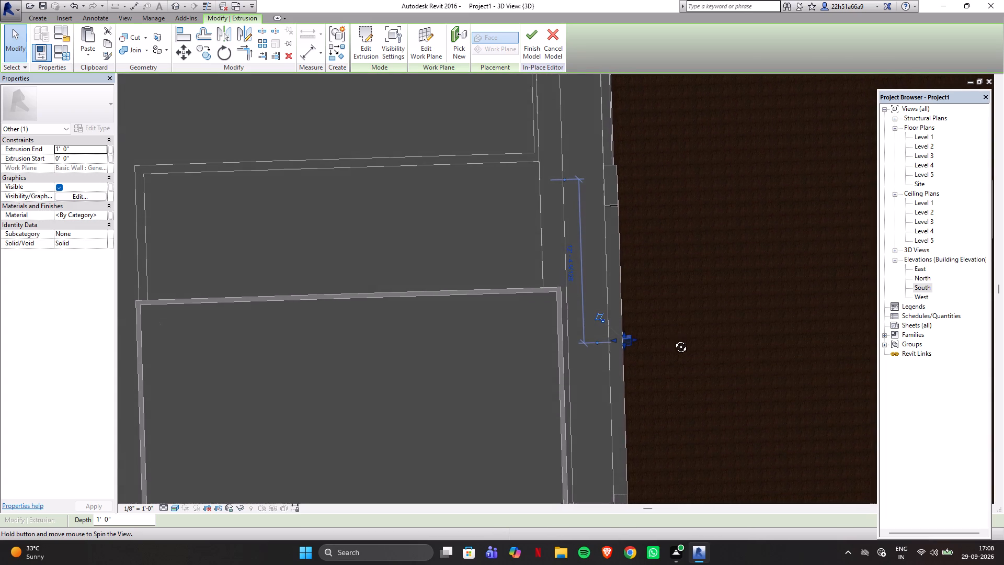
middle_click_drag(673, 339, 676, 446, "shift")
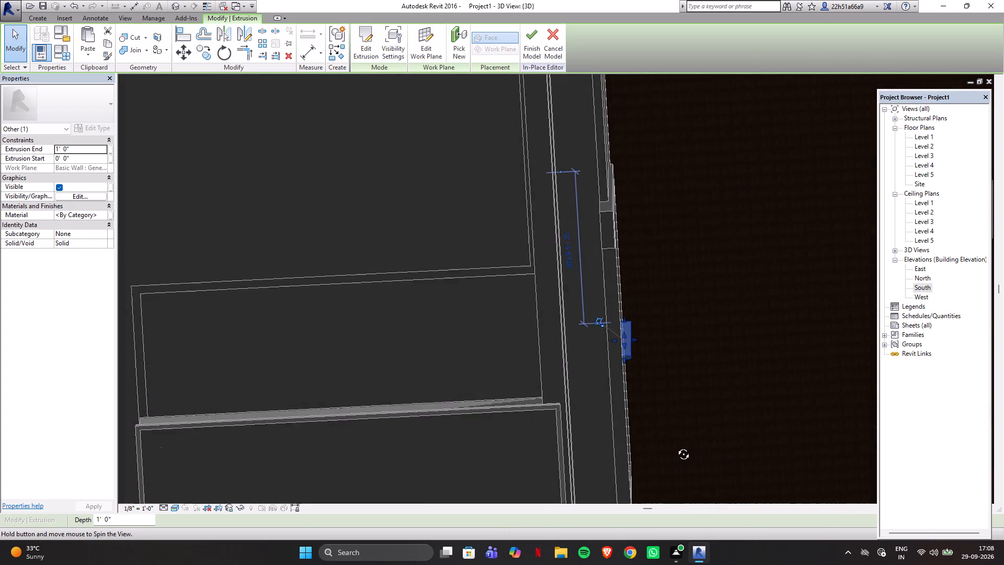
middle_click_drag(676, 446, 679, 366, "shift")
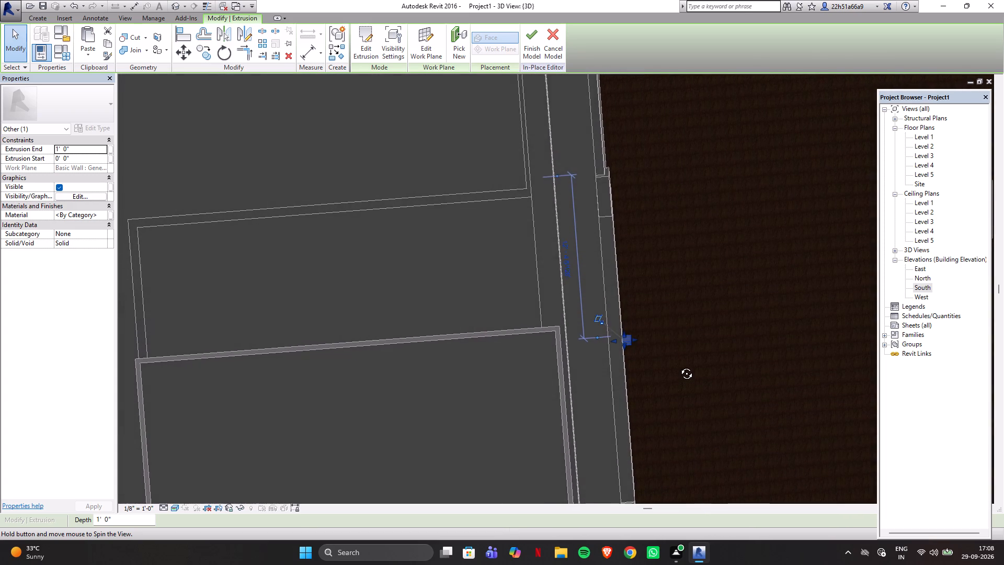
middle_click_drag(679, 366, 681, 346, "shift")
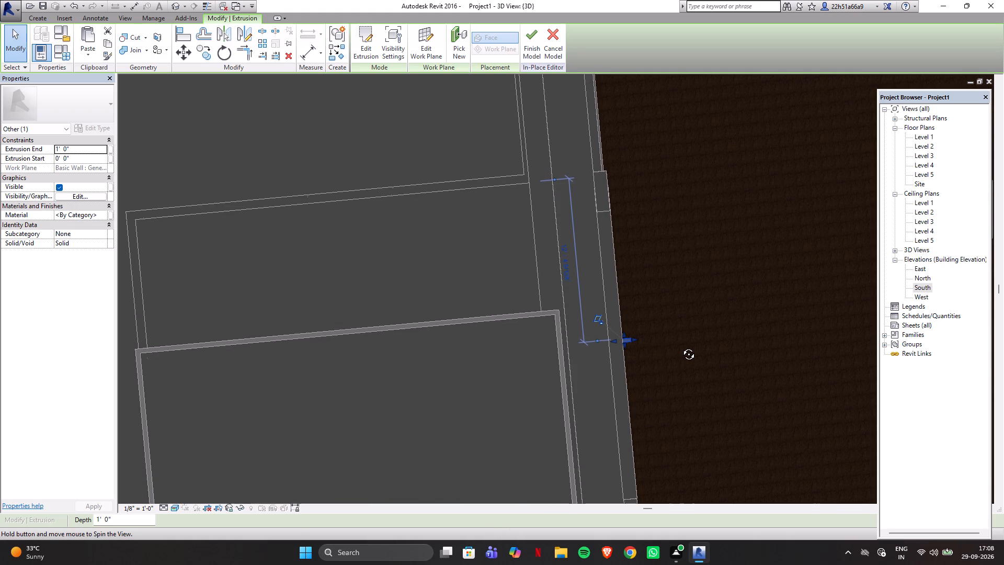
middle_click_drag(681, 346, 681, 344, "shift")
scroll(637, 340, "up", 6)
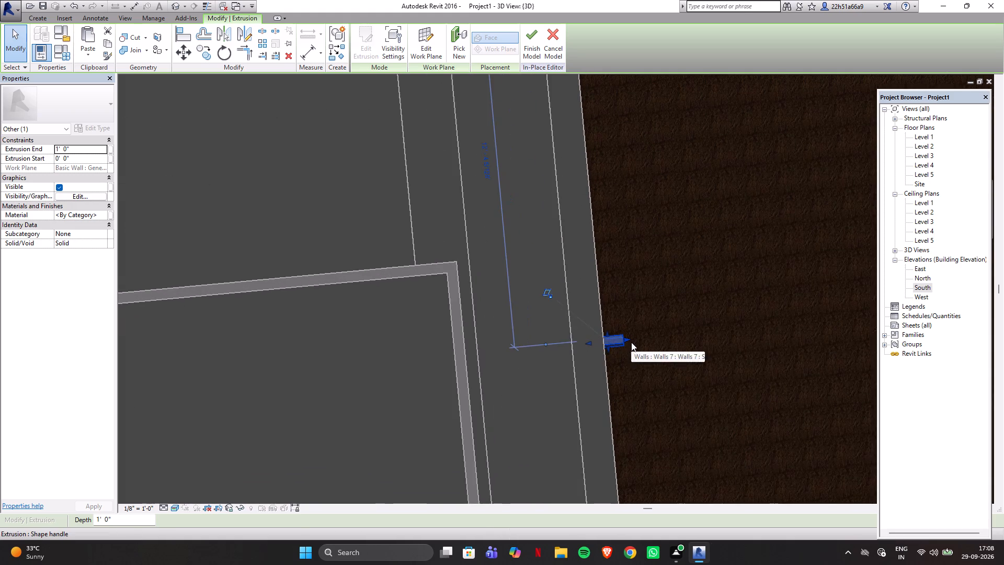
scroll(631, 342, "up", 4)
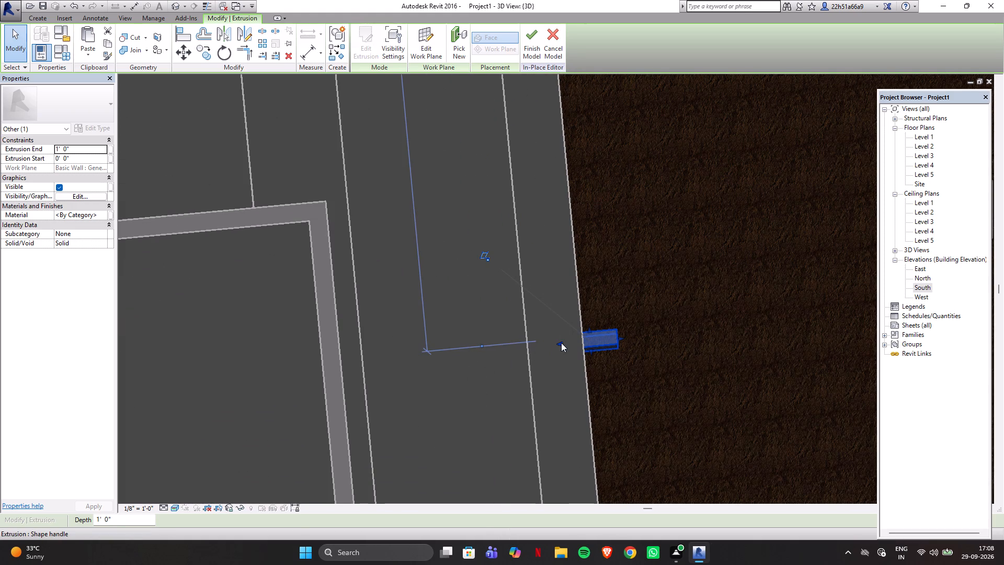
left_click_drag(561, 343, 529, 349)
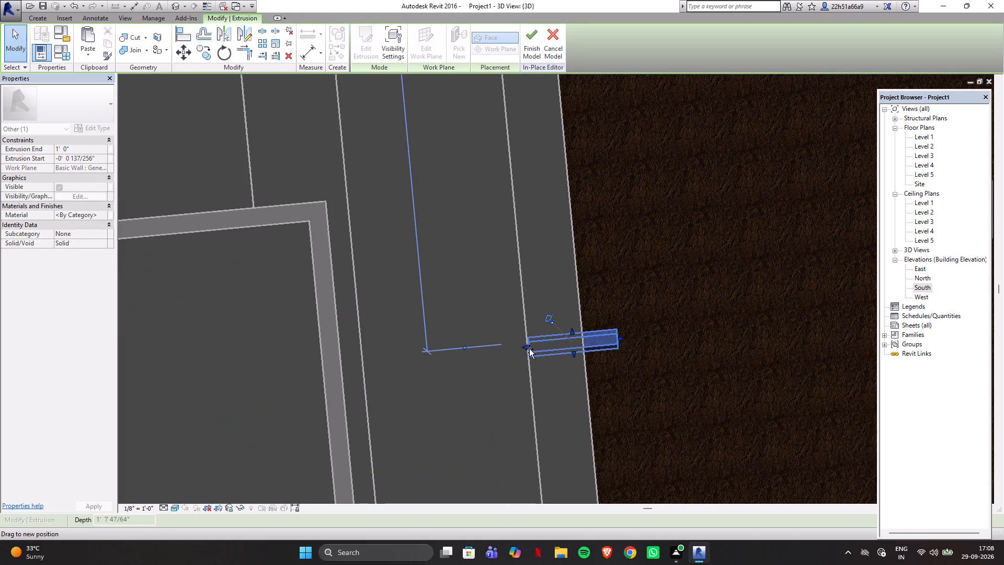
left_click_drag(529, 349, 528, 349)
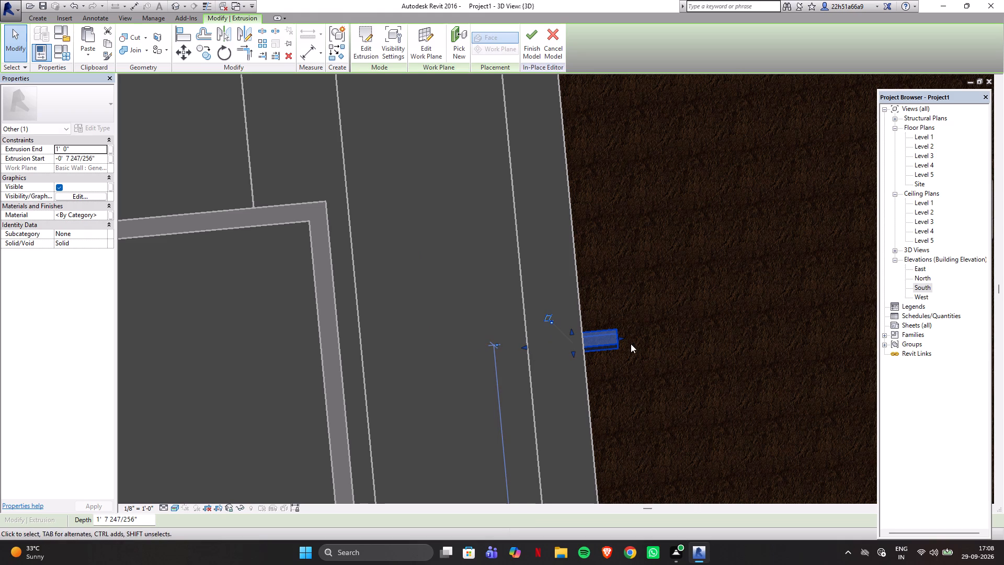
Pull the bar's street-side face back to the gateway frame's outer face, at an extrusion end of about 4 1/2", and finish the in-place model.
left_click_drag(622, 338, 590, 342)
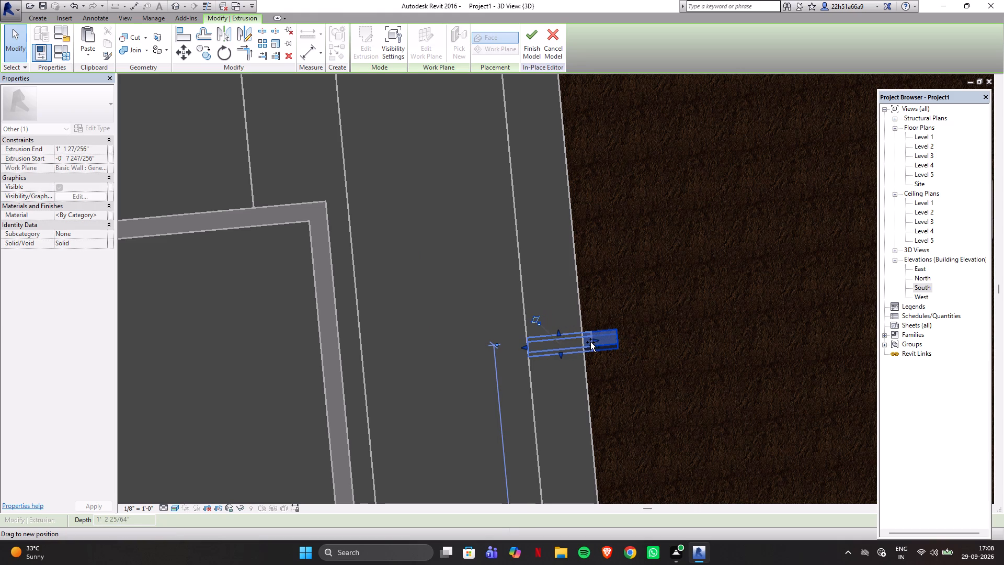
left_click_drag(590, 342, 584, 342)
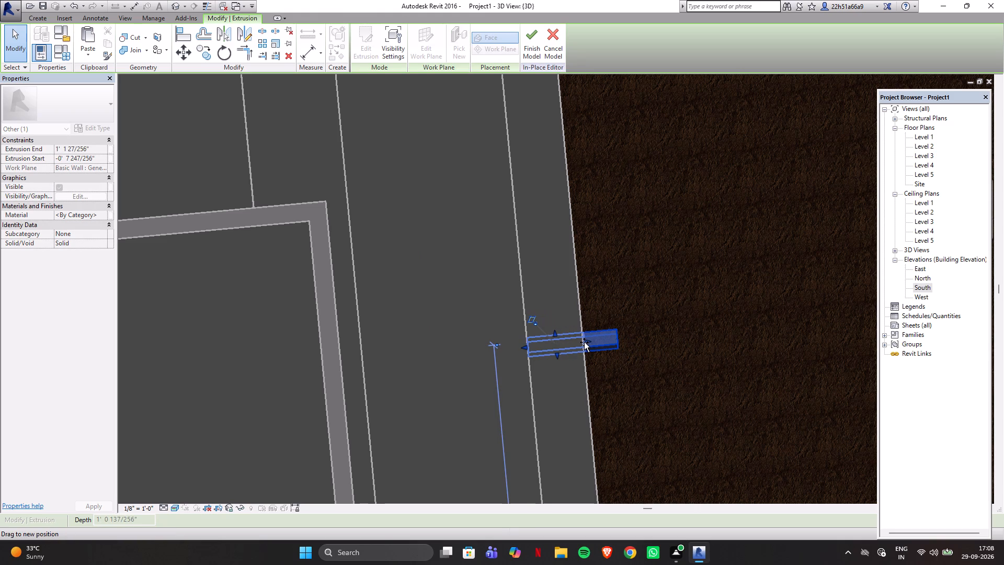
left_click_drag(584, 342, 584, 342)
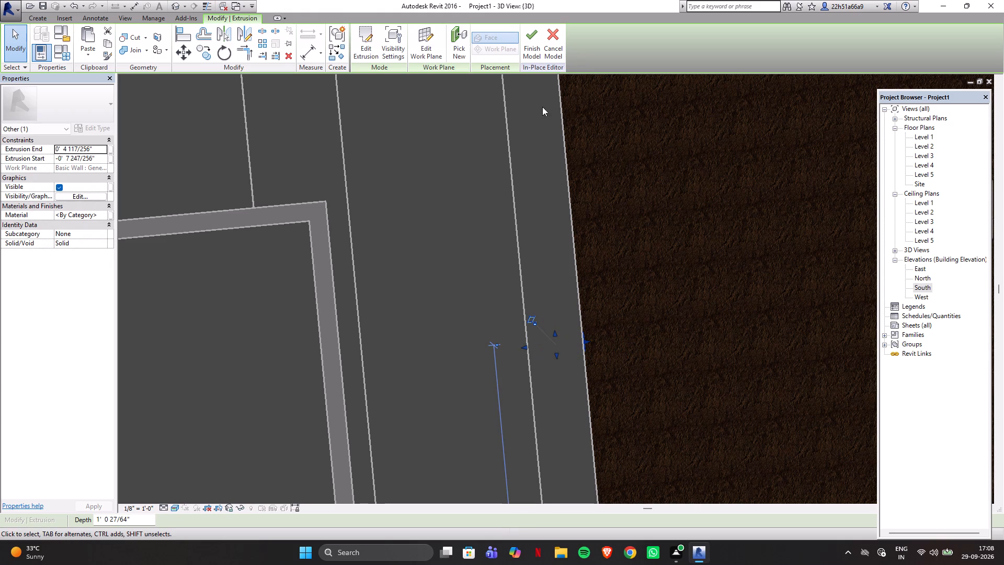
left_click(527, 40)
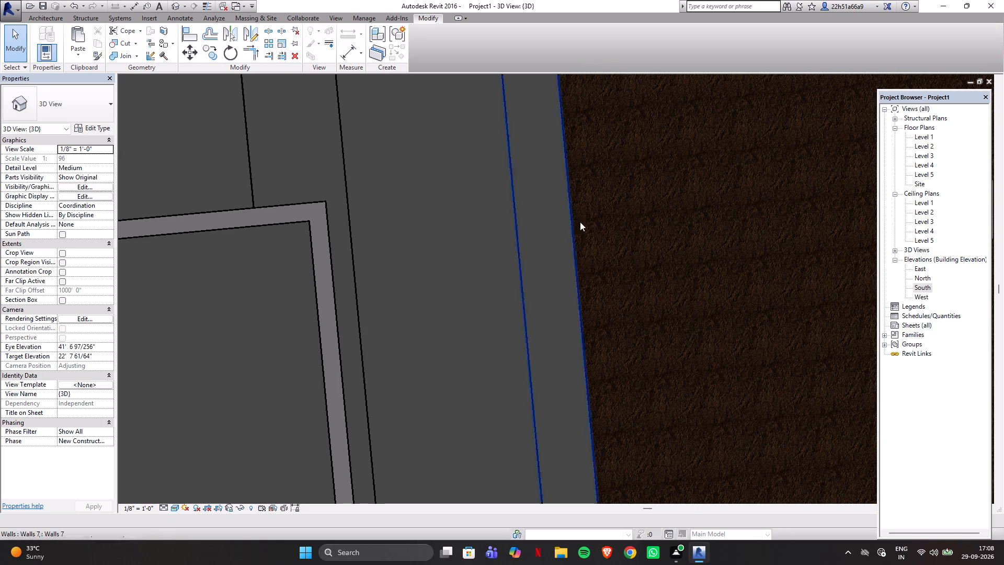
Examine the finished vertical bar inside the gateway frame from above and from the front of the house.
middle_click_drag(637, 294, 445, 231, "shift")
scroll(483, 268, "up", 1, "shift")
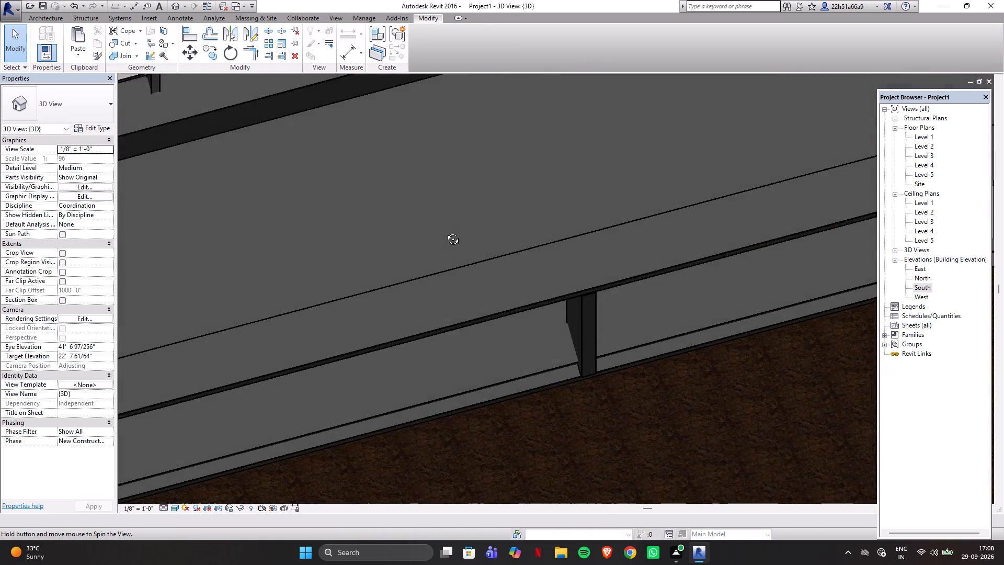
middle_click_drag(445, 231, 405, 50, "shift")
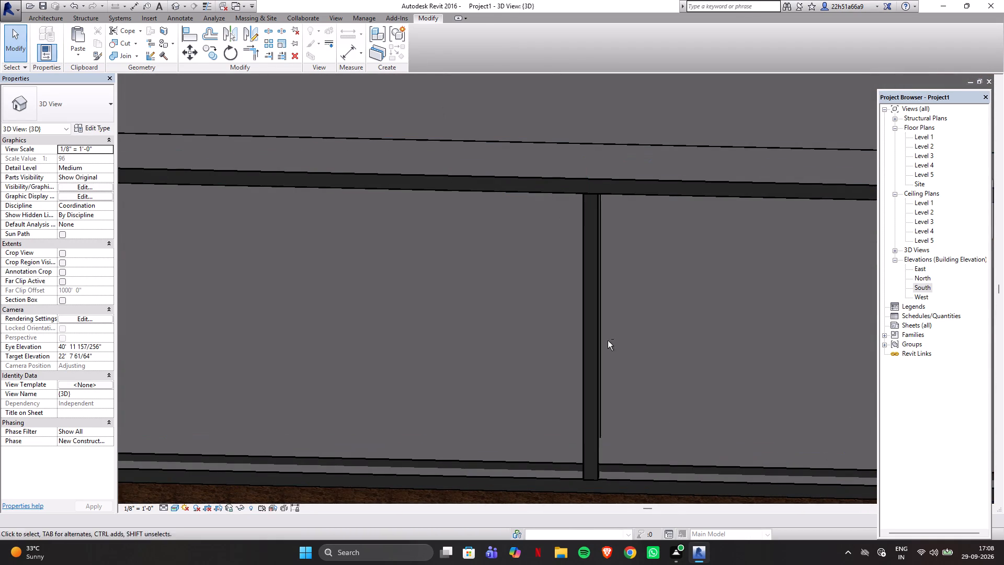
middle_click_drag(608, 341, 577, 205, "shift")
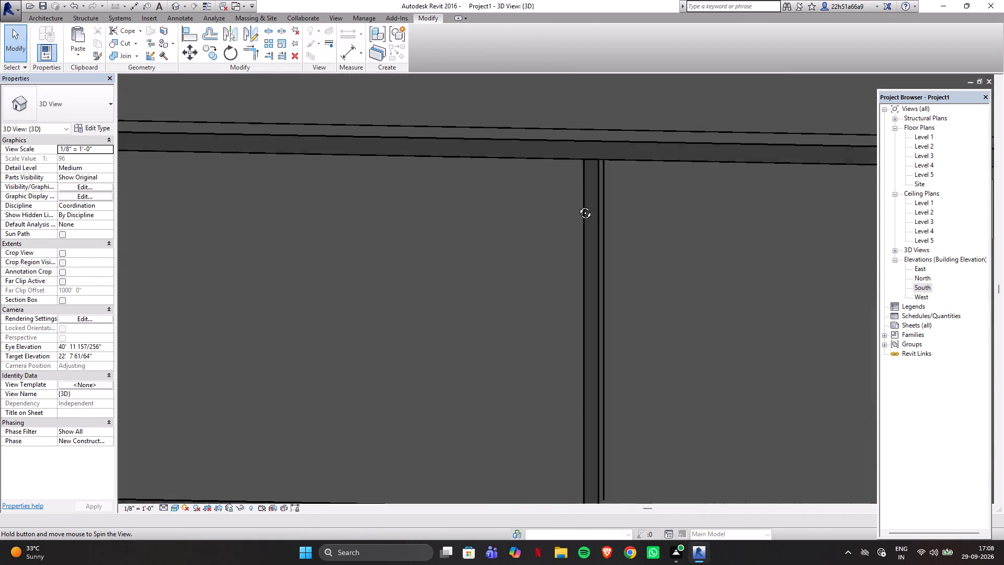
middle_click_drag(577, 205, 615, 170, "shift")
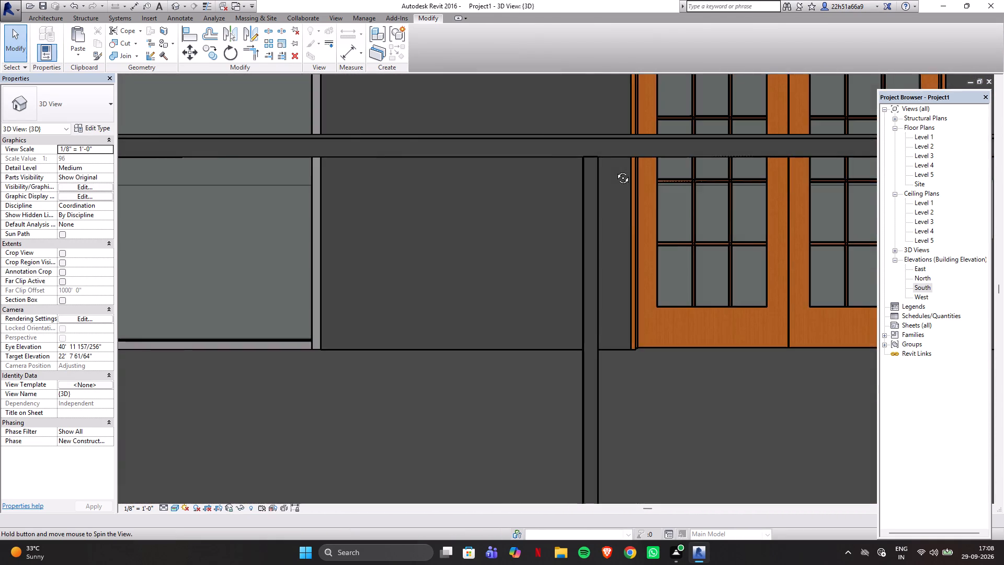
middle_click_drag(615, 170, 619, 167, "shift")
scroll(551, 229, "down", 8)
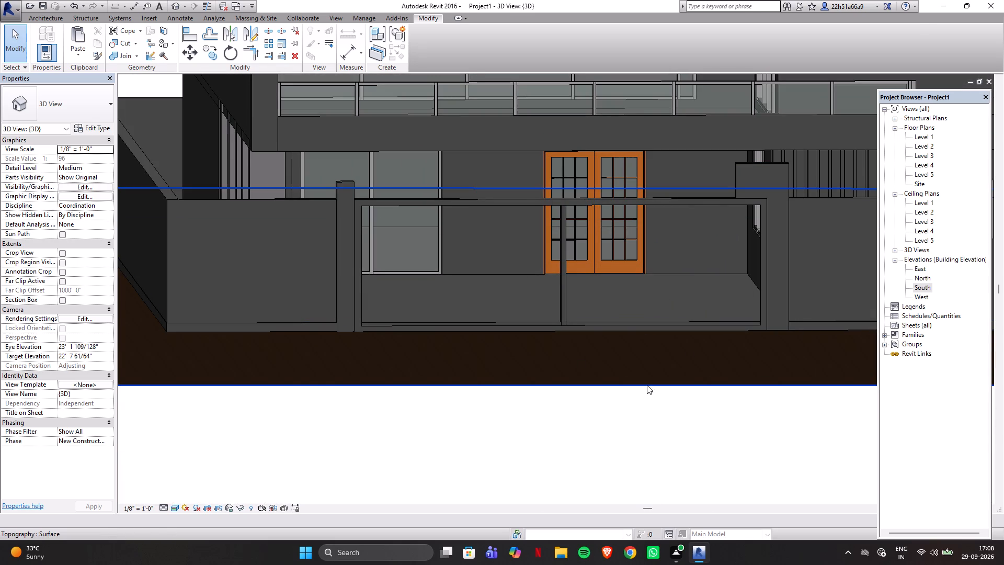
scroll(713, 315, "up", 3)
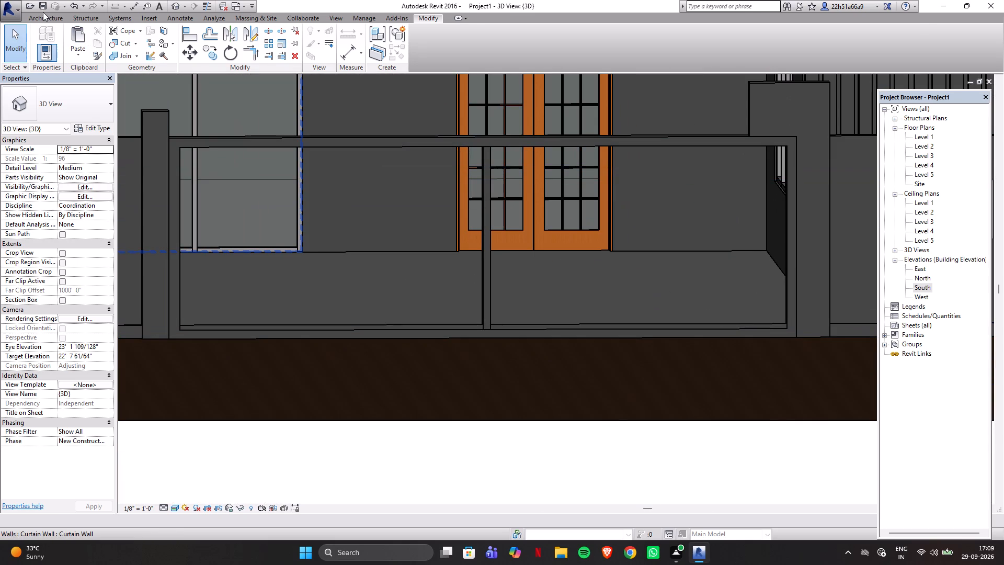
Start another in-place model in the Walls category with the name Walls 9, and open the South elevation.
left_click(43, 19)
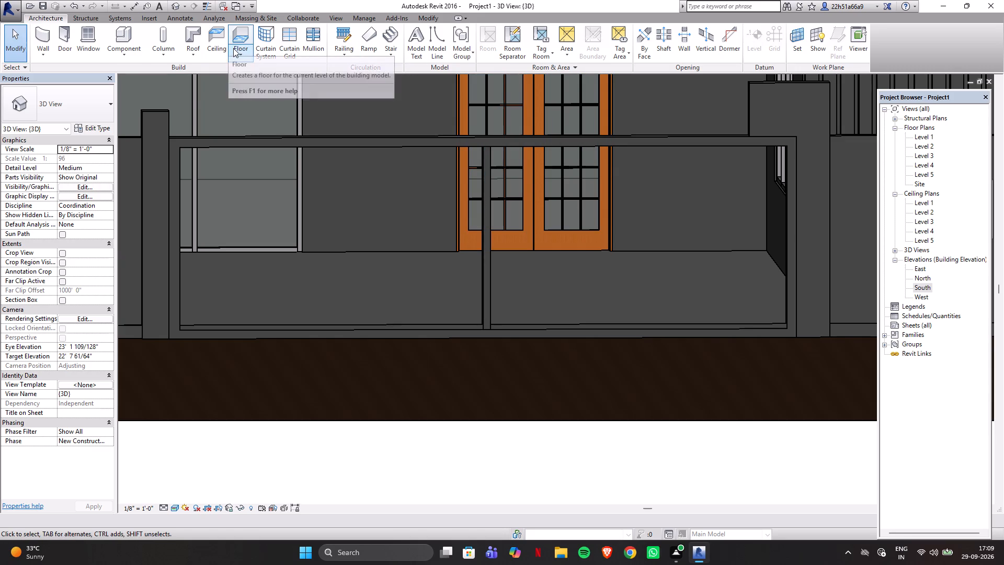
left_click(126, 46)
left_click(133, 96)
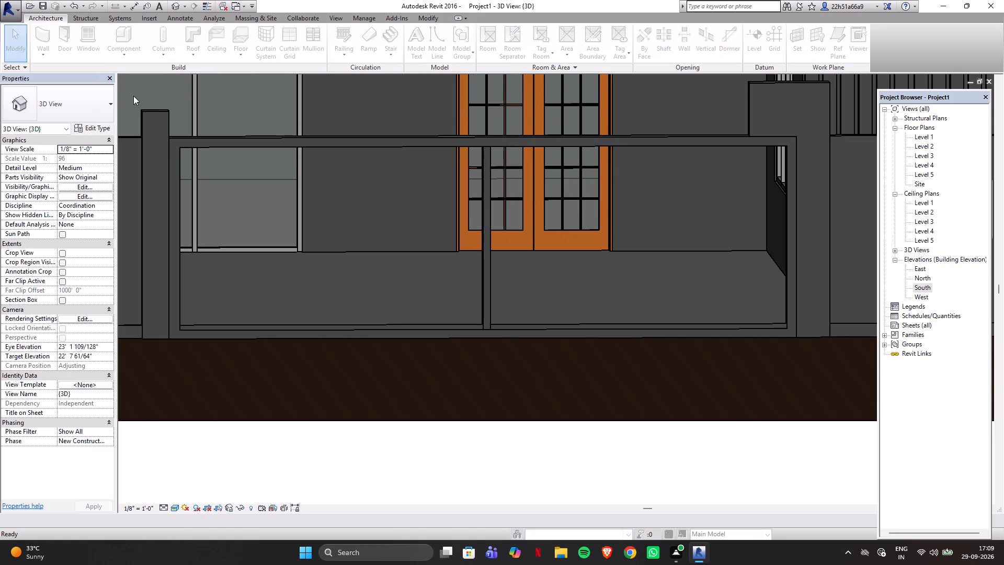
scroll(464, 231, "down", 17)
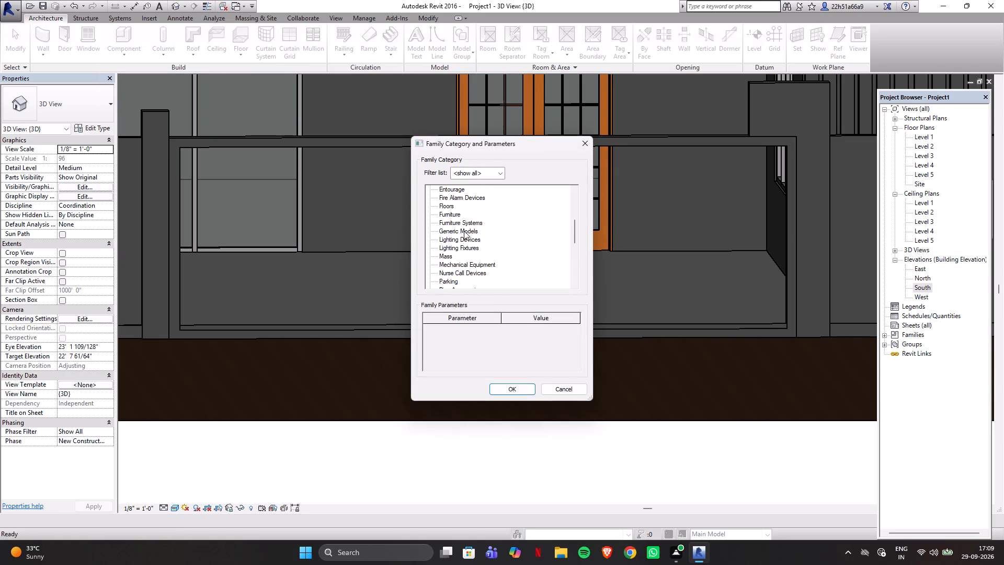
scroll(464, 231, "down", 20)
scroll(464, 231, "down", 1)
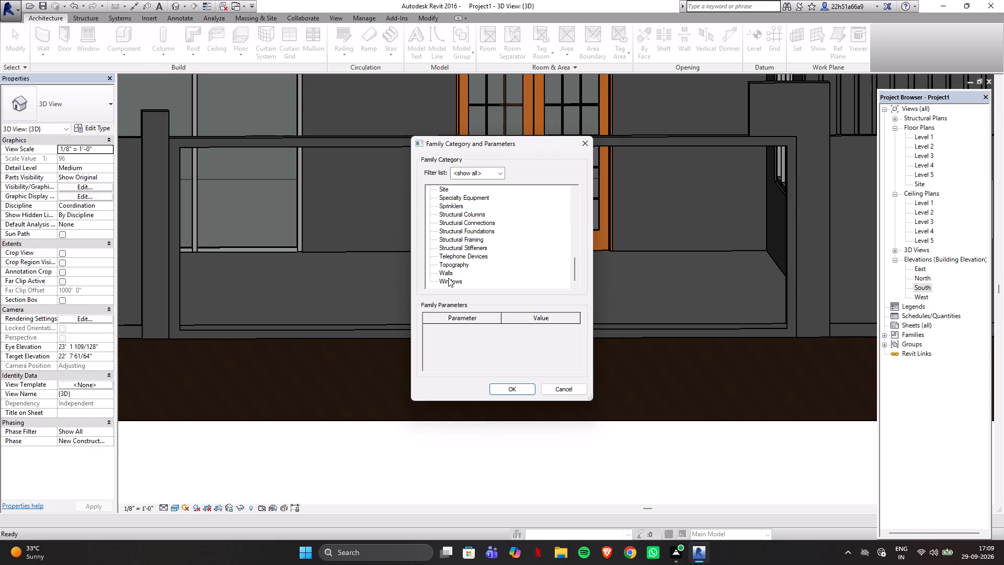
left_click(447, 273)
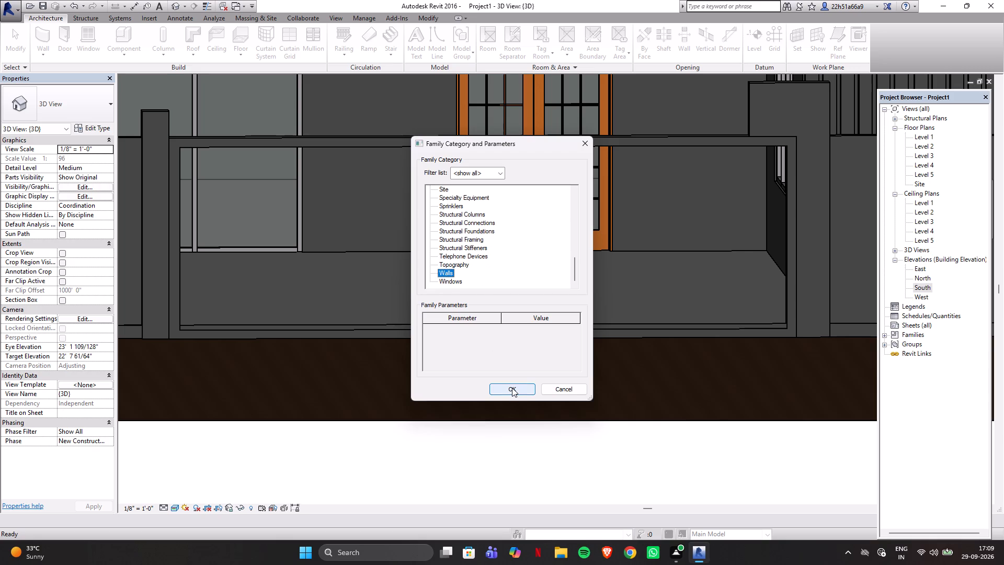
left_click(512, 388)
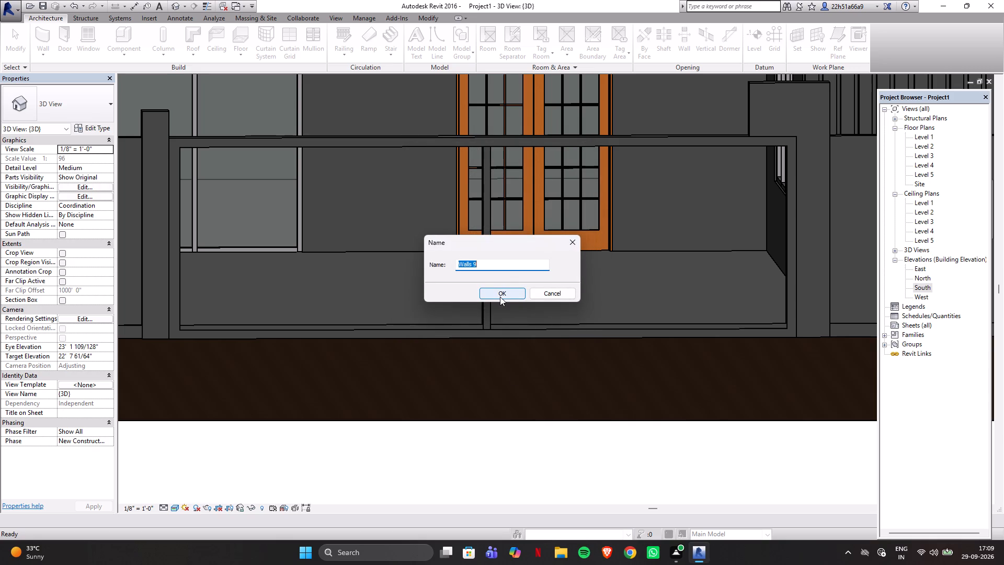
left_click(501, 292)
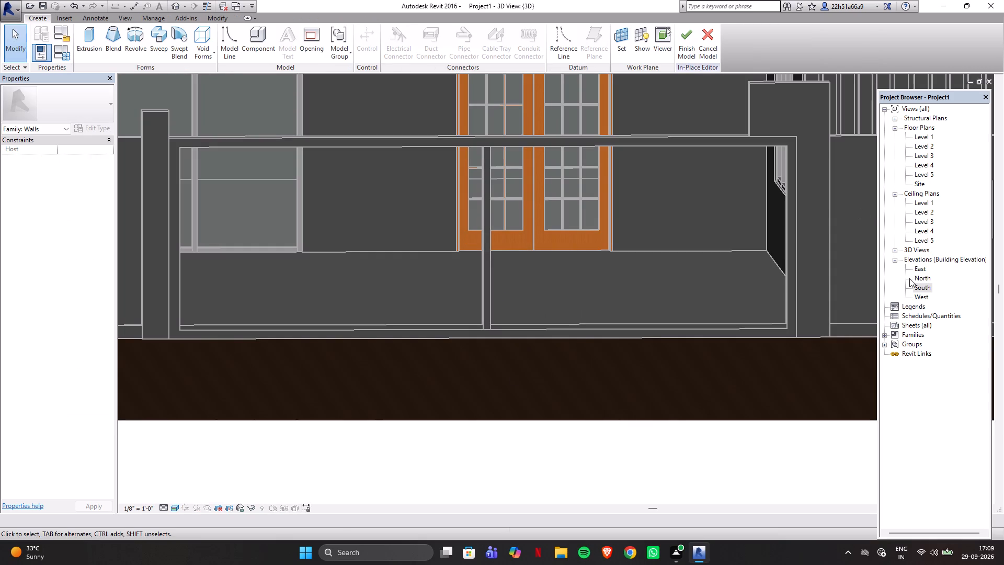
double_click(921, 288)
Start an extrusion on the front boundary wall's plane and sketch an 11'-4" by about 3" rectangle low in the gateway's west bay.
scroll(498, 250, "down", 3)
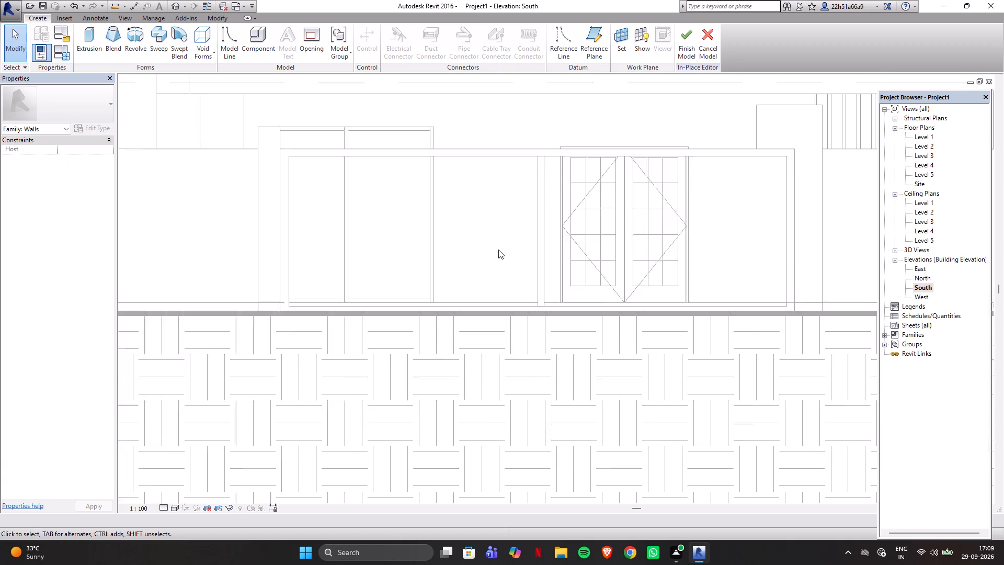
scroll(498, 250, "down", 5)
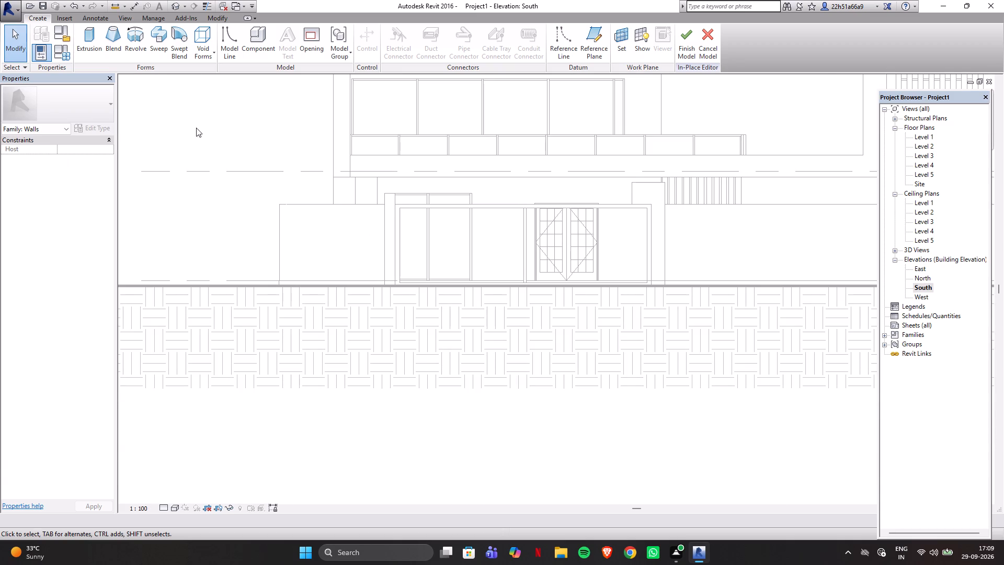
left_click(88, 37)
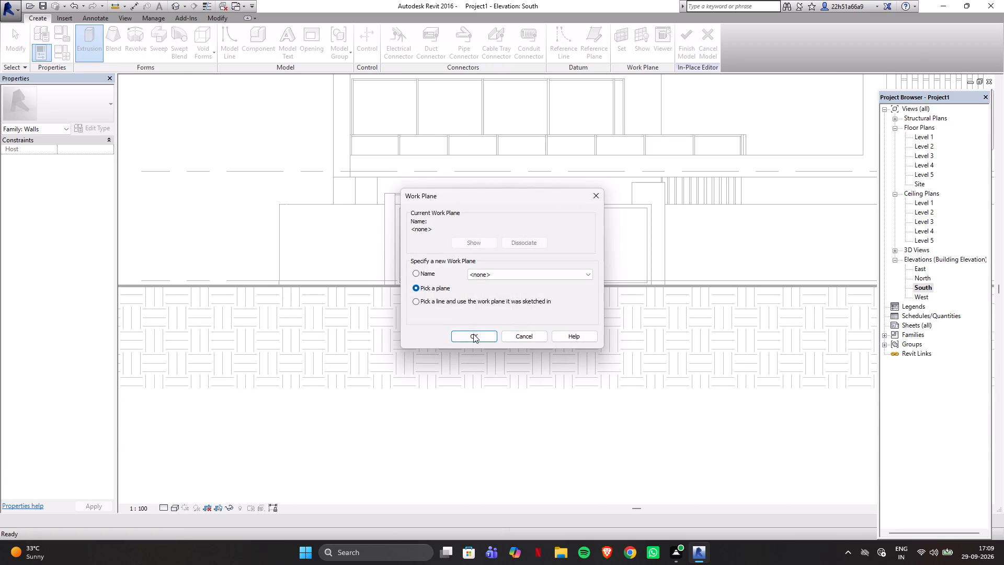
left_click(473, 334)
left_click(363, 206)
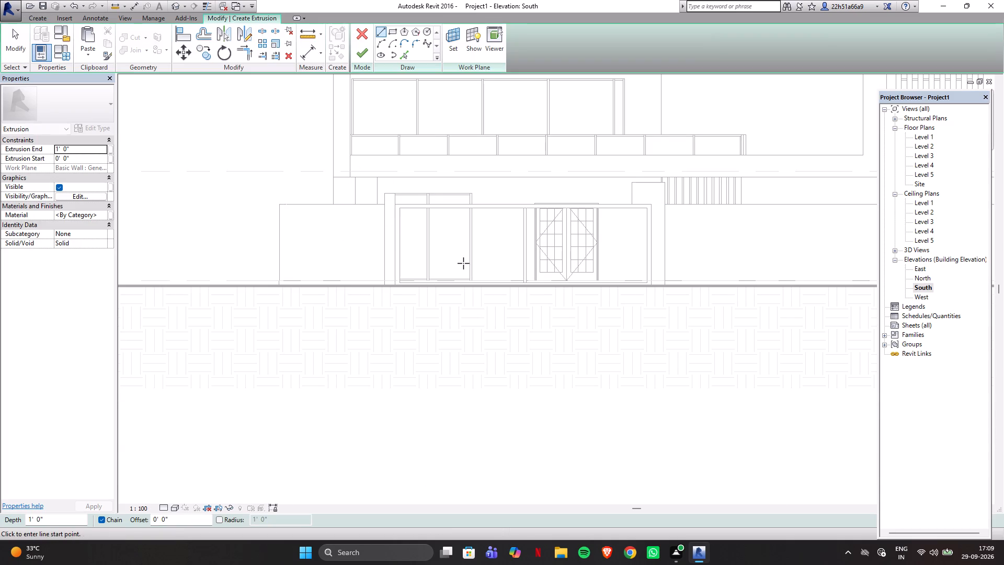
scroll(416, 262, "up", 3)
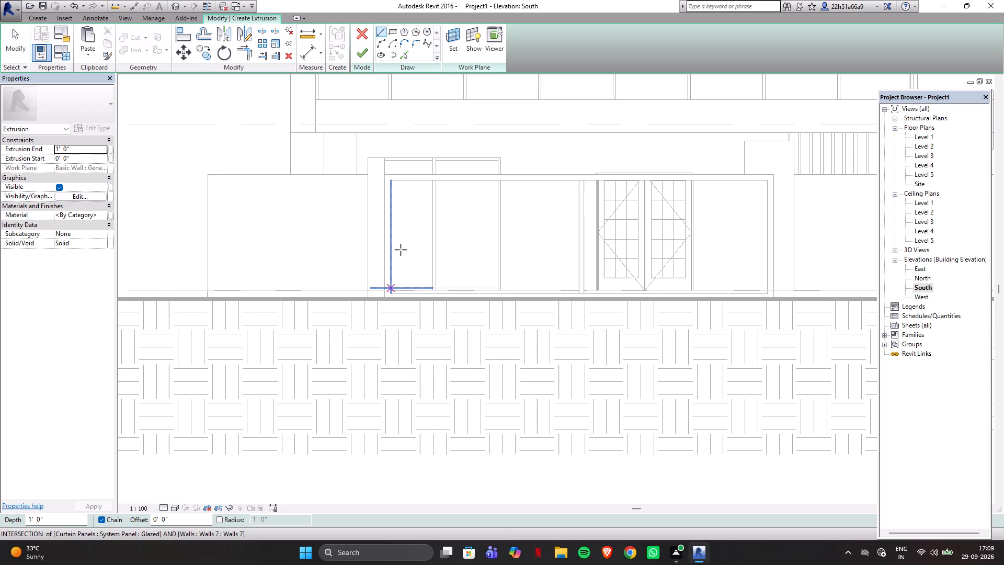
left_click(391, 30)
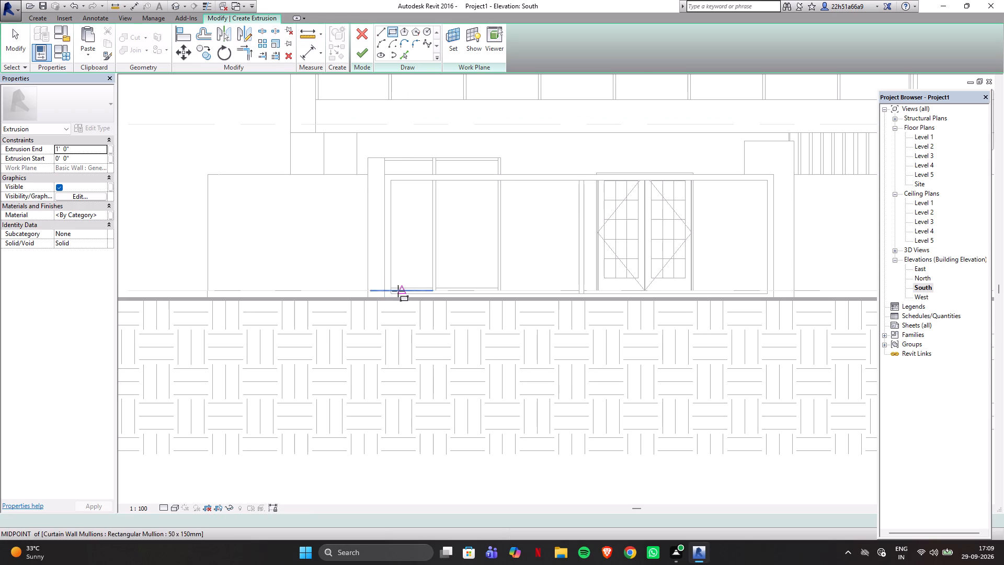
scroll(394, 288, "up", 4)
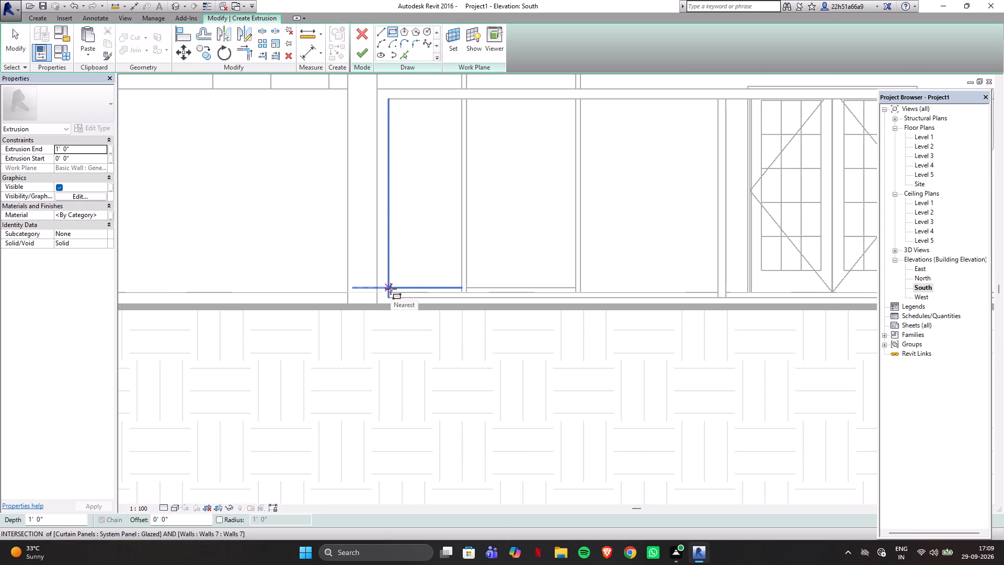
left_click(391, 289)
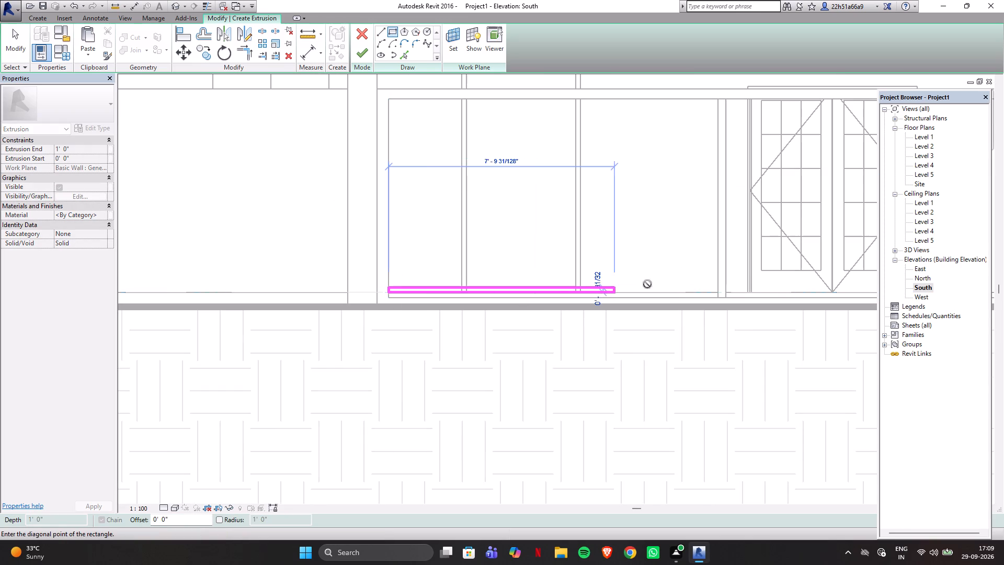
left_click(716, 280)
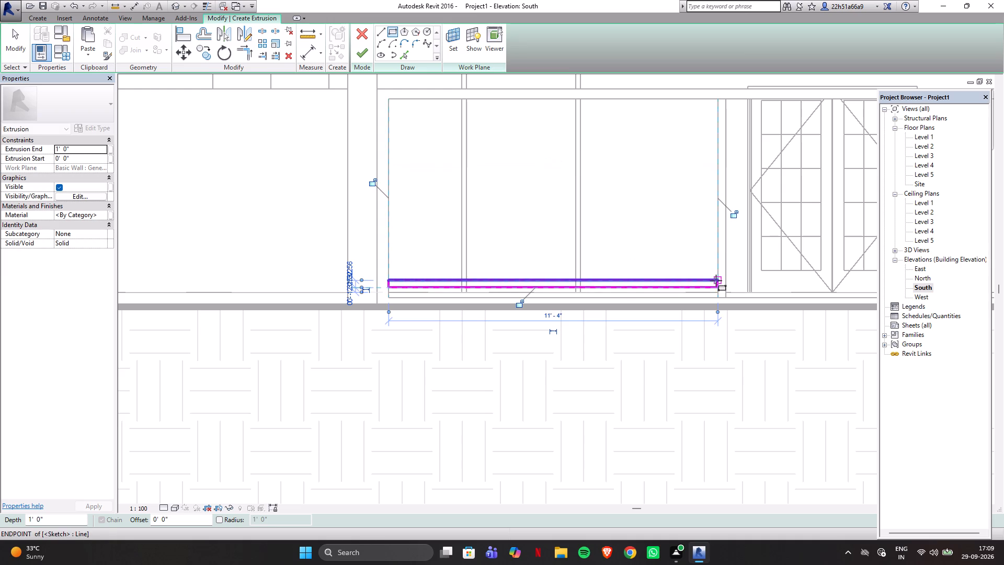
Copy all four lines of the slat rectangle straight up six times, about 5" to 6" apart, along the central vertical bar's edge.
left_click(200, 54)
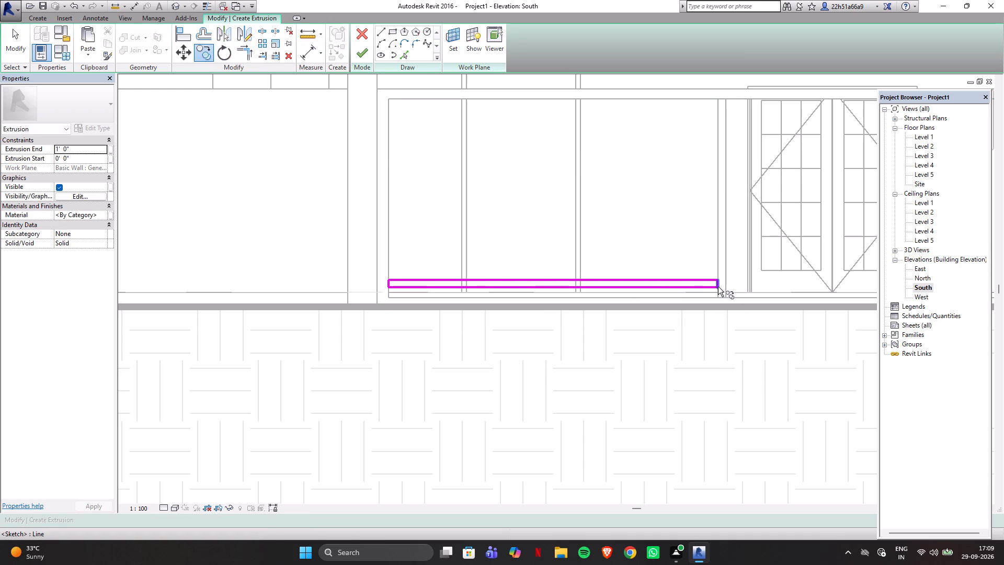
left_click(718, 287)
left_click(700, 285)
left_click(698, 286)
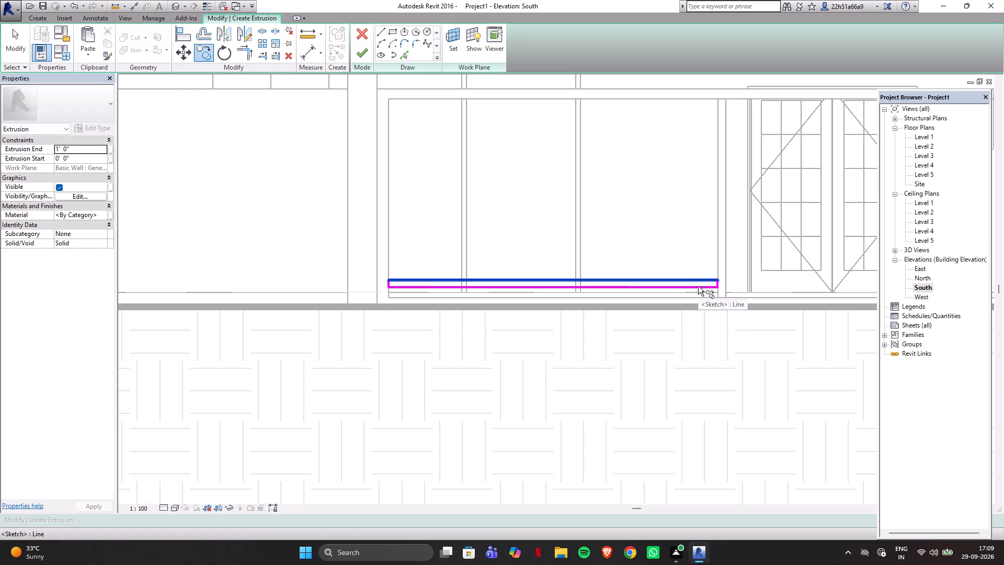
left_click(698, 286, "ctrl")
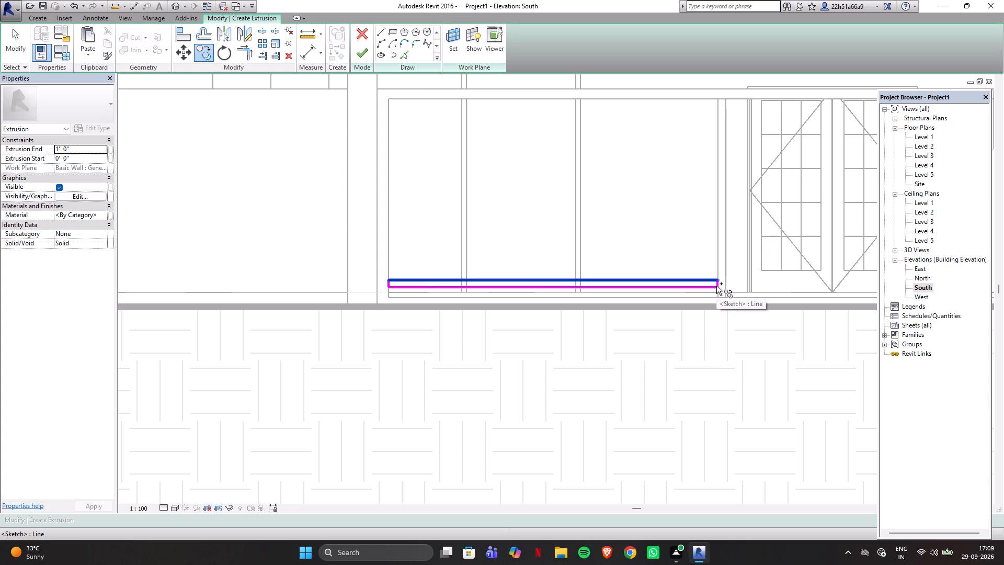
left_click(716, 286, "ctrl")
left_click(718, 288, "ctrl")
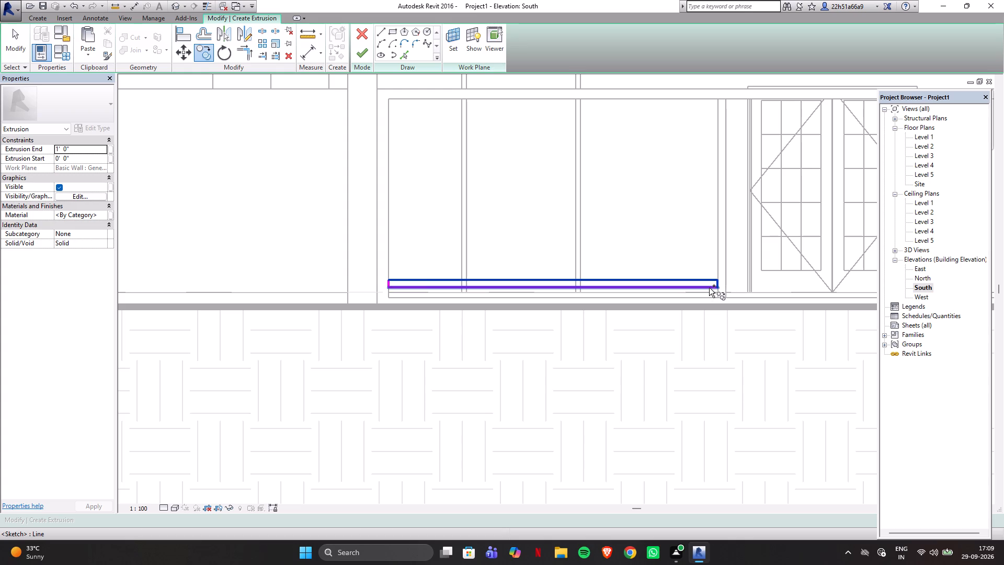
left_click(708, 288, "ctrl")
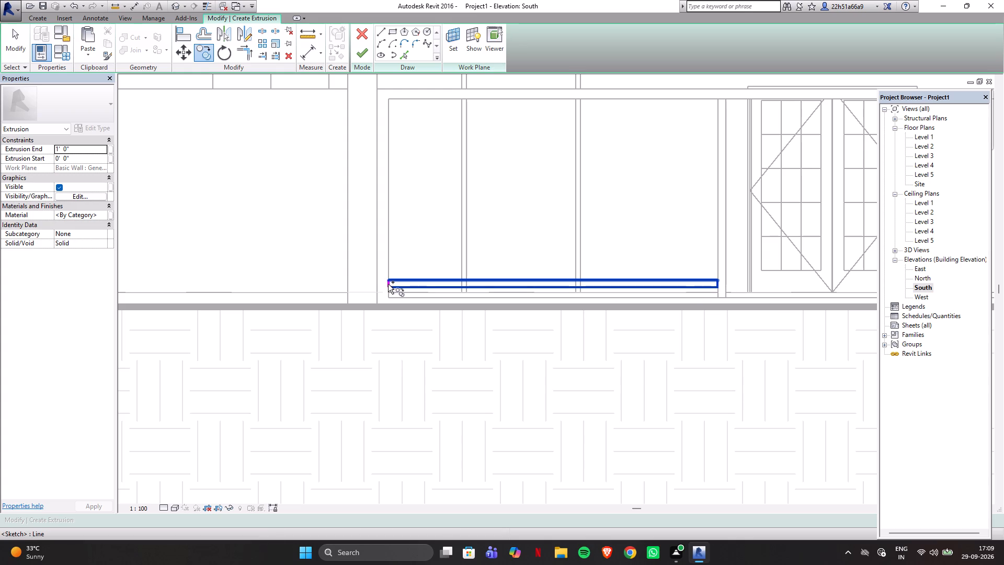
scroll(388, 284, "up", 8, "ctrl")
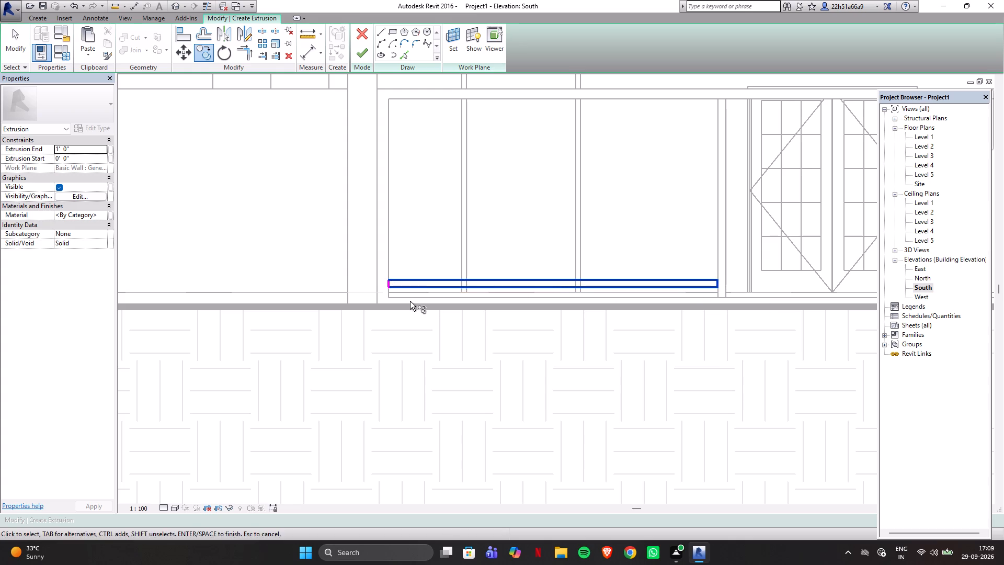
scroll(405, 298, "up", 9)
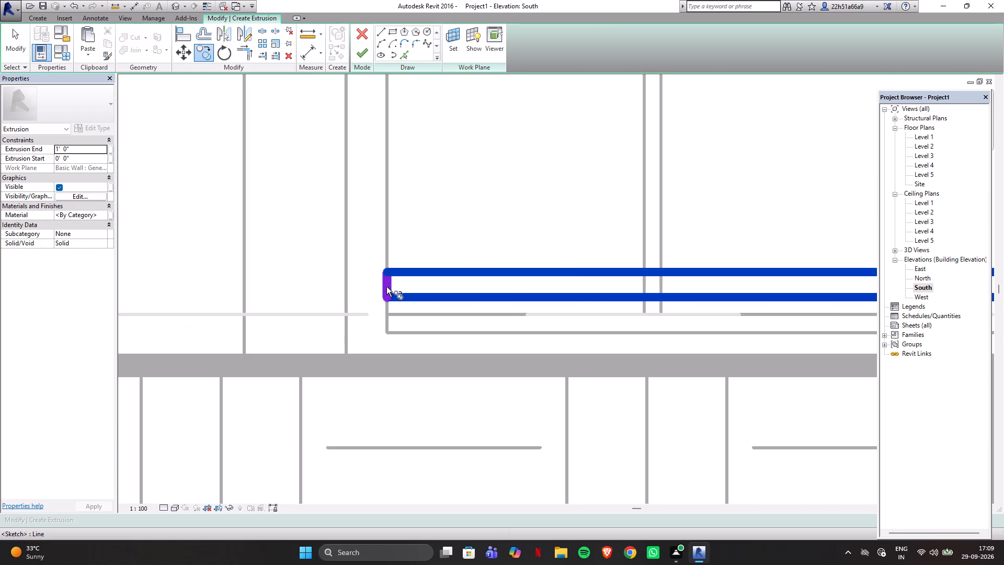
left_click(386, 287, "ctrl")
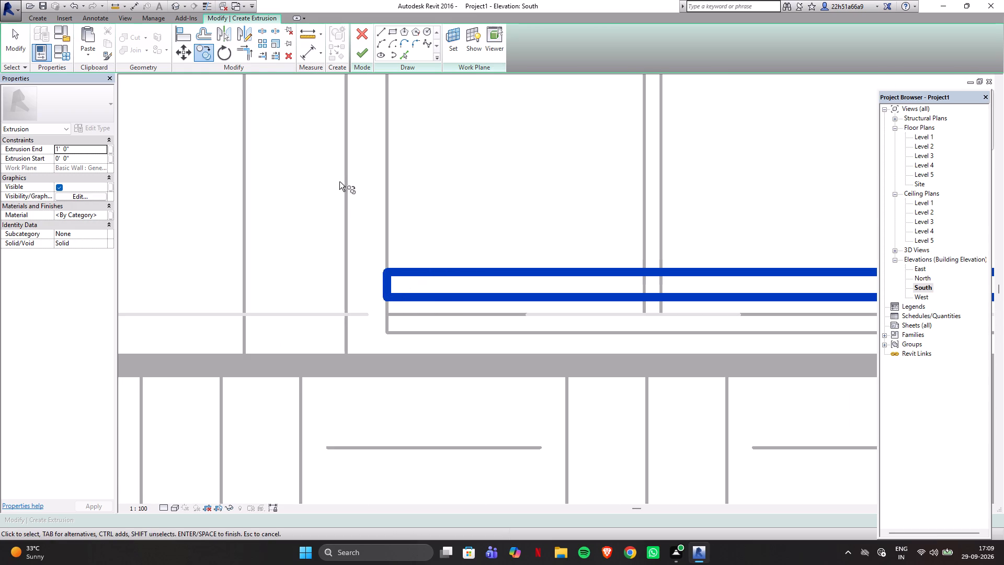
scroll(338, 173, "down", 12)
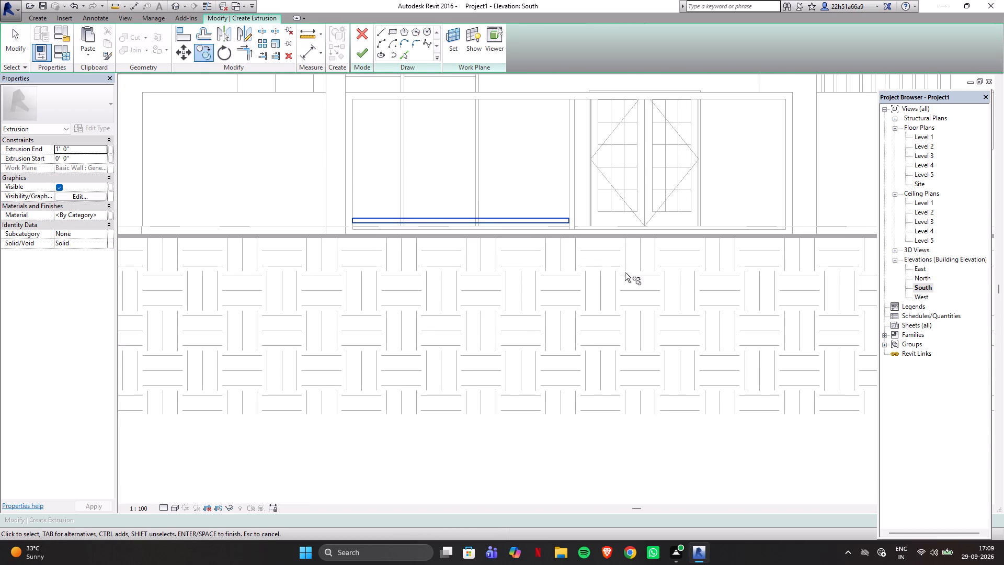
key("Return")
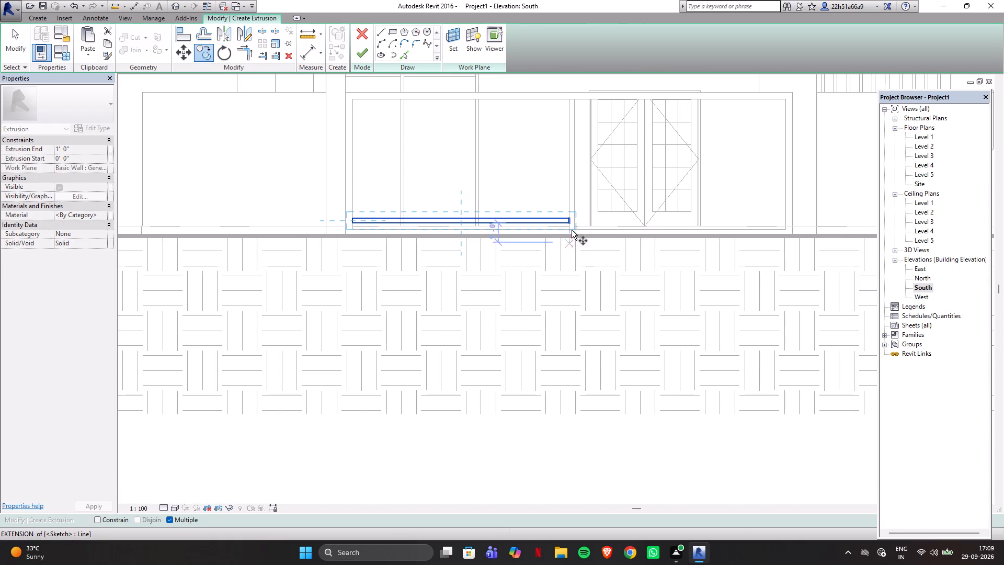
scroll(572, 227, "up", 6)
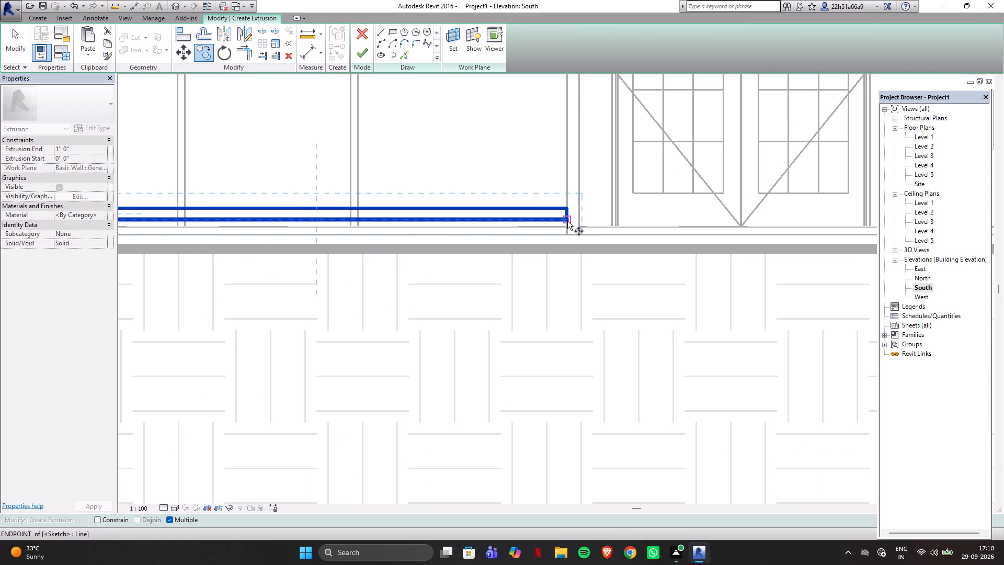
left_click(567, 221)
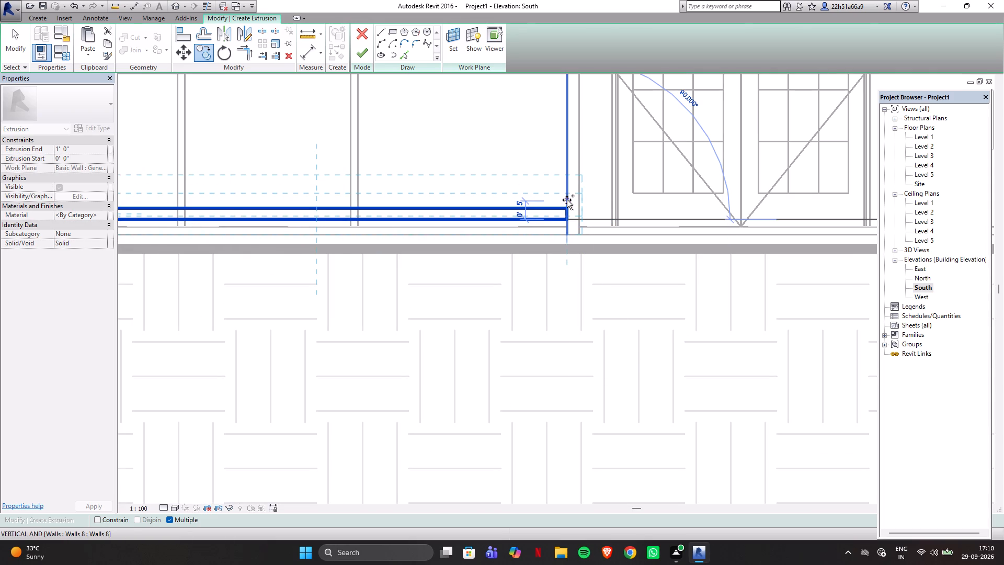
left_click(567, 200)
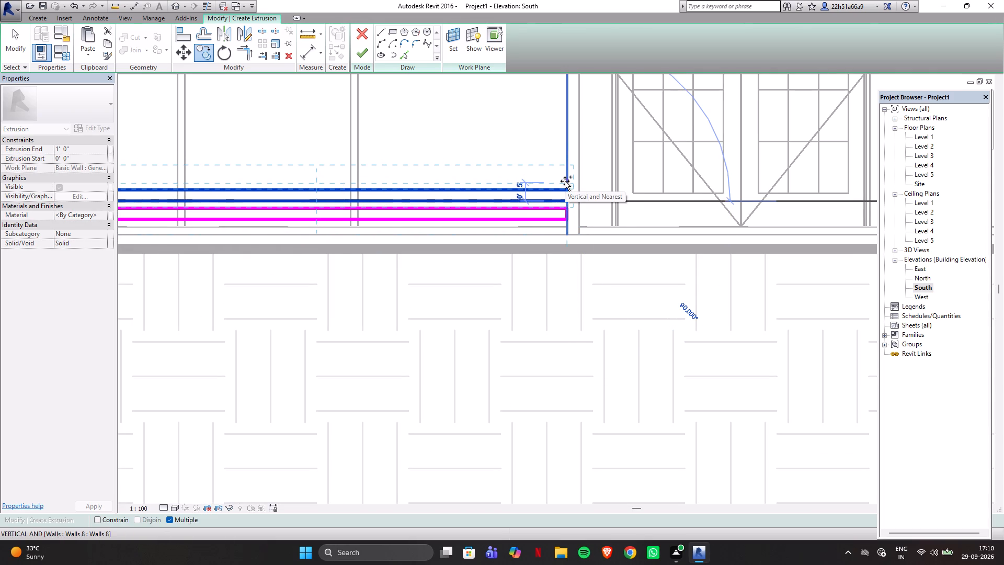
left_click(565, 178)
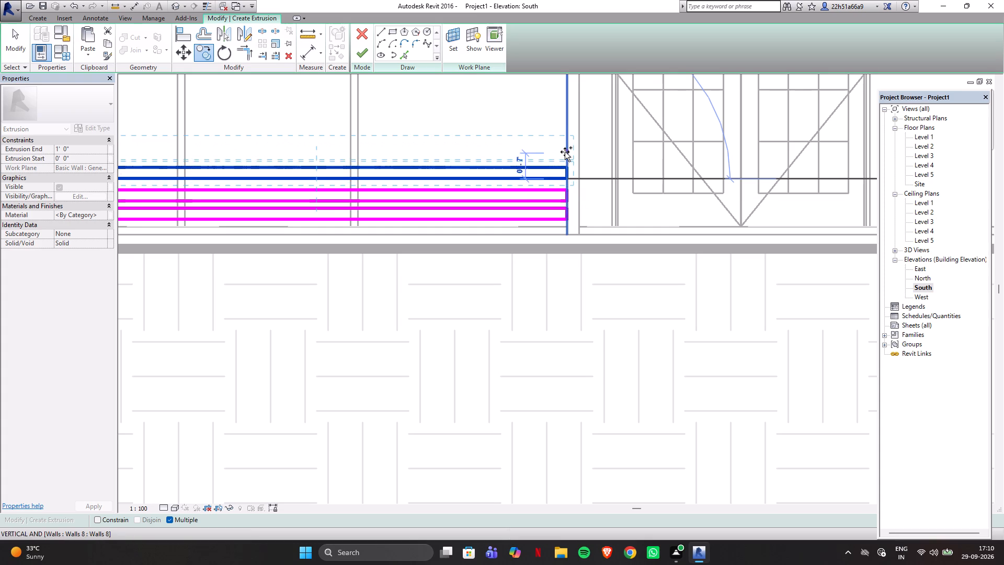
left_click(565, 157)
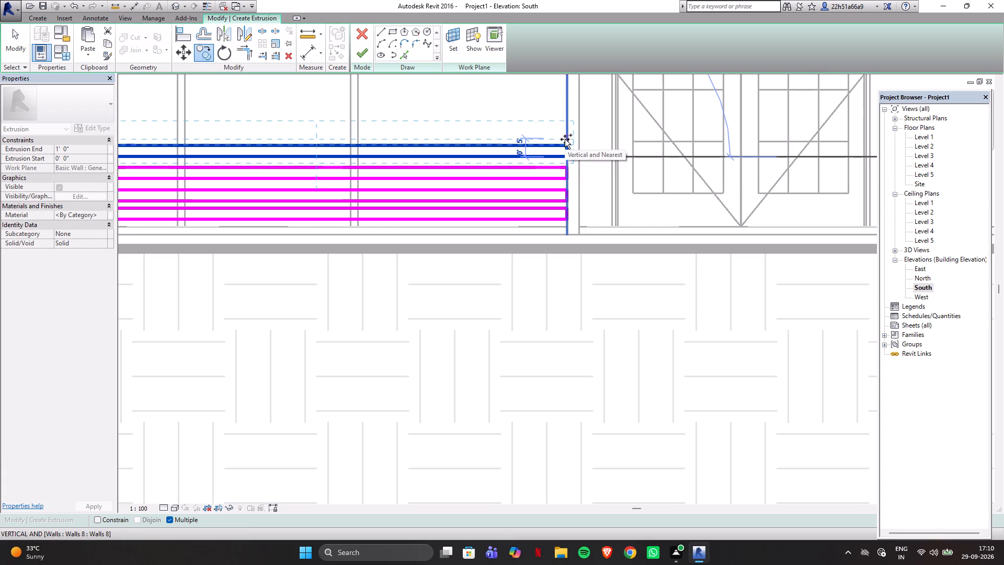
left_click(565, 139)
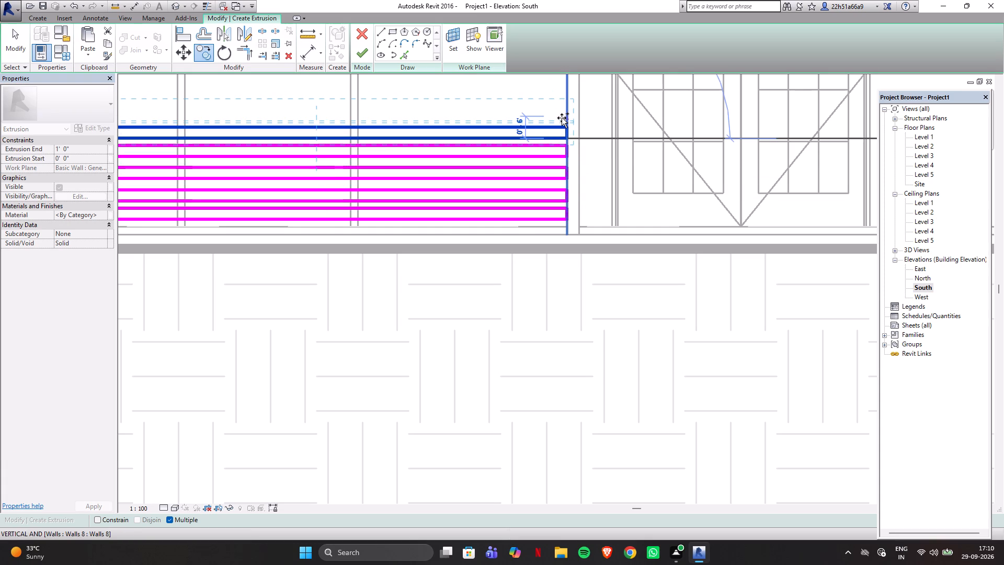
left_click(562, 118)
left_click(561, 97)
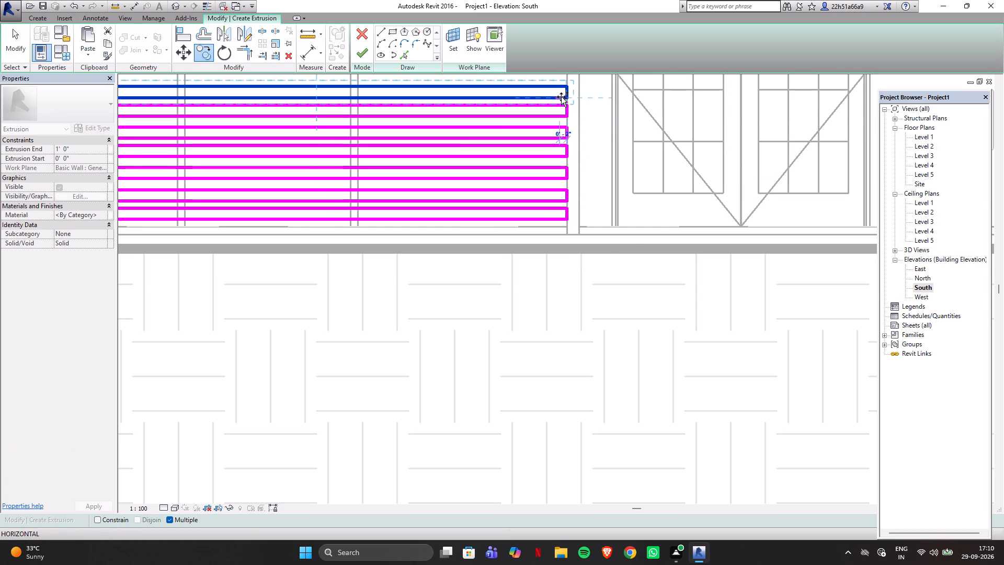
Copy the slat rectangle straight up six more times, about 6" to 8" apart, to fill the west bay, and finish the extrusion sketch.
scroll(569, 187, "down", 5)
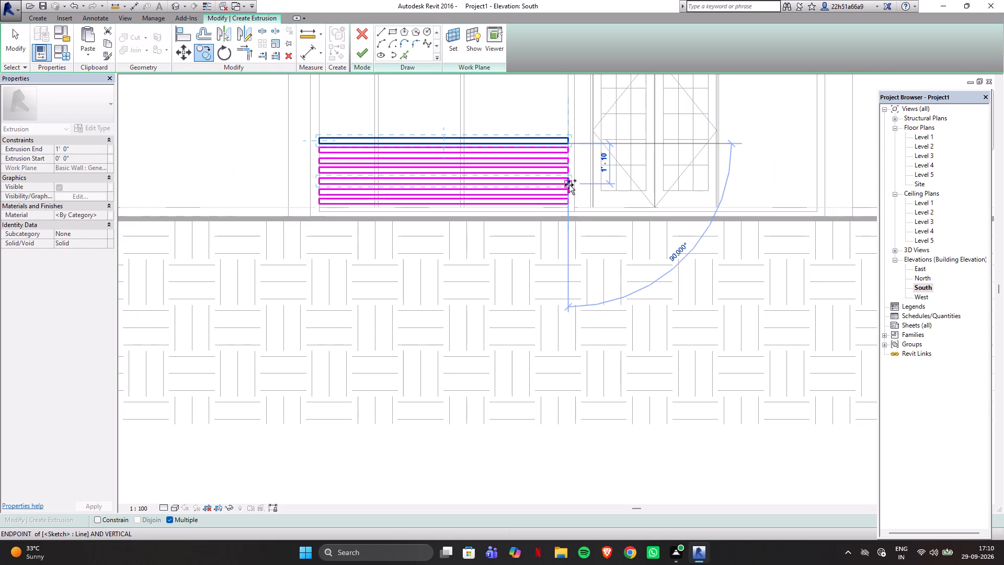
scroll(569, 185, "down", 3)
scroll(565, 143, "up", 3)
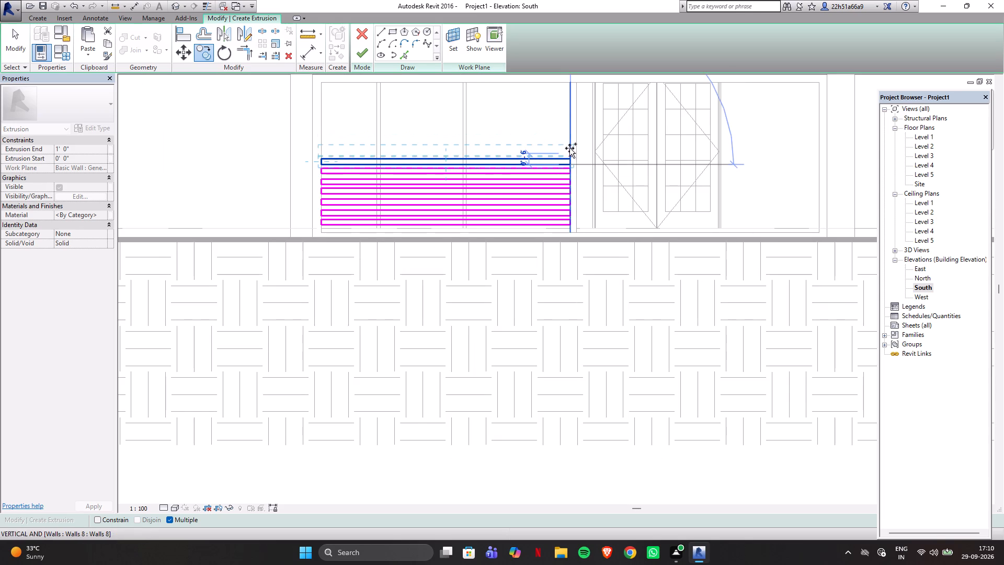
left_click(569, 149)
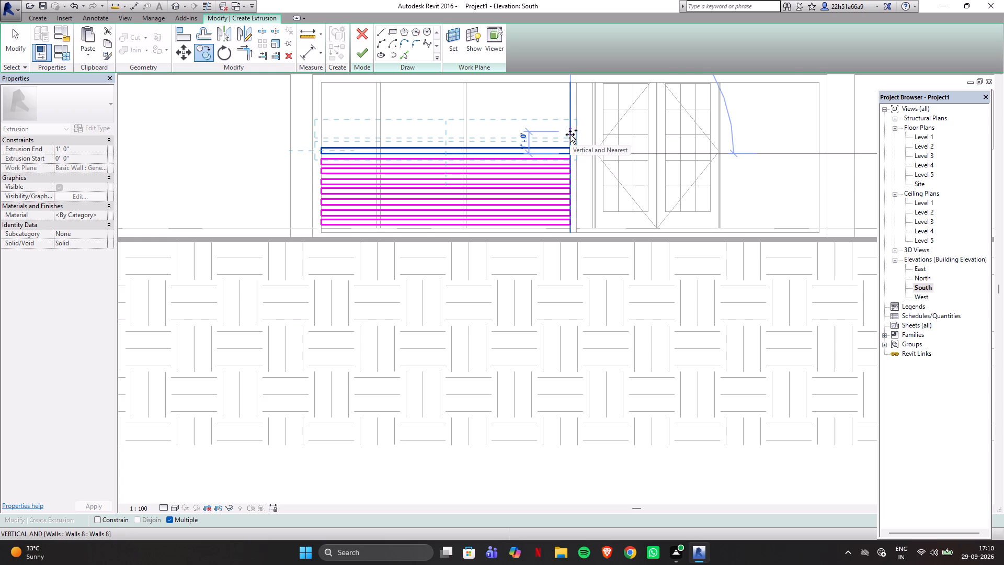
scroll(570, 135, "up", 5)
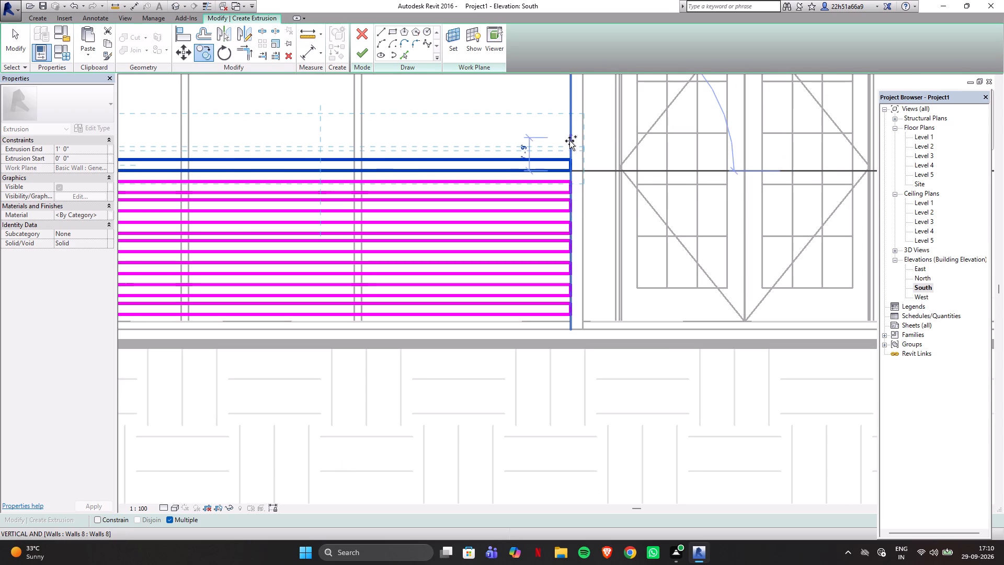
left_click(569, 141)
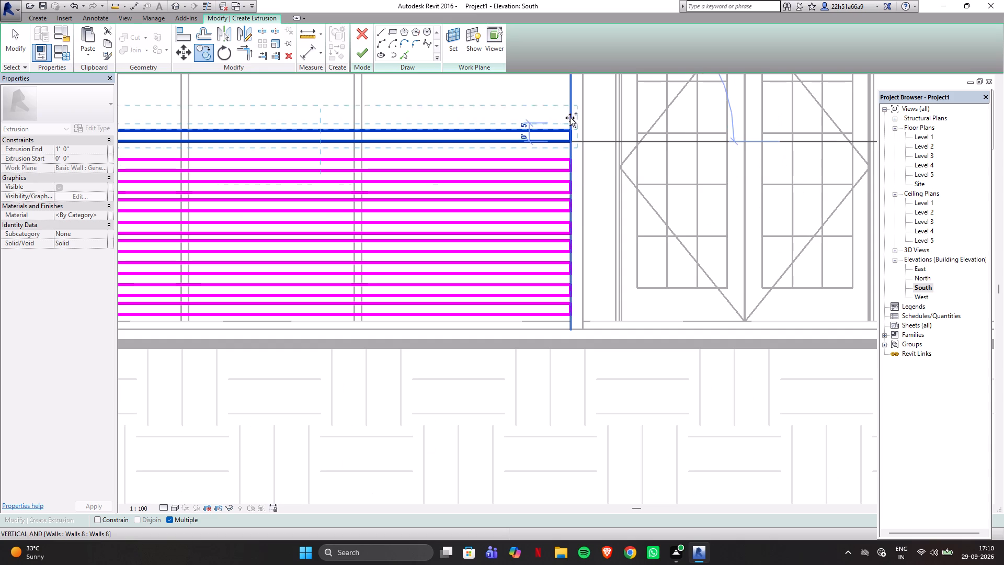
left_click(572, 118)
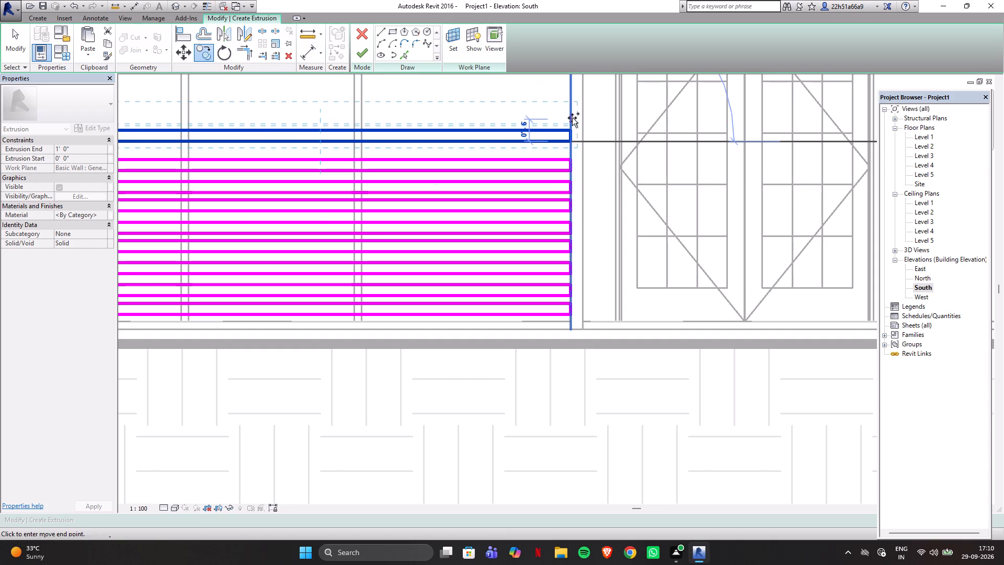
left_click(573, 95)
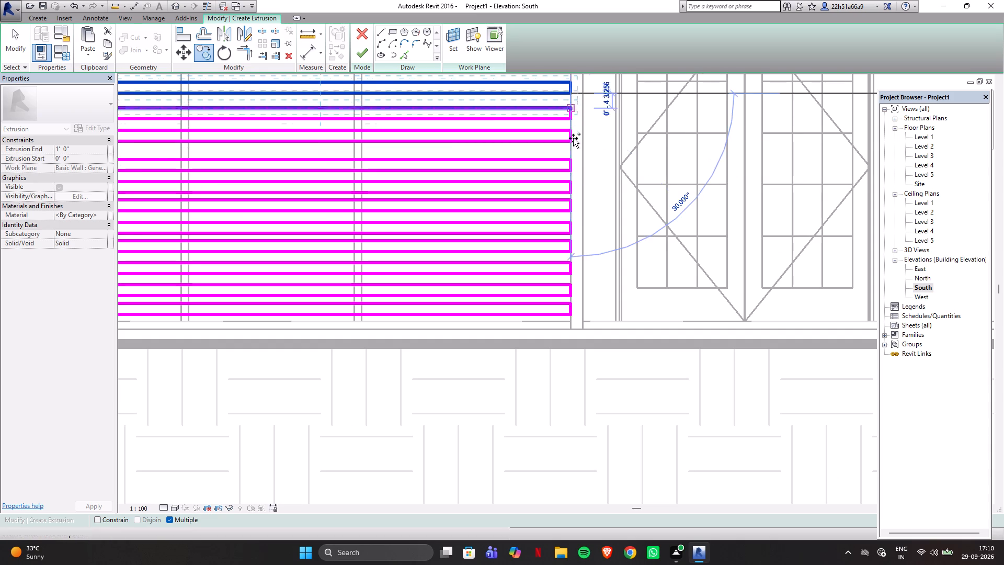
scroll(574, 154, "down", 5)
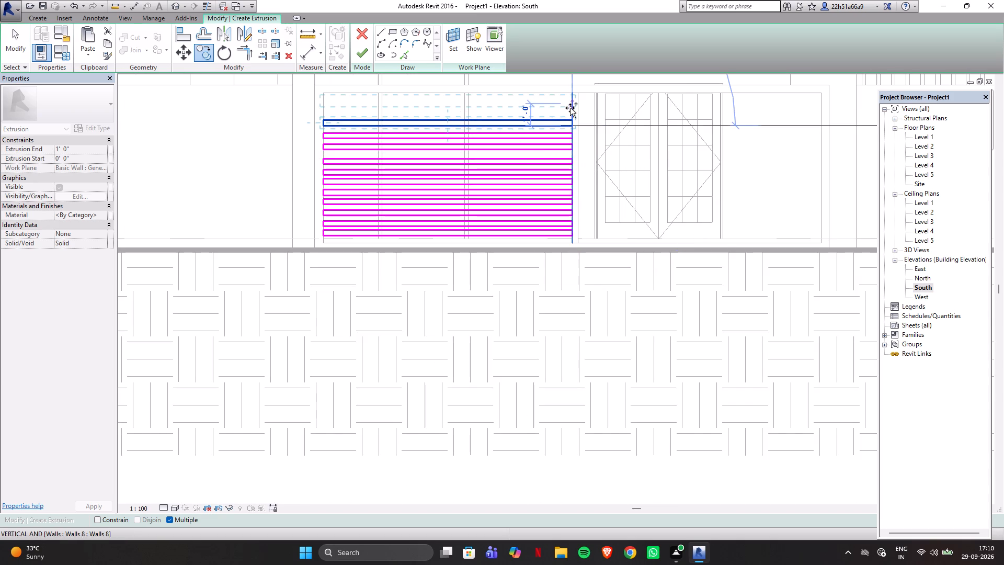
left_click(570, 112)
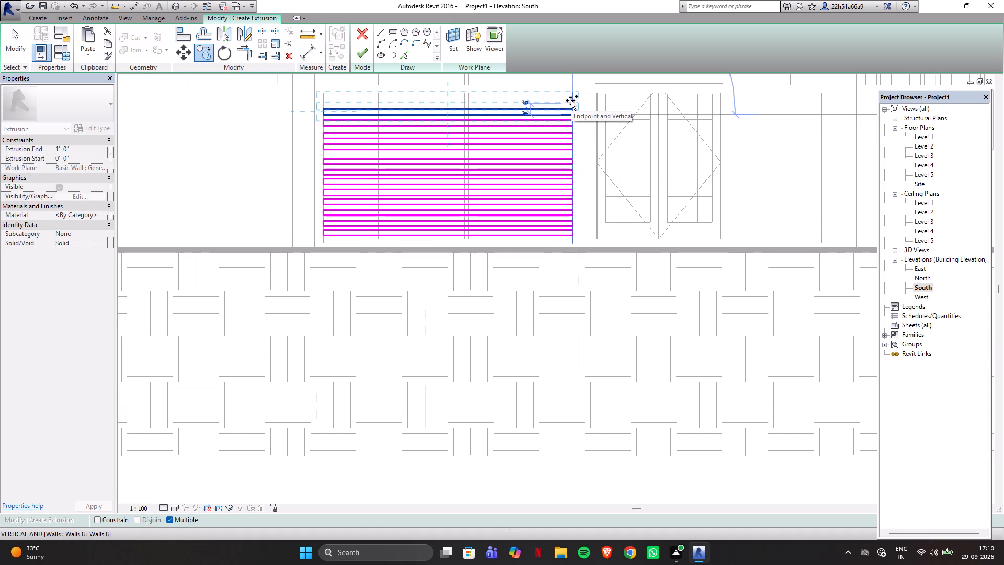
left_click(571, 100)
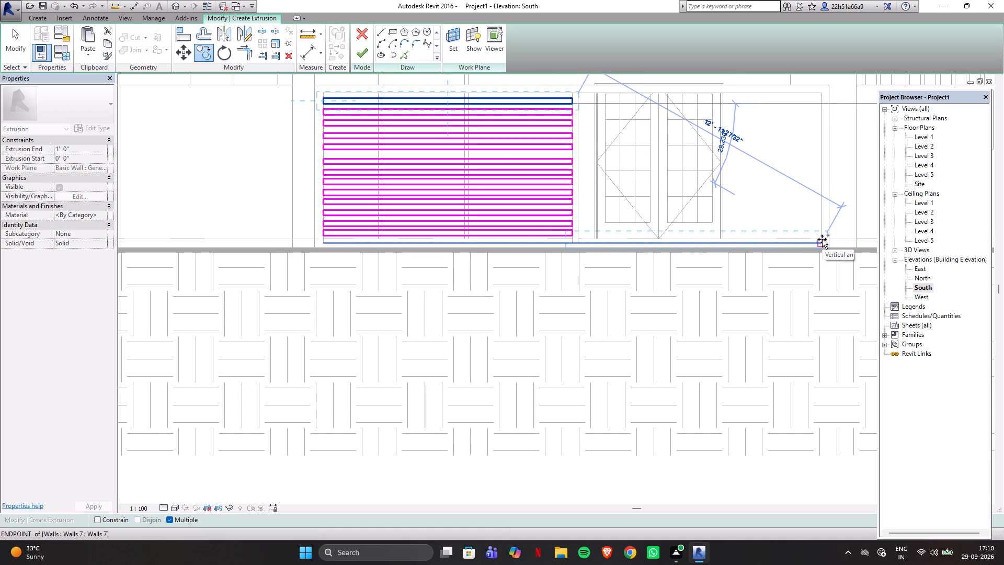
key("Escape")
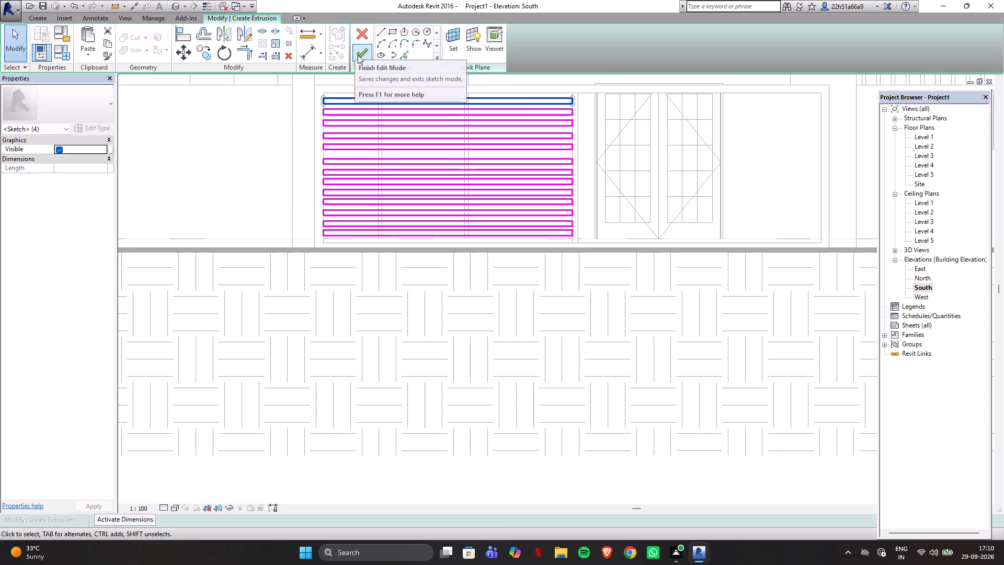
left_click(359, 56)
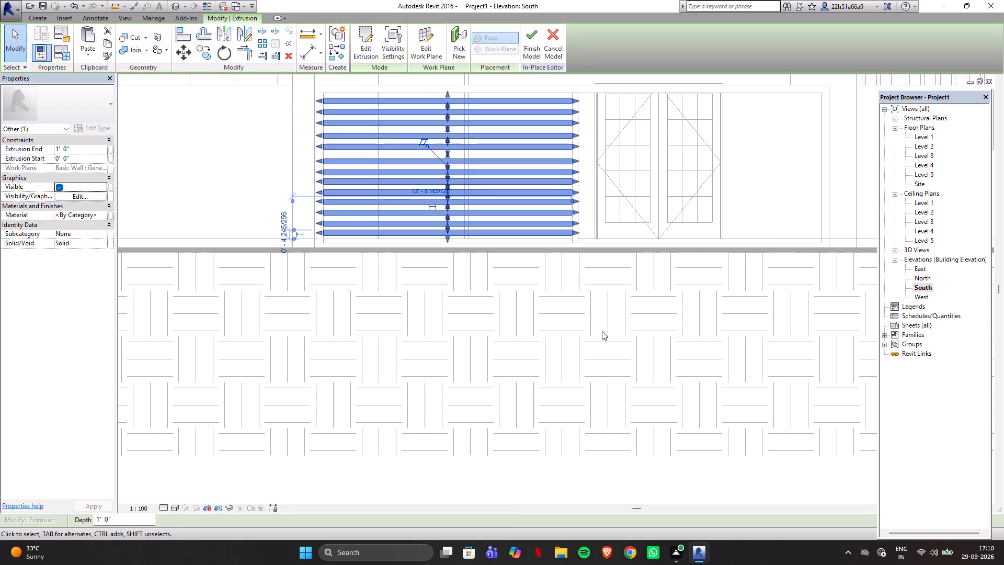
In 3D, stretch the slat extrusion from about -0' 8" to 0' 4", flush with both faces of the gateway frame, and finish the in-place model.
middle_click_drag(602, 331, 622, 352, "shift")
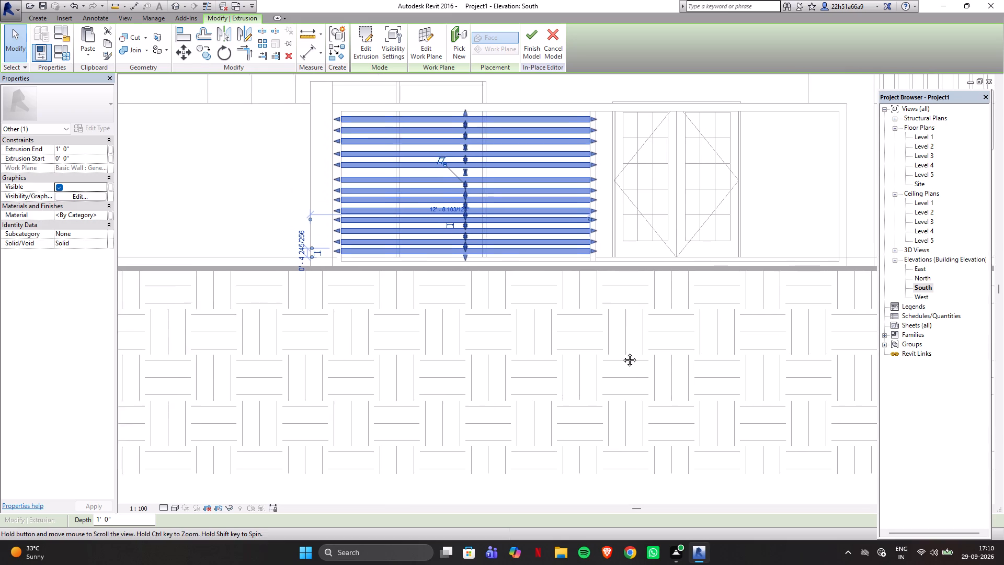
middle_click_drag(622, 352, 635, 367, "shift")
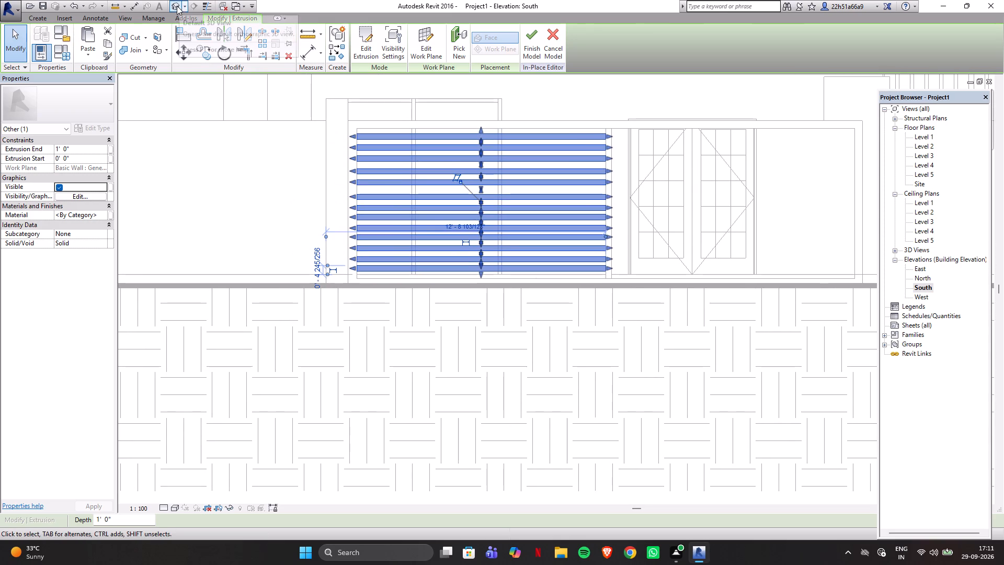
left_click(177, 6)
middle_click_drag(603, 451, 649, 495, "shift")
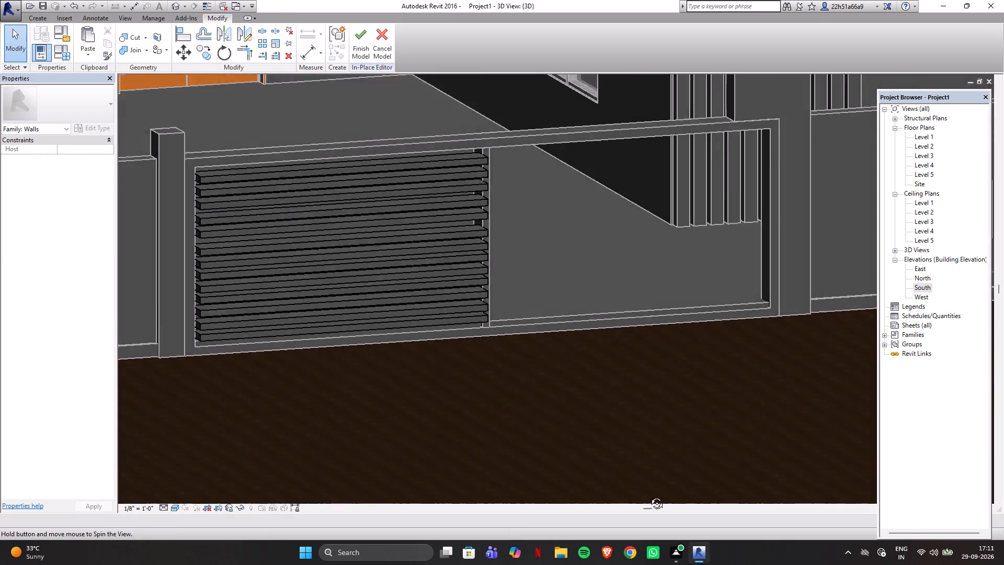
middle_click_drag(649, 495, 816, 564, "shift")
middle_click_drag(715, 248, 708, 268, "shift")
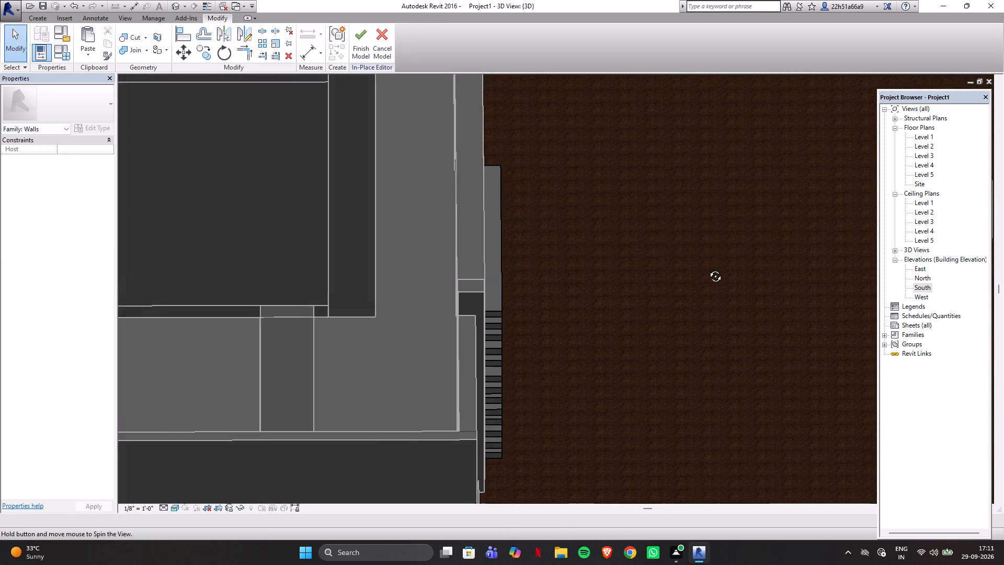
middle_click_drag(708, 268, 698, 411, "shift")
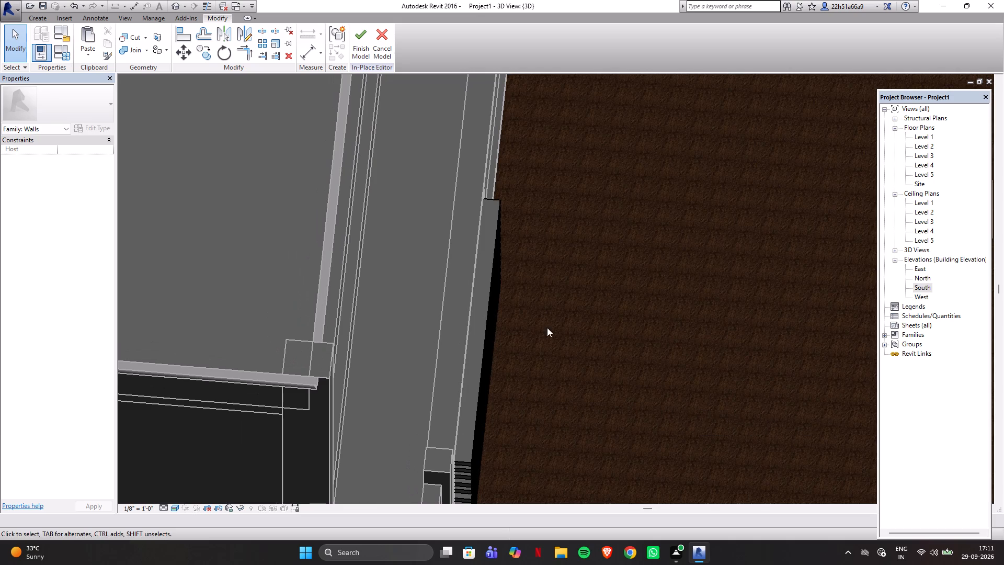
left_click(485, 304)
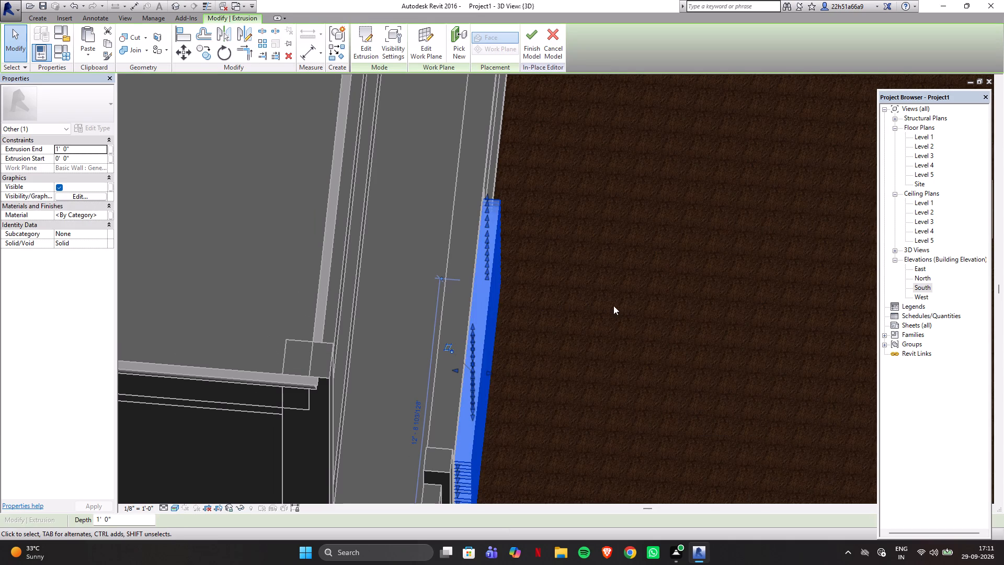
middle_click_drag(625, 300, 629, 400, "shift")
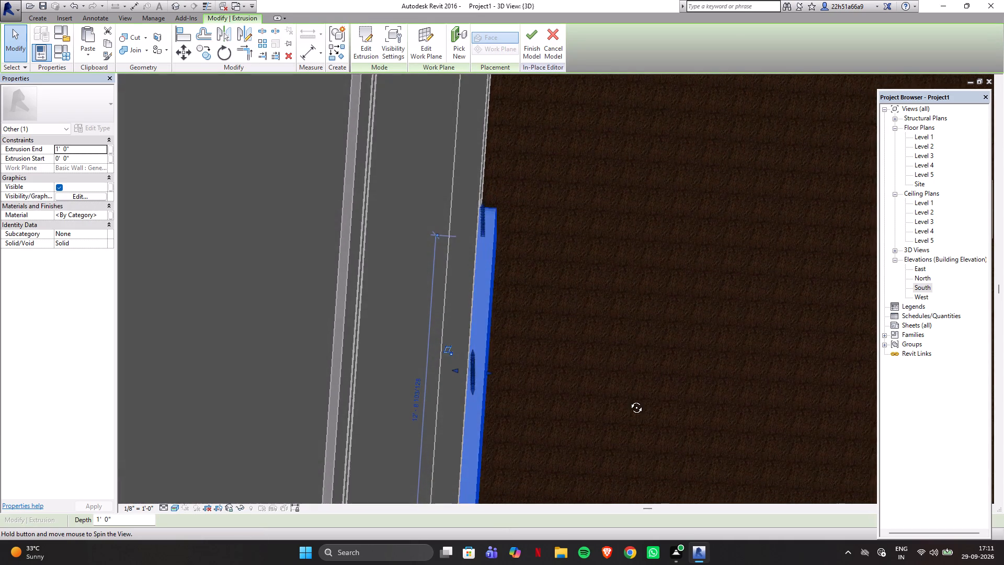
middle_click_drag(629, 400, 627, 449, "shift")
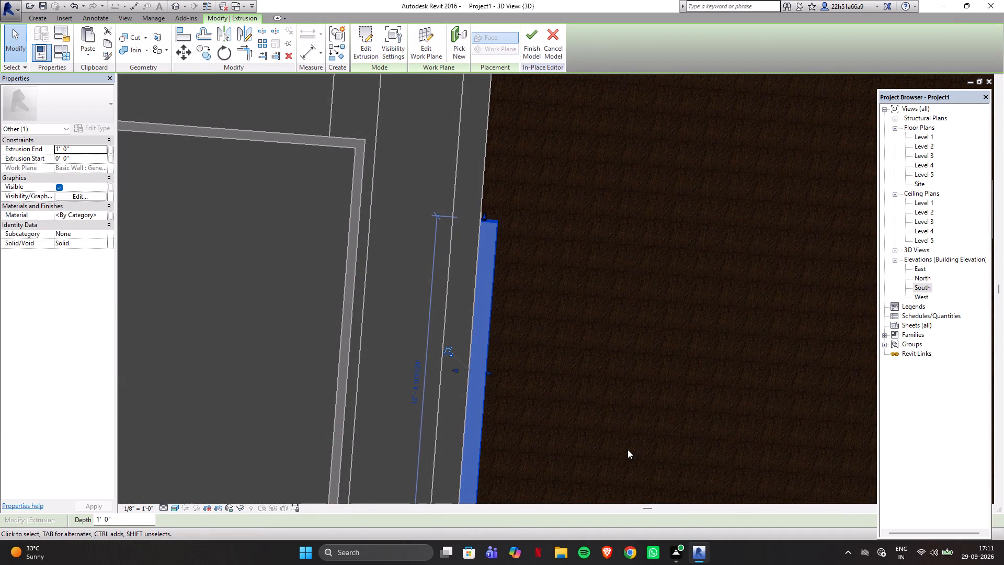
left_click_drag(454, 369, 442, 371)
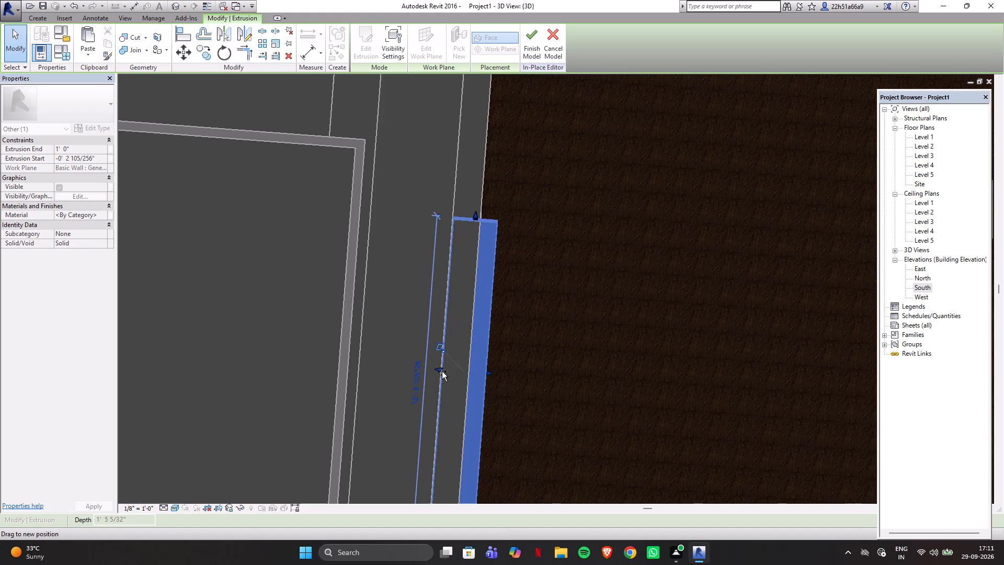
left_click_drag(442, 371, 440, 373)
left_click_drag(489, 376, 487, 376)
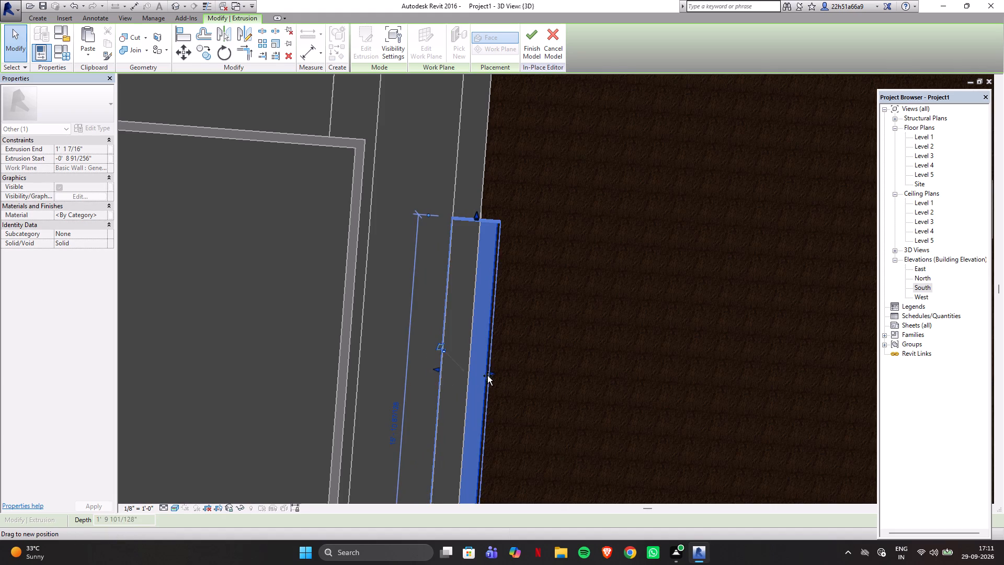
left_click_drag(487, 376, 469, 378)
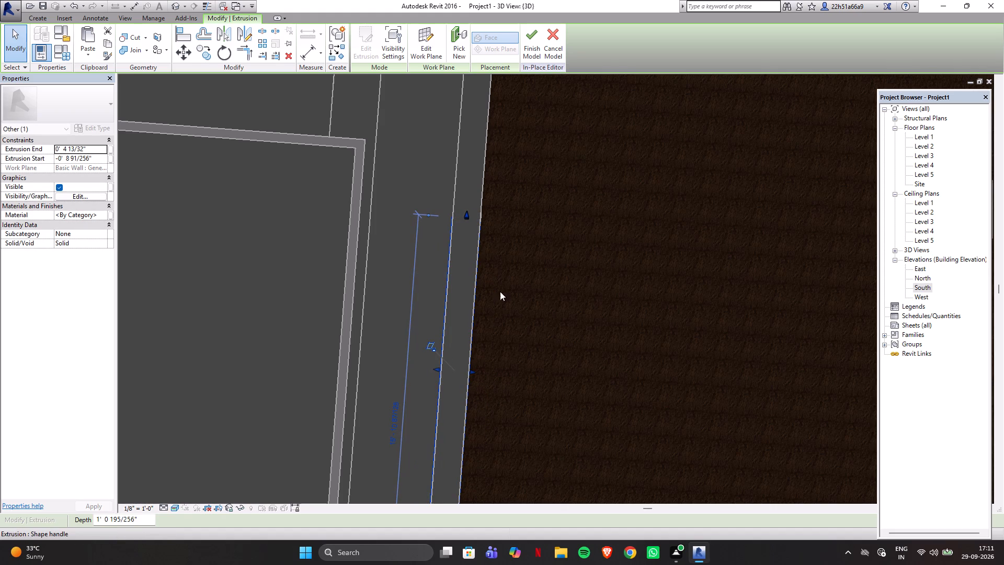
left_click(531, 44)
Copy the finished in-place slat set horizontally from the gateway's west bay into the east bay, using its lower east corner as base point.
scroll(554, 239, "down", 6)
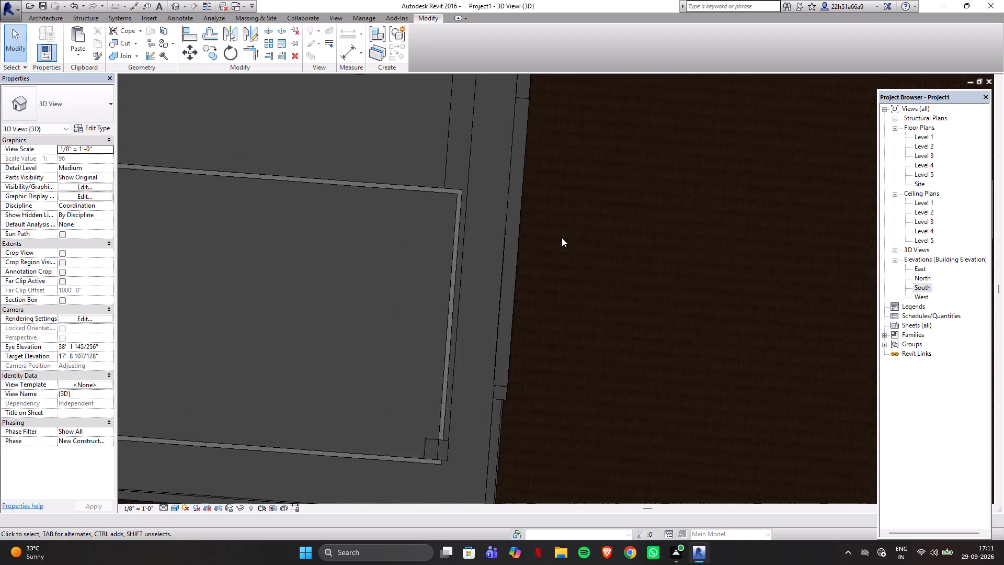
middle_click_drag(595, 295, 438, 59, "shift")
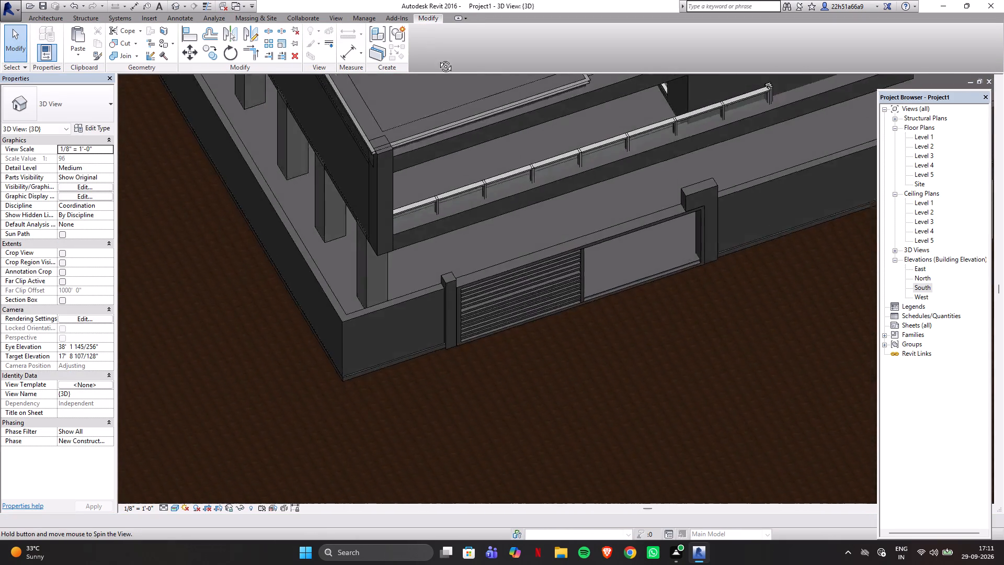
middle_click_drag(438, 59, 428, 38, "shift")
middle_click_drag(612, 381, 555, 205, "shift")
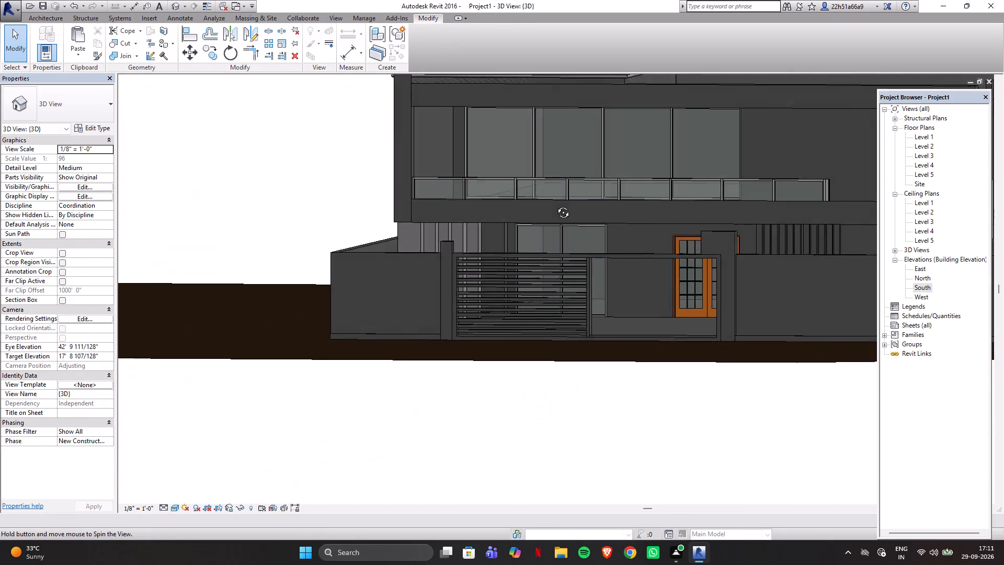
middle_click_drag(555, 205, 569, 240, "shift")
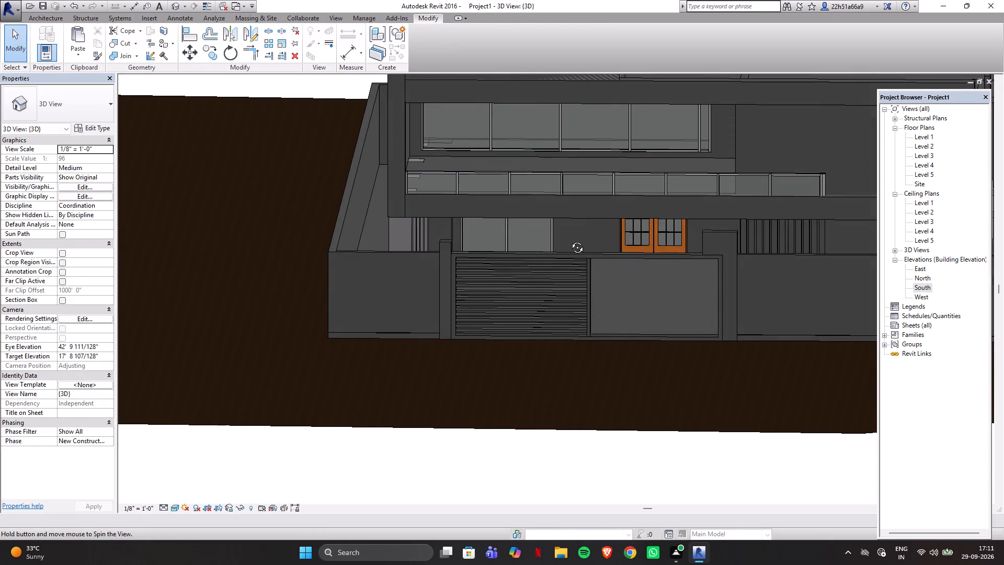
middle_click_drag(569, 240, 572, 230, "shift")
scroll(549, 288, "up", 4)
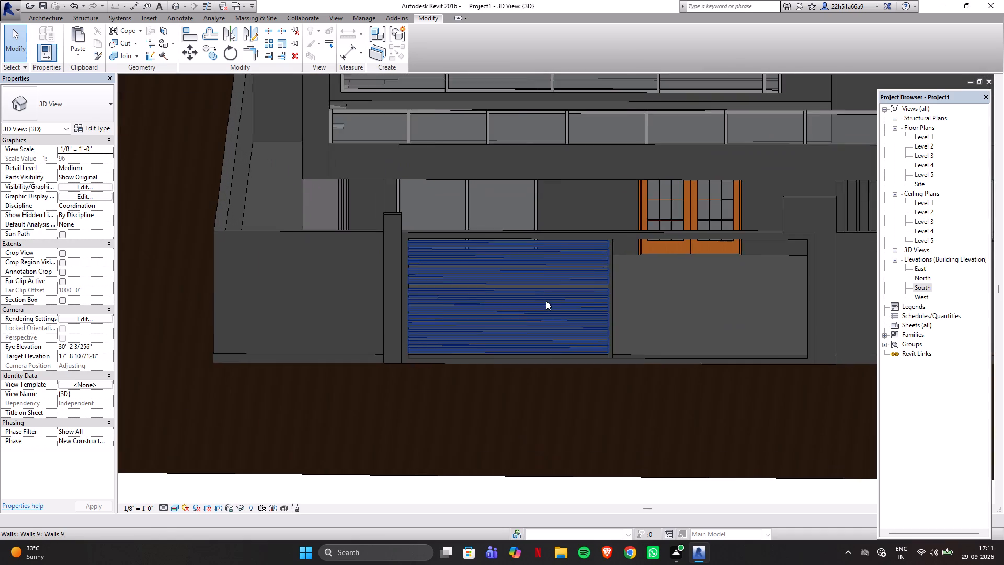
left_click(559, 263)
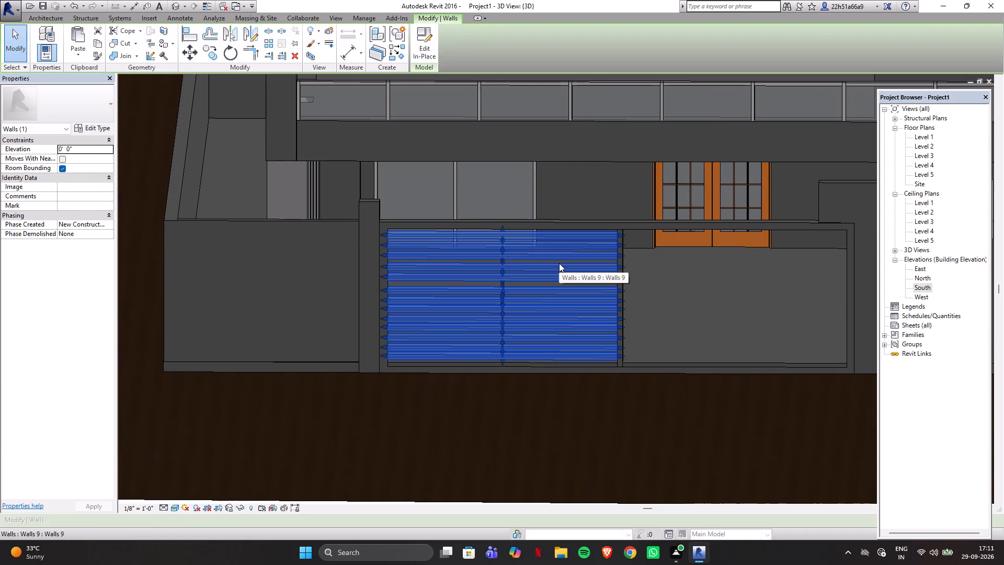
left_click(214, 53)
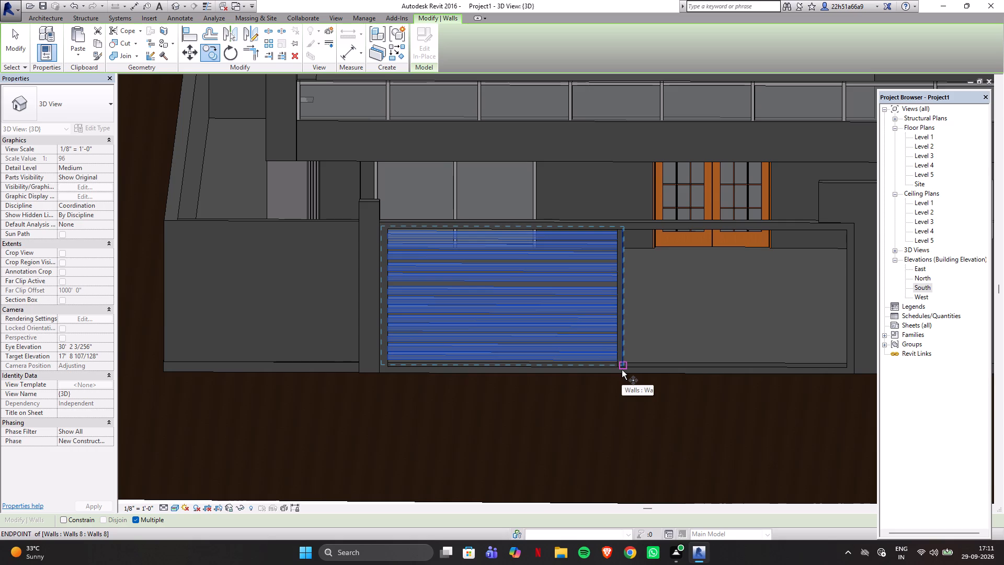
middle_click_drag(635, 413, 626, 392, "shift")
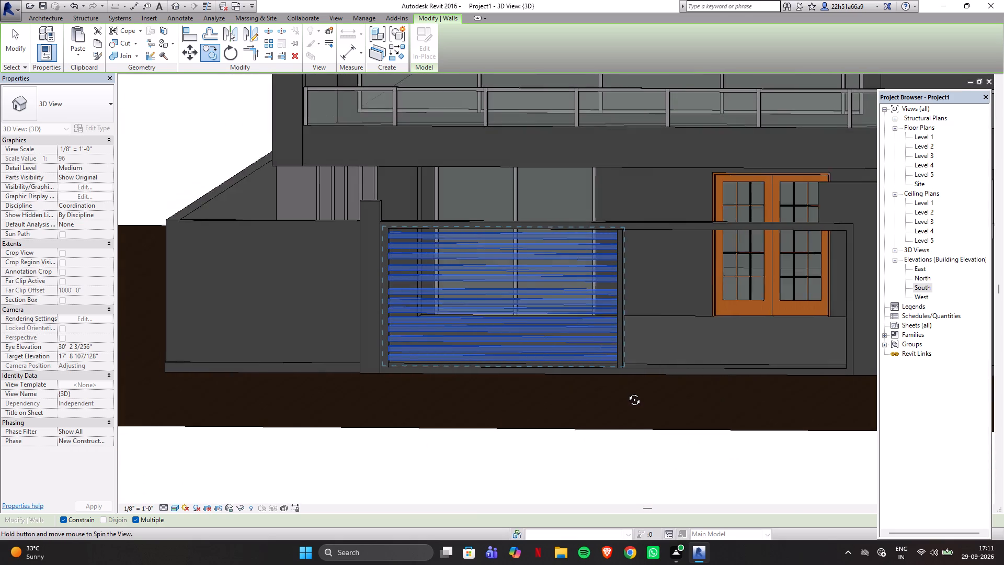
middle_click_drag(626, 392, 634, 383, "shift")
scroll(629, 370, "up", 2)
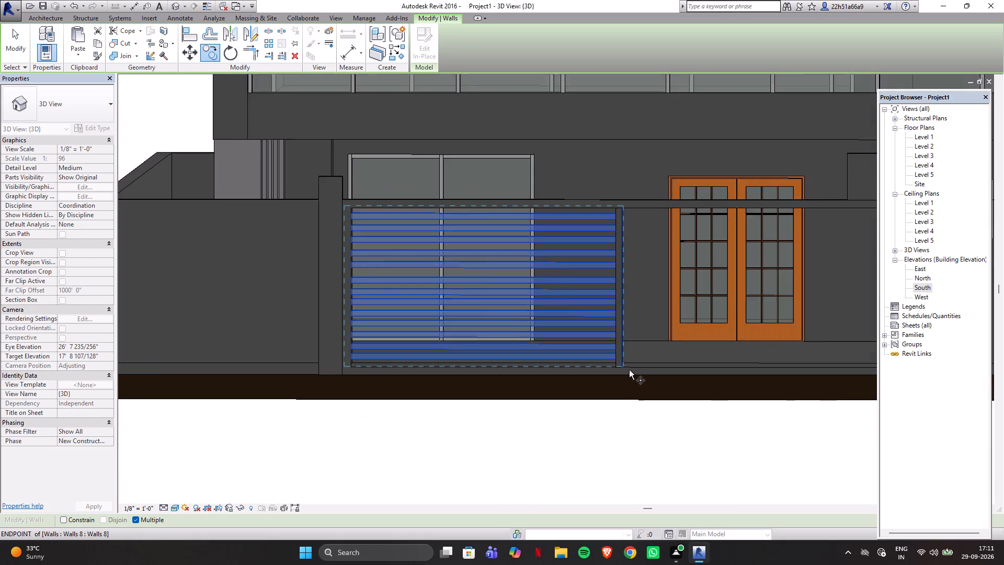
scroll(629, 370, "up", 2)
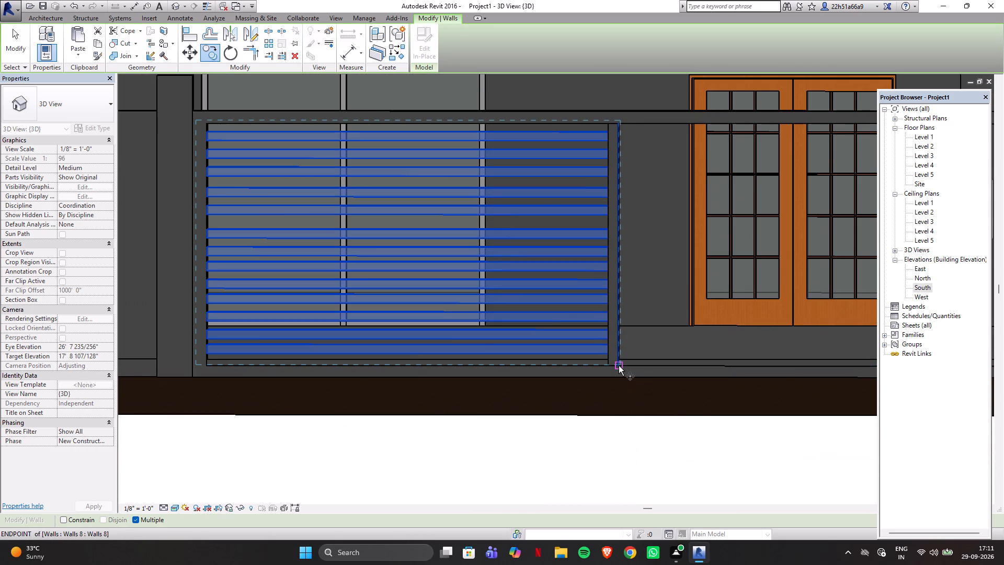
left_click(619, 366)
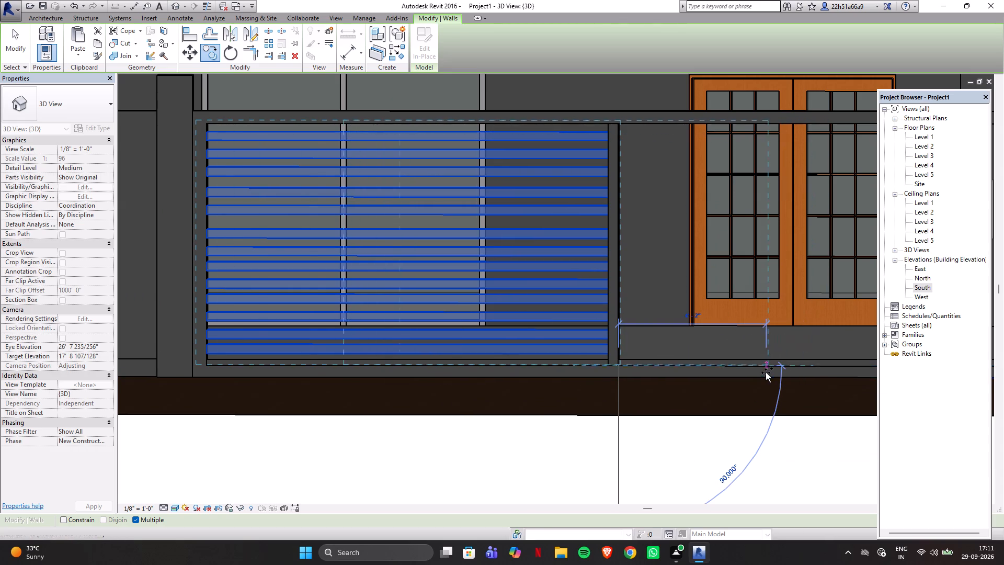
scroll(765, 372, "down", 3)
scroll(672, 357, "down", 3)
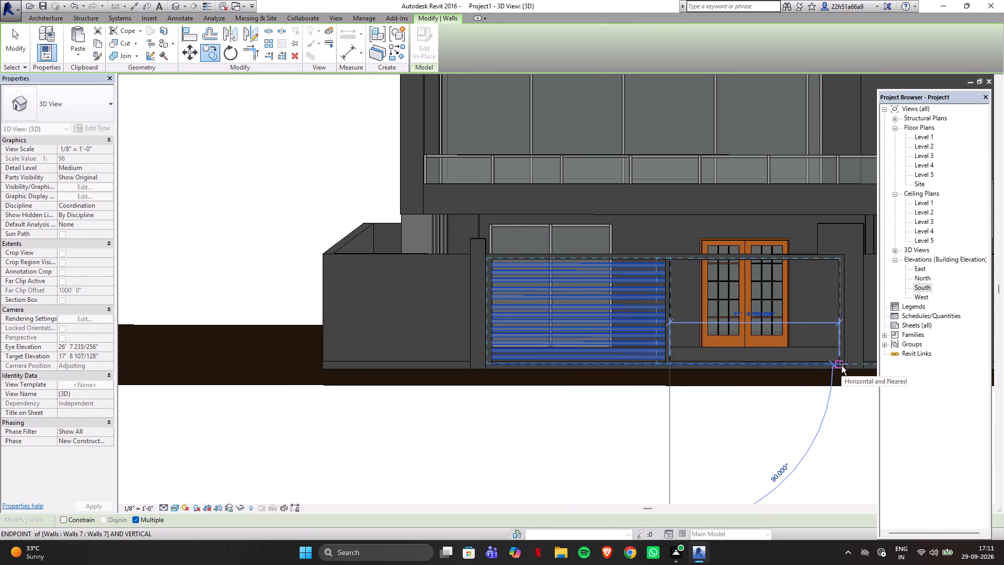
scroll(841, 366, "up", 3)
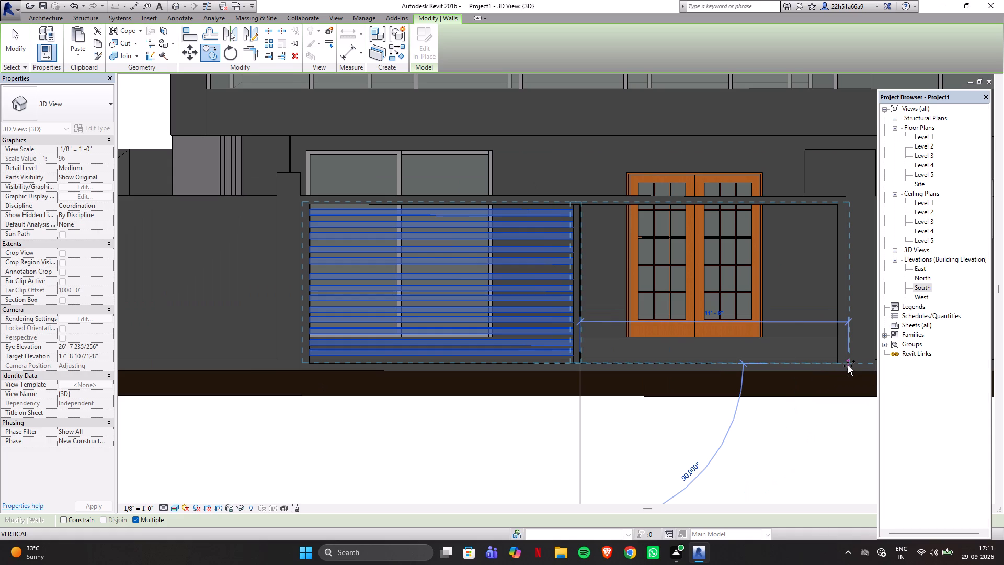
left_click(848, 366)
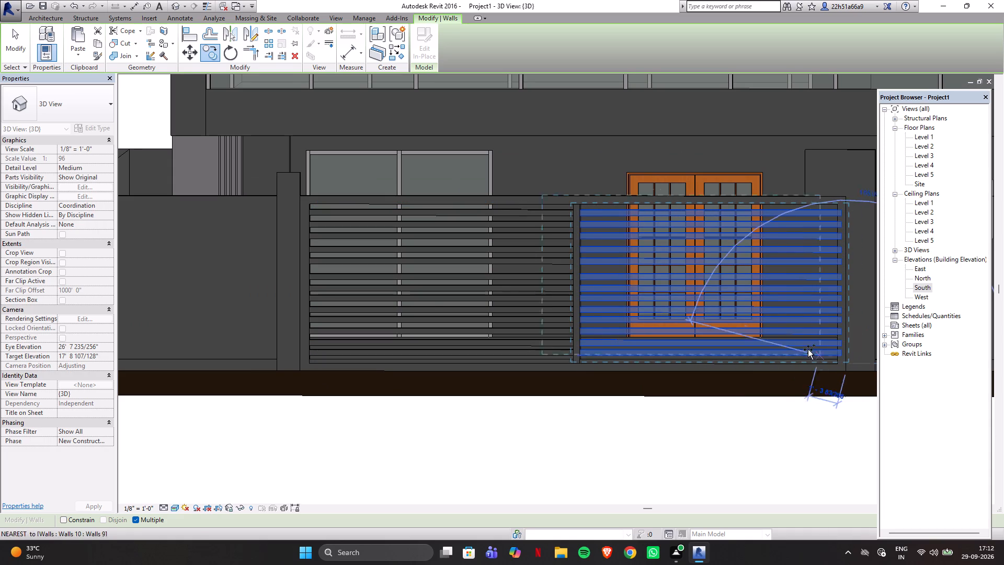
key("Escape")
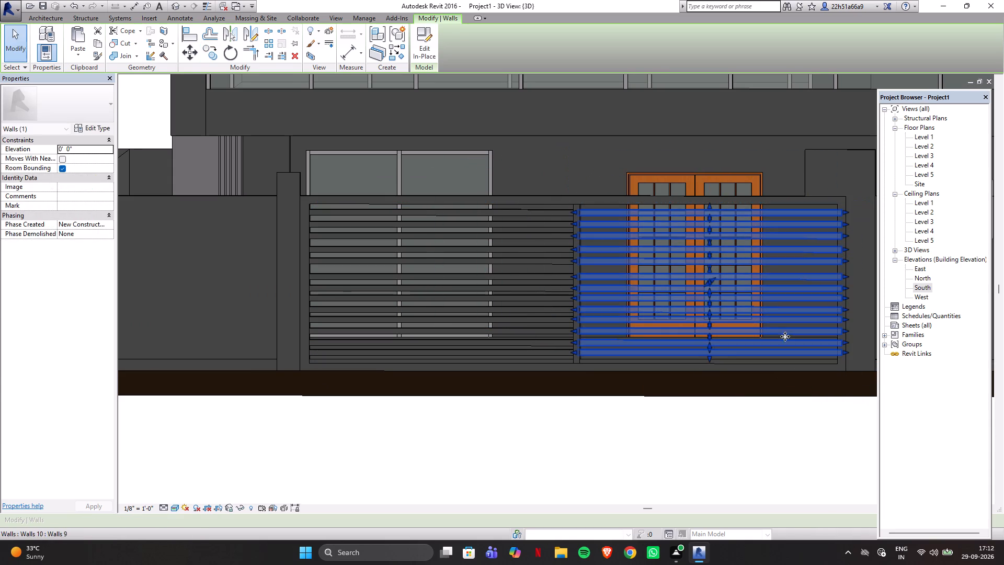
key("Escape")
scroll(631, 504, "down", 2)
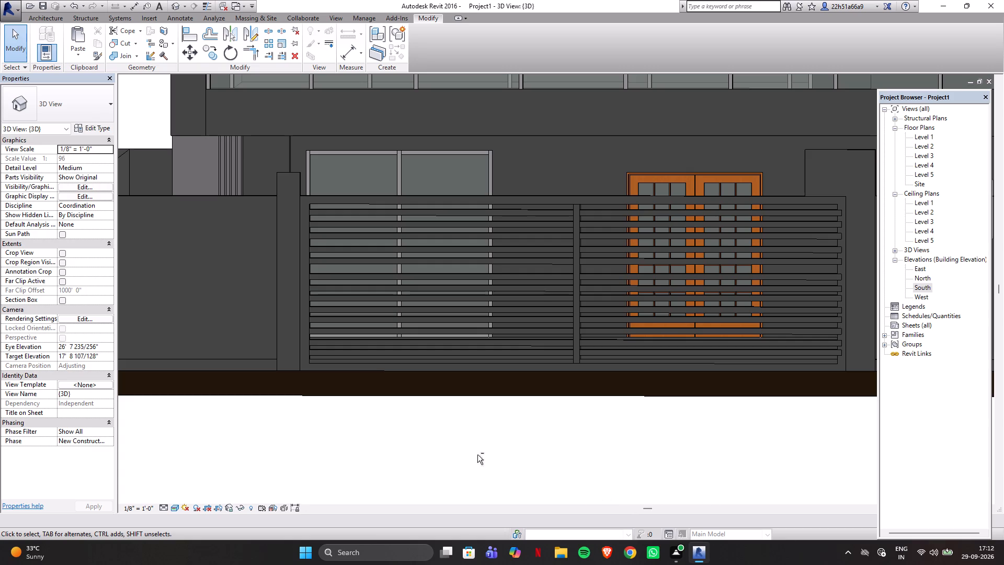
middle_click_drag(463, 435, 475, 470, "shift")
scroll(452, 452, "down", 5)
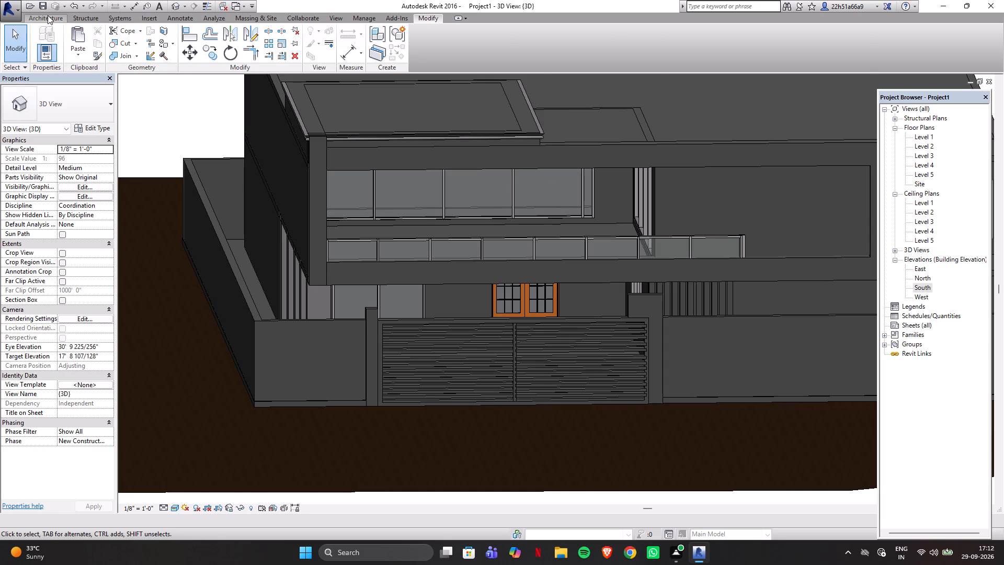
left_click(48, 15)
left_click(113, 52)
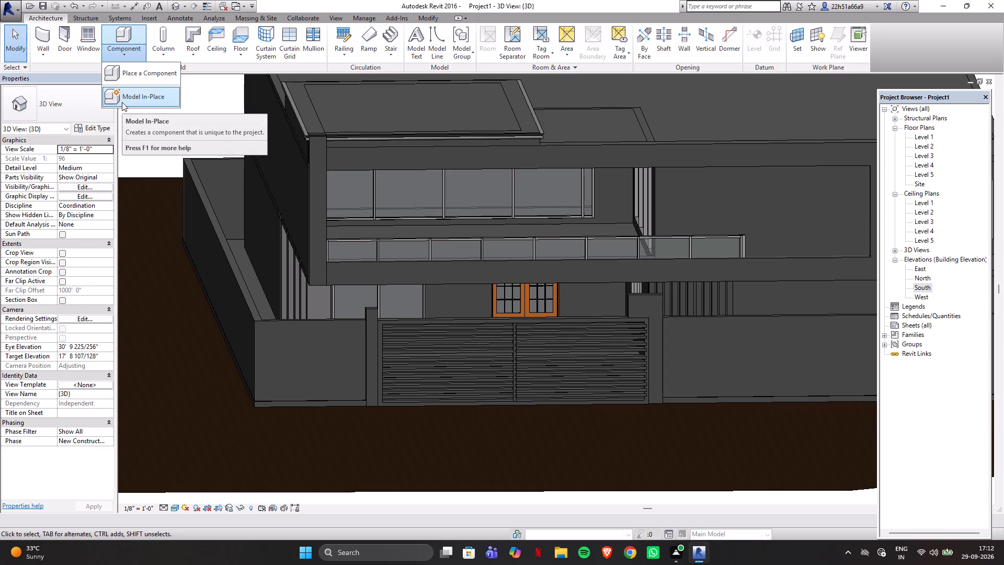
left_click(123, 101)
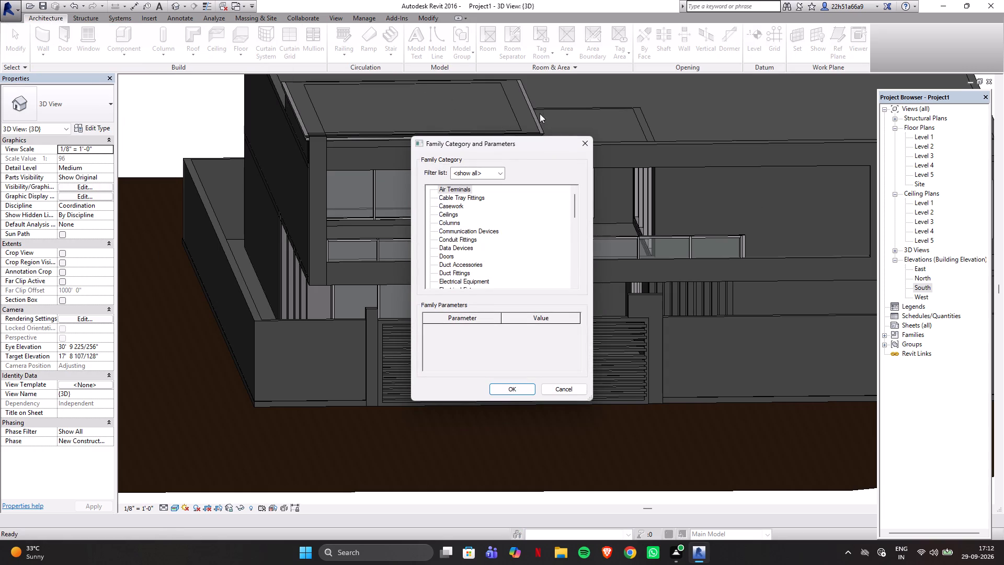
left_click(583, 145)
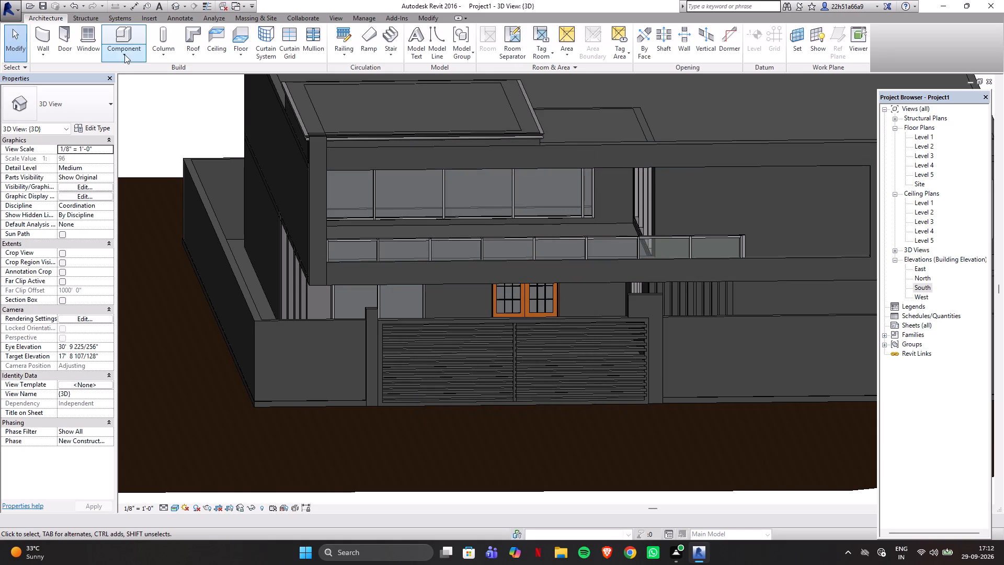
Start placing a component and look through the loaded component types, including the deciduous trees, for a suitable one.
left_click(122, 32)
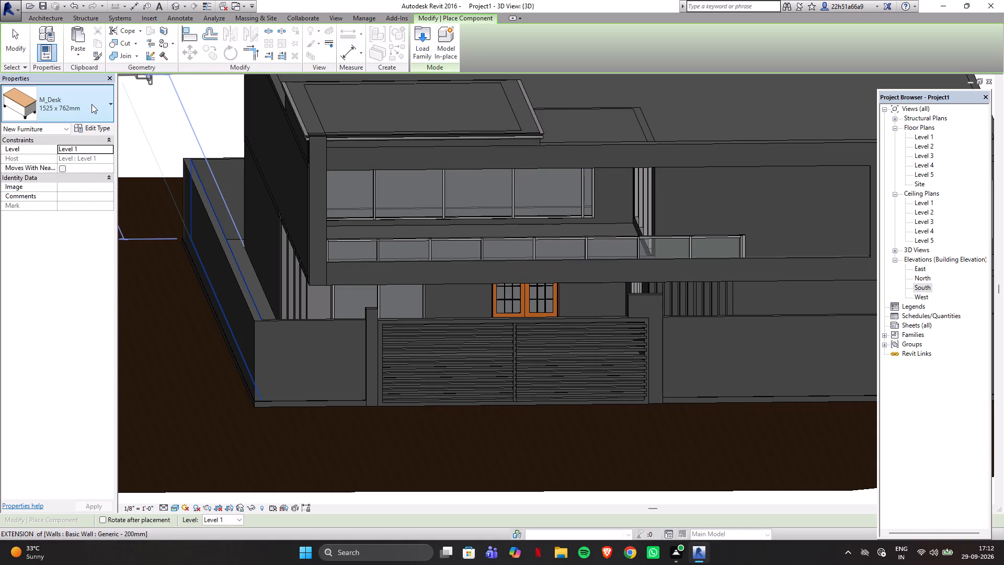
left_click(92, 104)
scroll(48, 342, "down", 4)
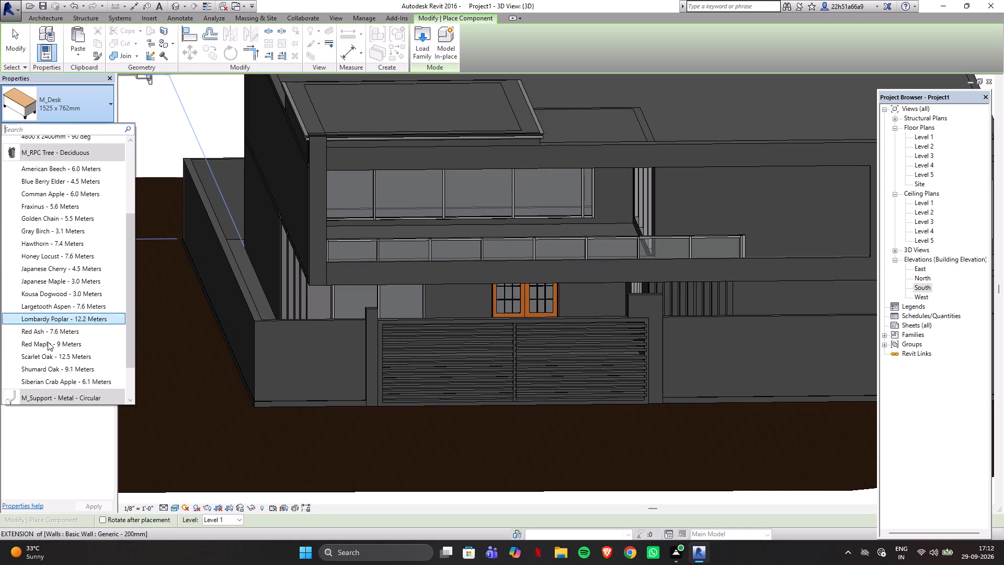
scroll(48, 342, "up", 10)
scroll(48, 342, "down", 5)
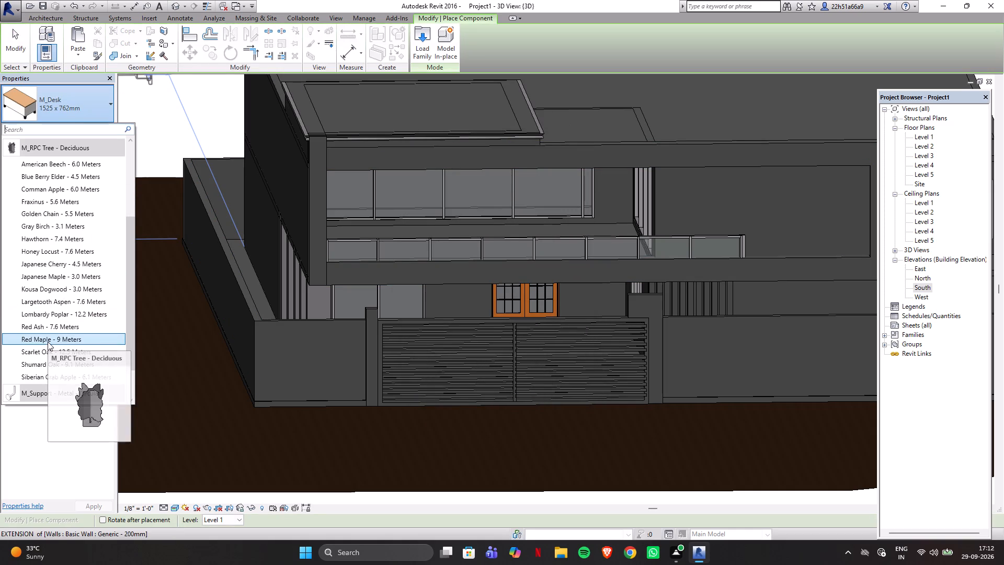
scroll(48, 342, "down", 7)
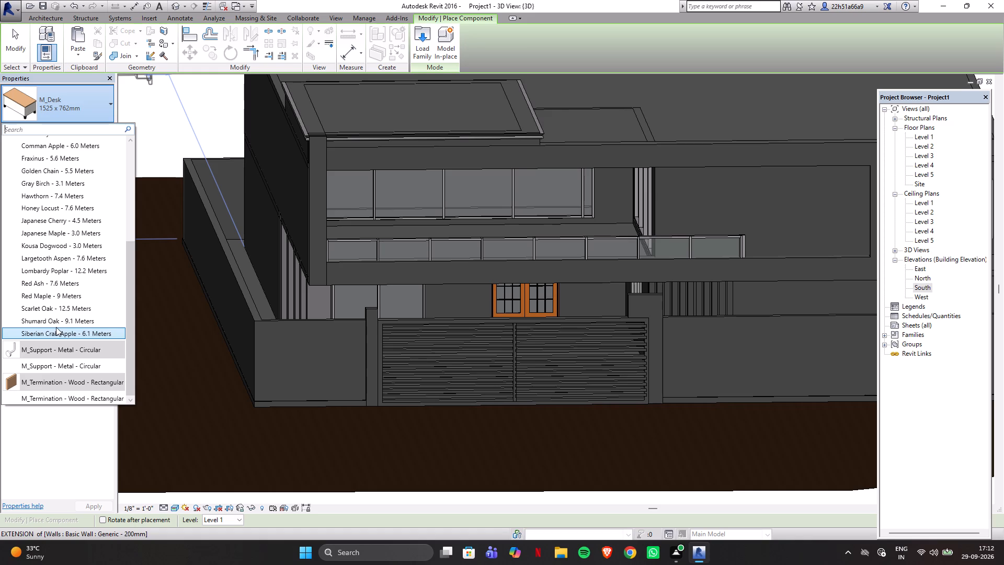
scroll(56, 327, "down", 1)
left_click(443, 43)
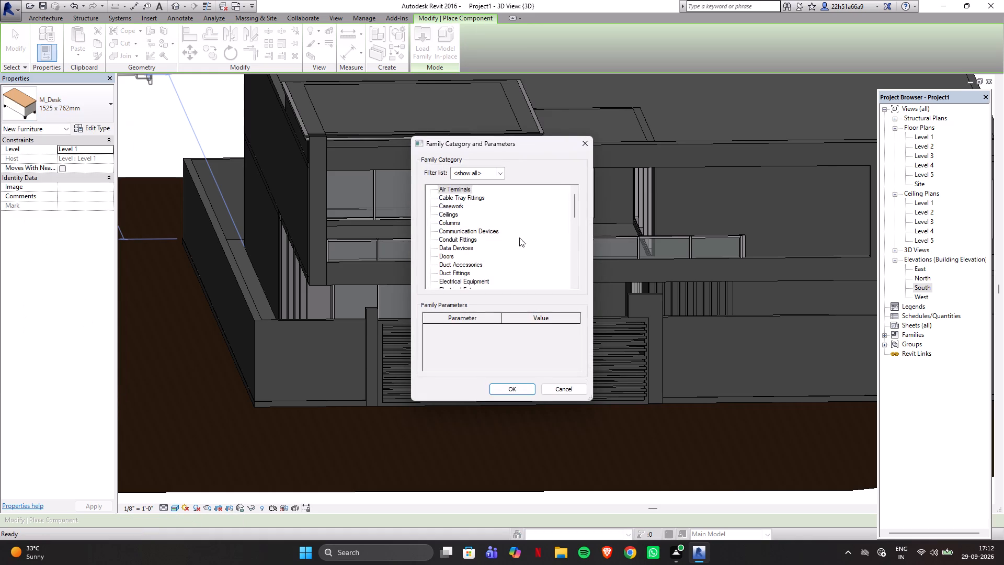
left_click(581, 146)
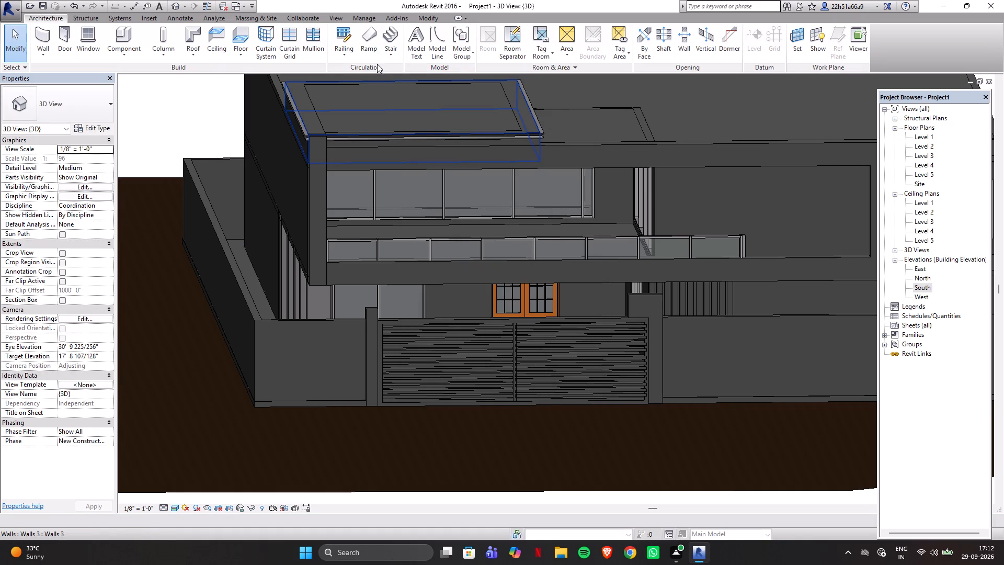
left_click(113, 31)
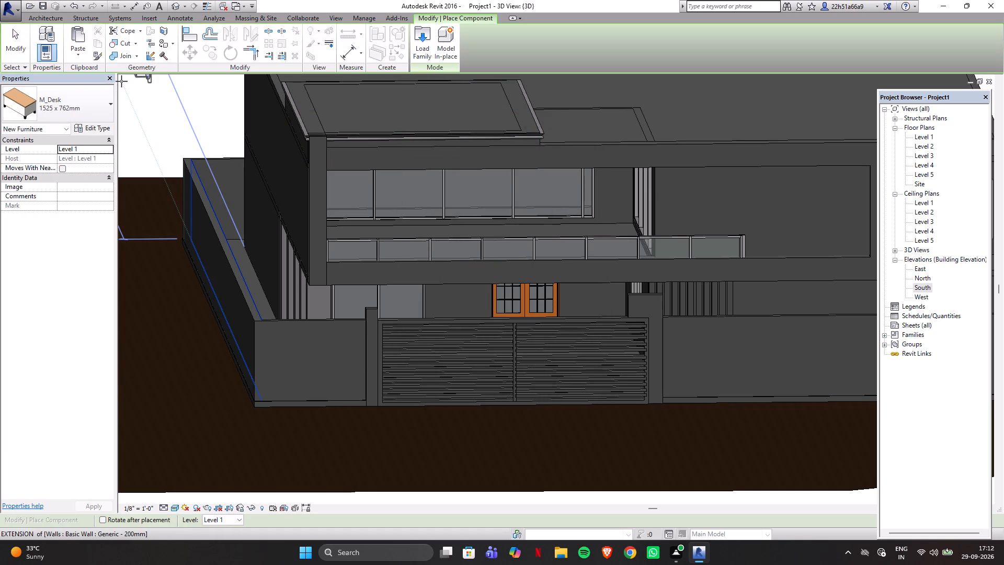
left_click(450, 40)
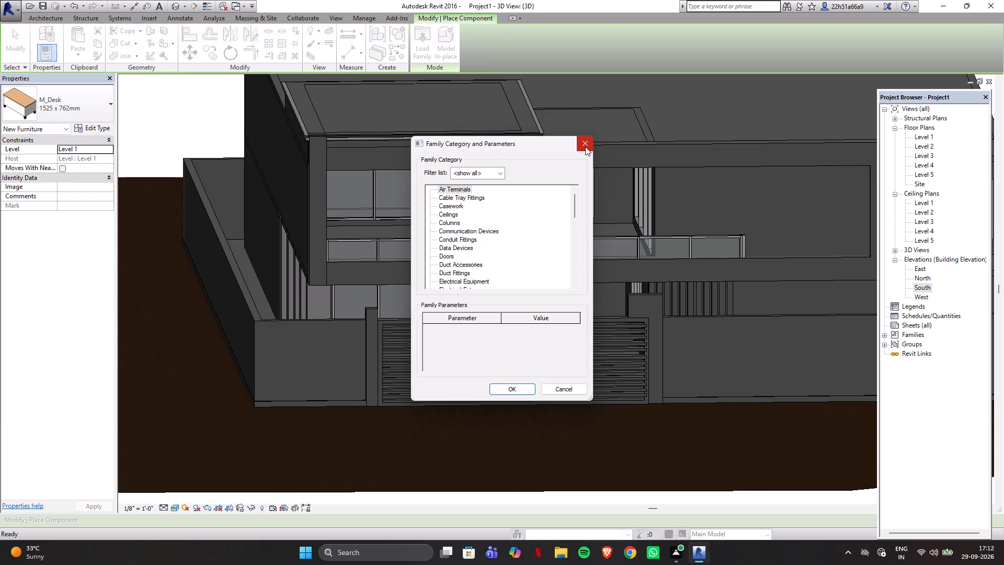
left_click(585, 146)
Load the RPC Beetle car family from the Entourage folder of the family library.
left_click(134, 37)
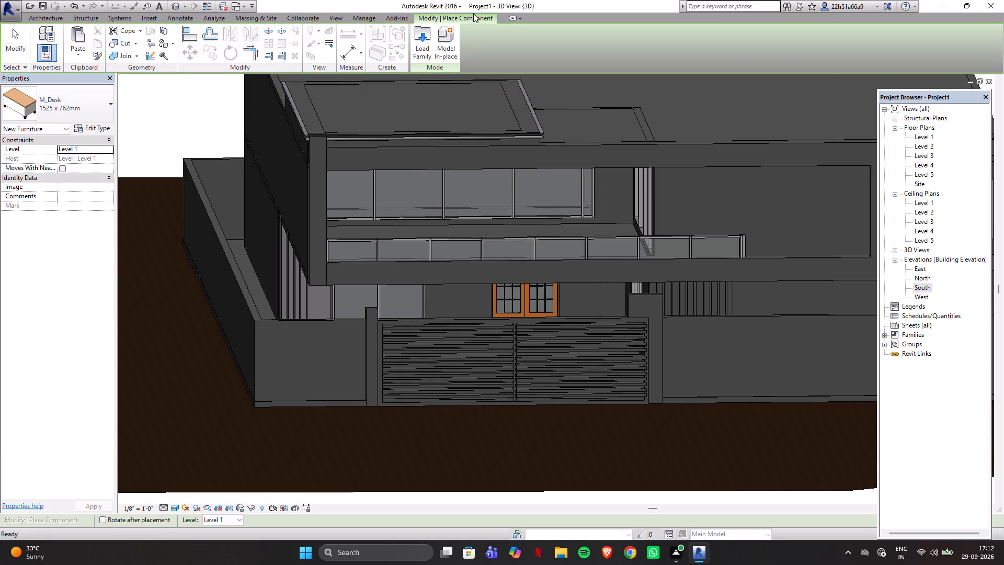
left_click(424, 29)
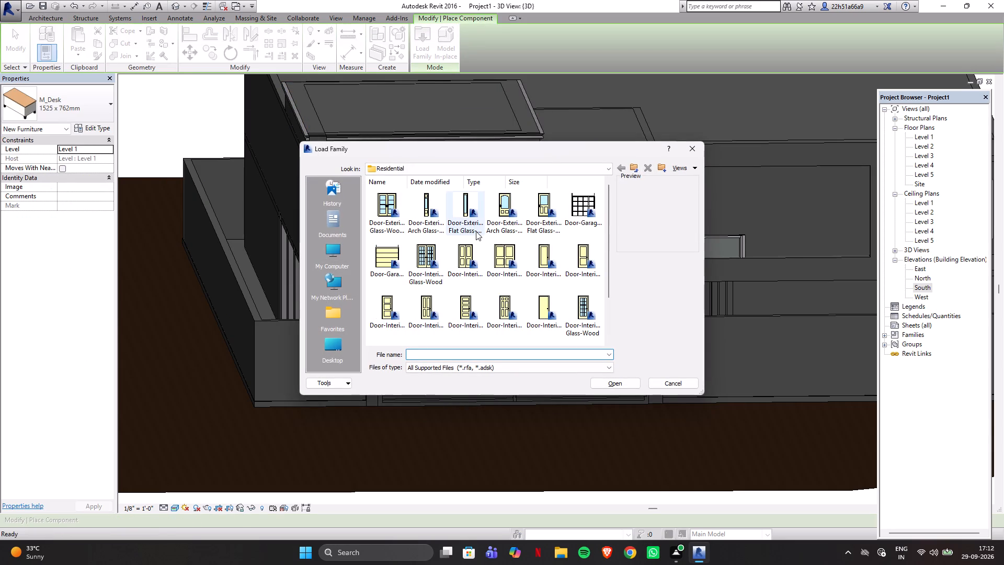
left_click(634, 168)
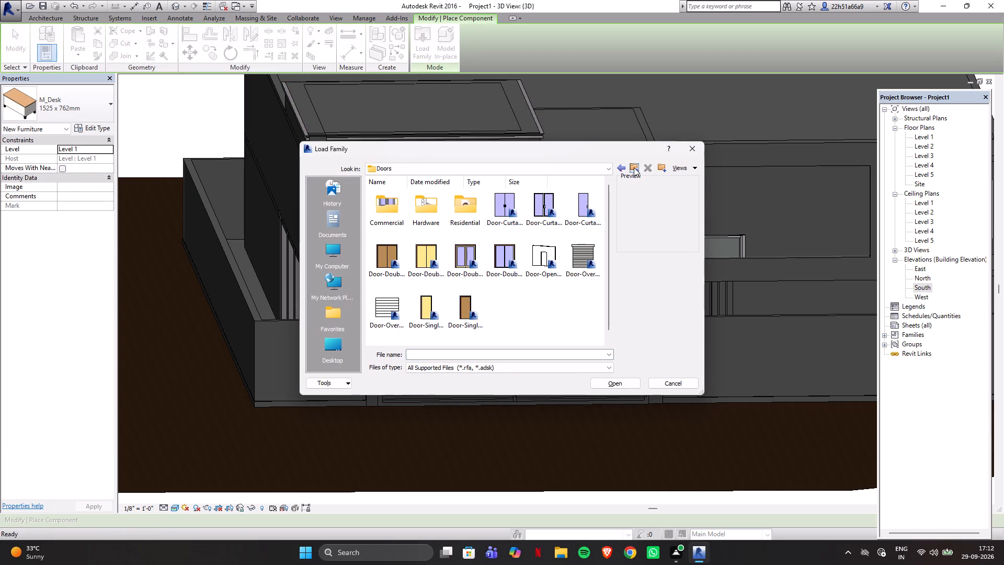
left_click(634, 167)
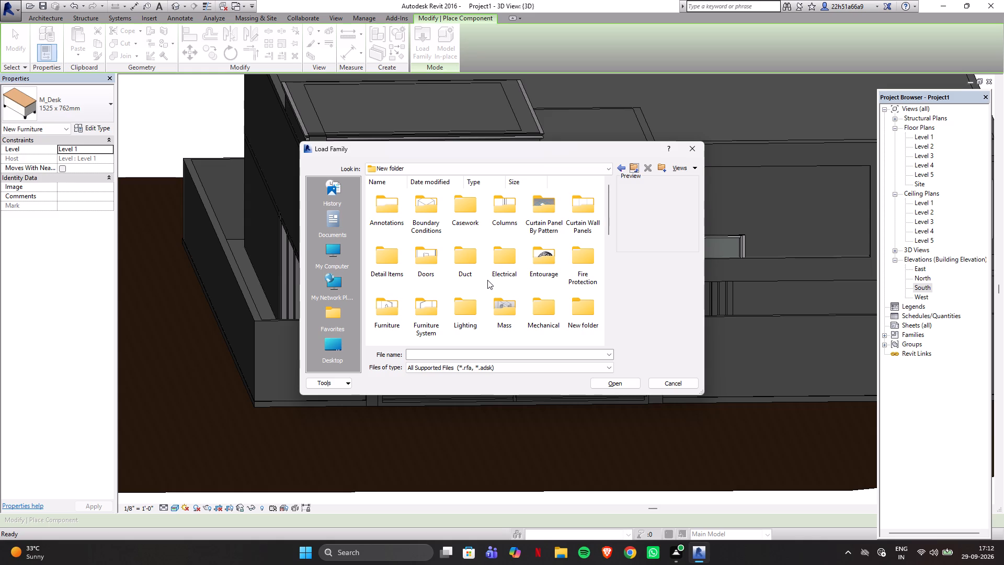
scroll(484, 276, "down", 3)
scroll(484, 276, "up", 1)
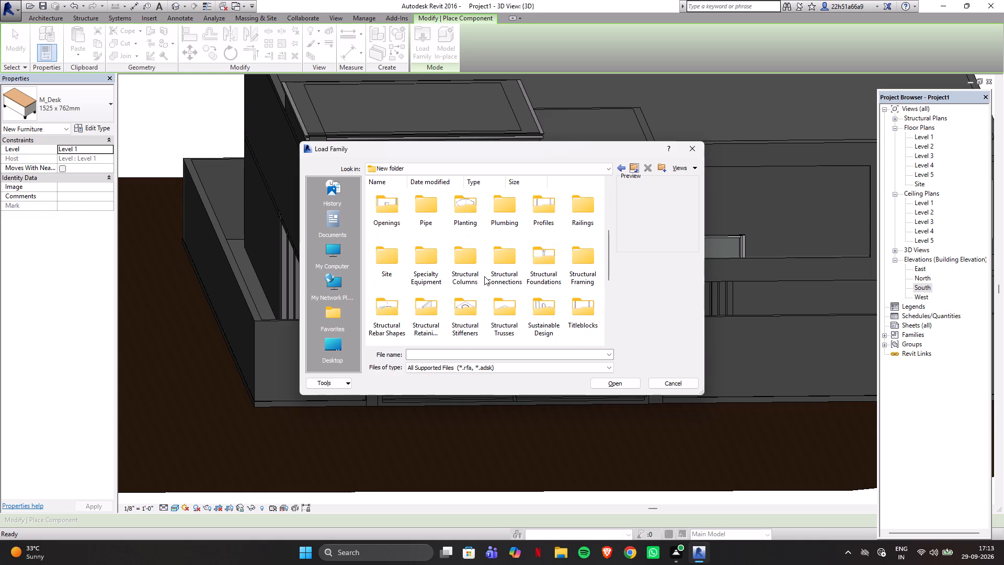
scroll(484, 276, "up", 3)
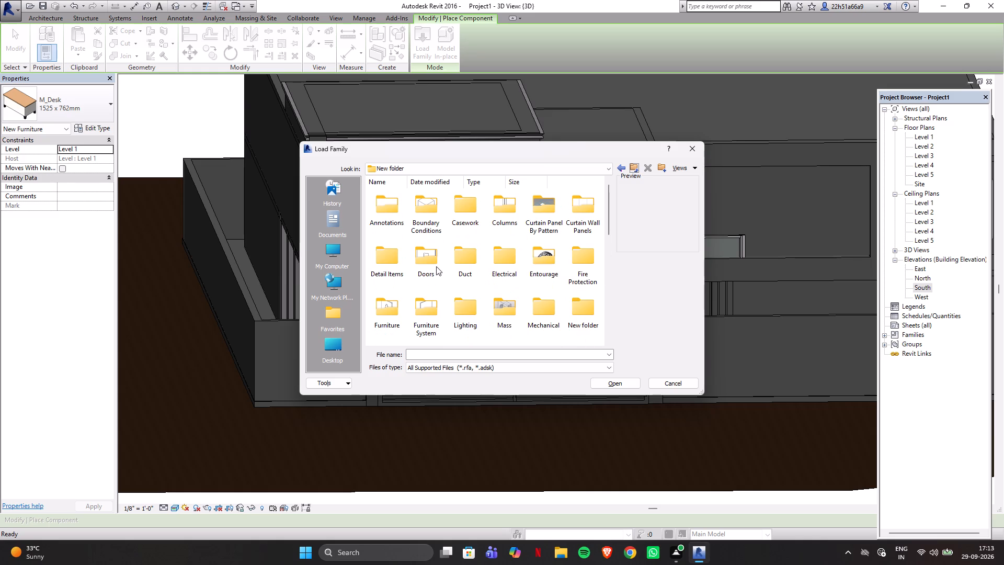
scroll(555, 239, "up", 2)
scroll(524, 302, "down", 2)
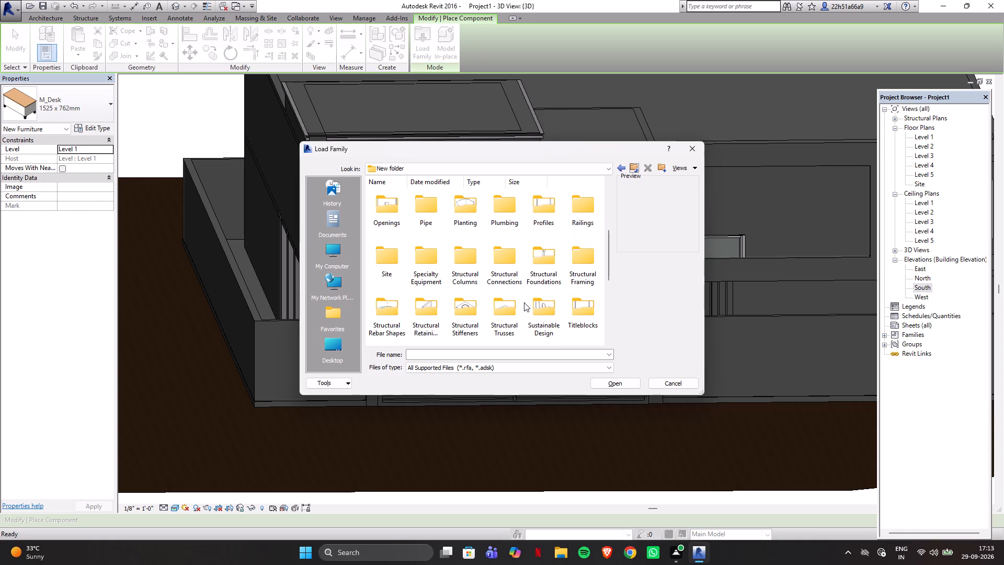
scroll(524, 302, "down", 2)
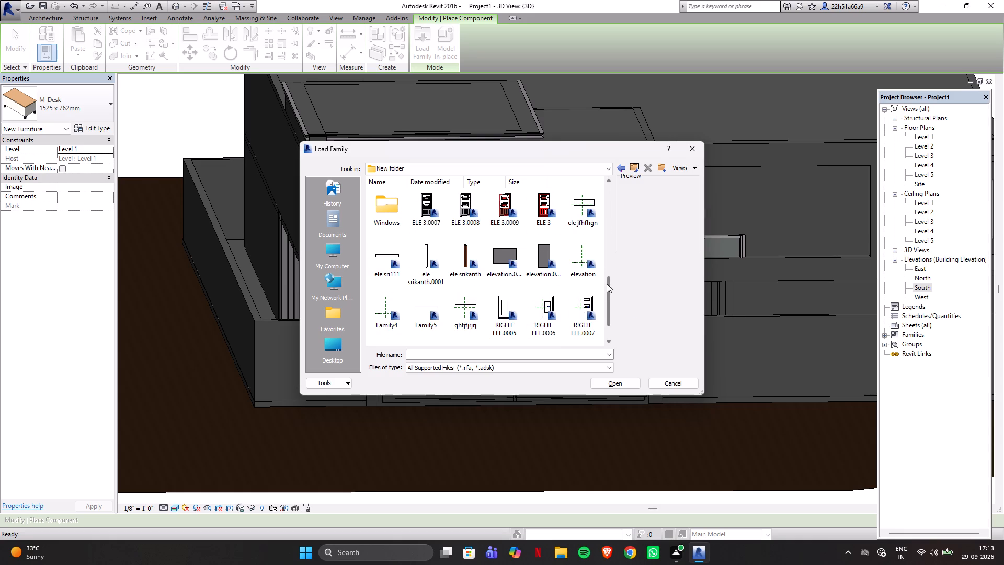
left_click_drag(607, 285, 609, 242)
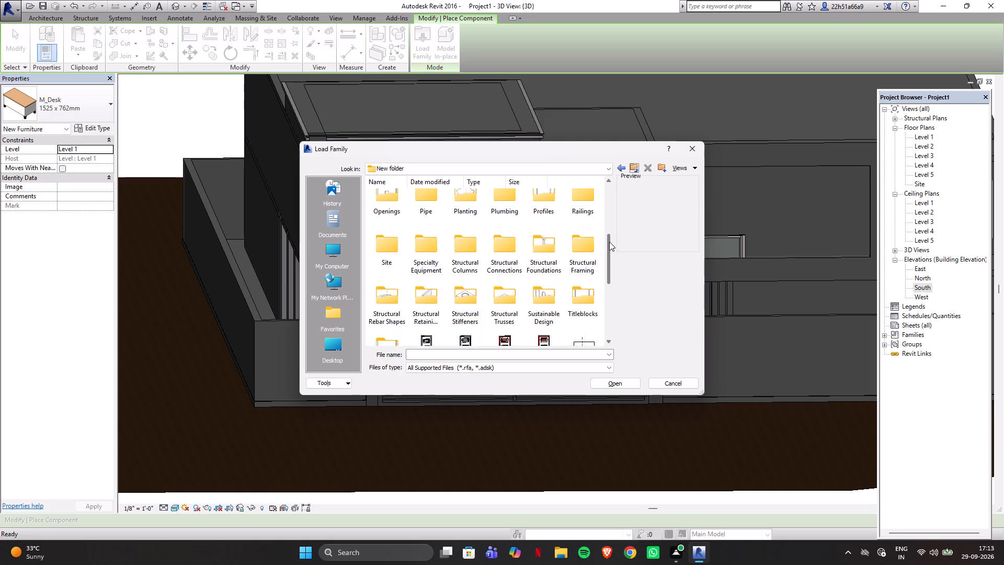
left_click_drag(609, 242, 618, 248)
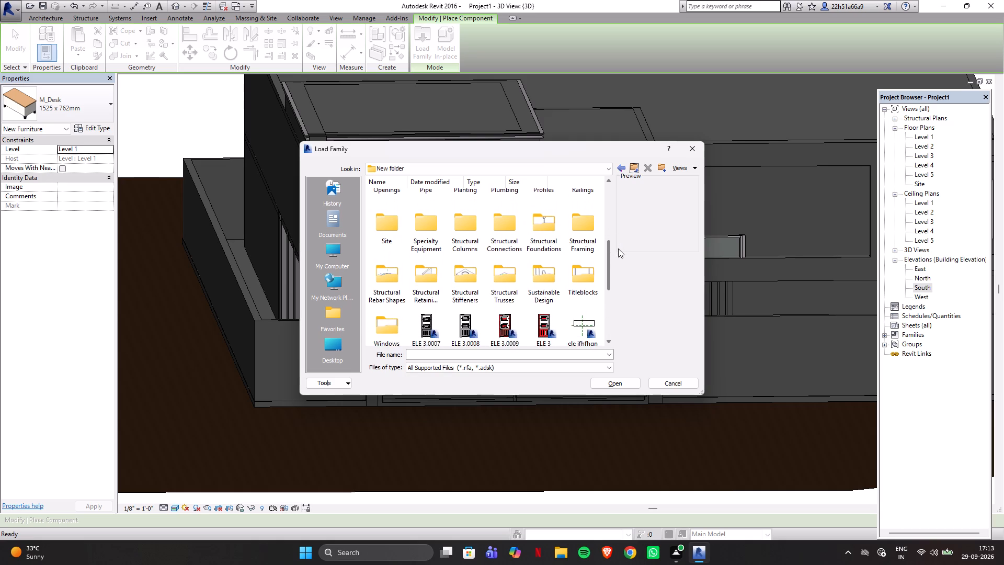
left_click_drag(618, 248, 621, 211)
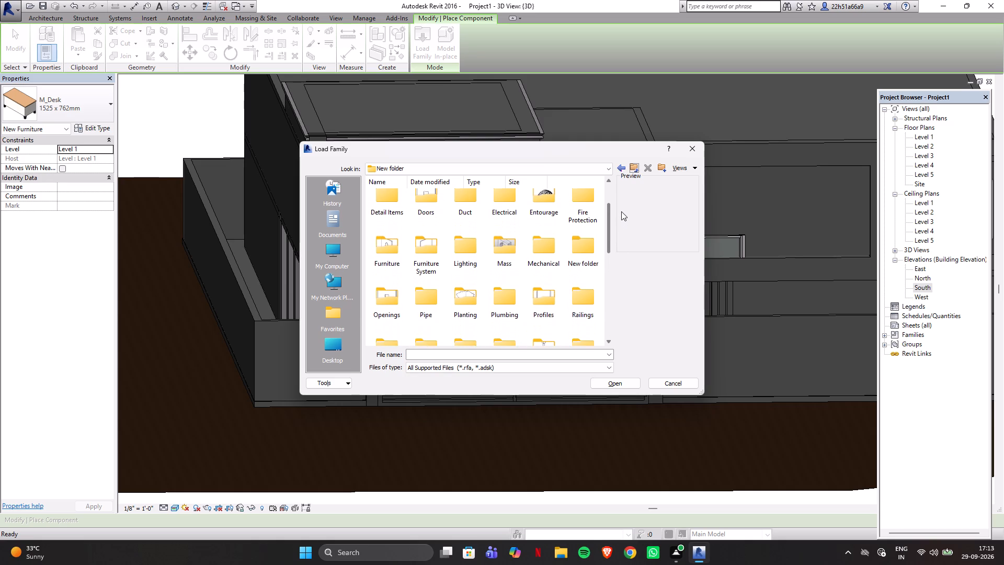
left_click_drag(621, 211, 622, 204)
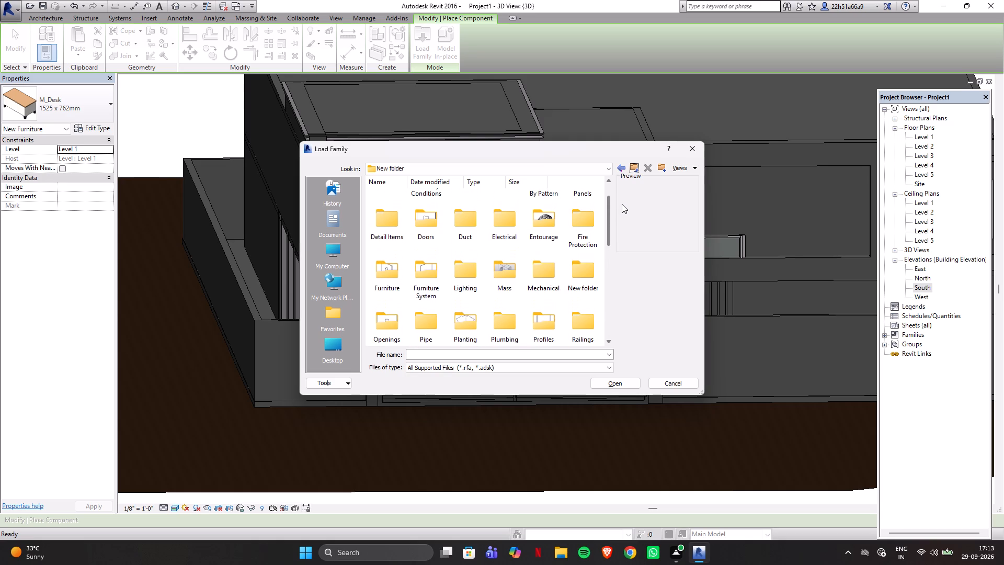
left_click_drag(622, 204, 622, 204)
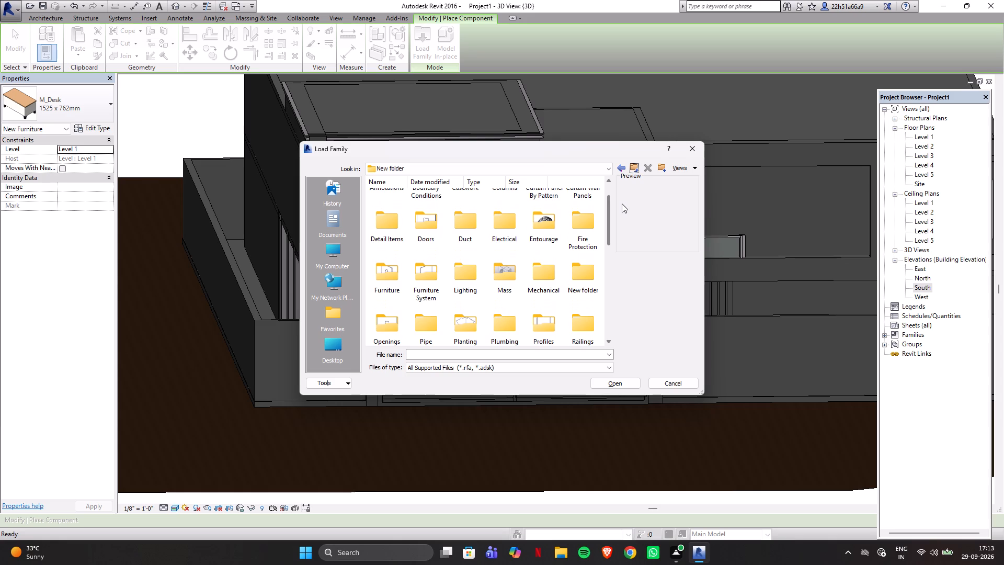
left_click_drag(622, 204, 621, 189)
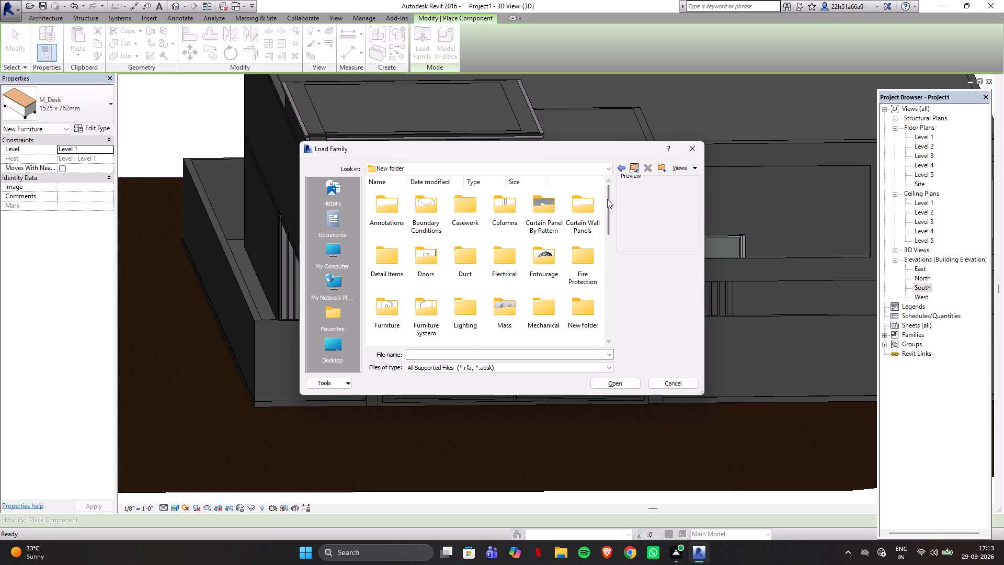
double_click(547, 260)
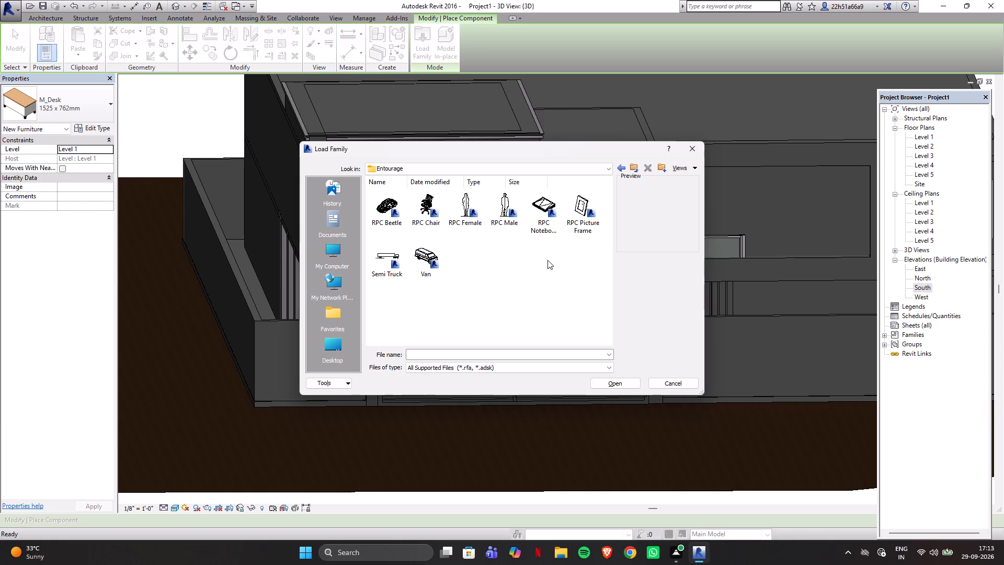
left_click(387, 211)
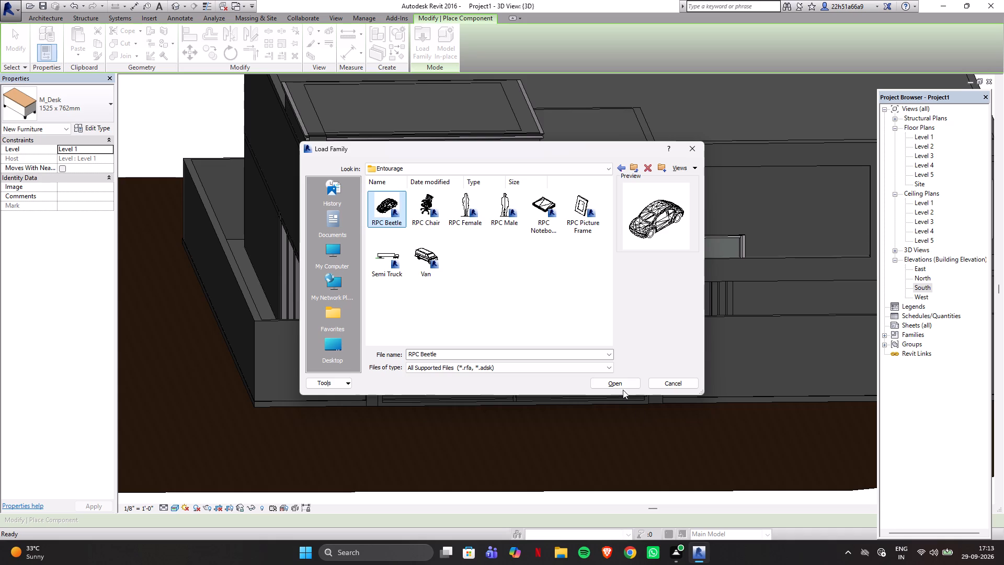
left_click(617, 379)
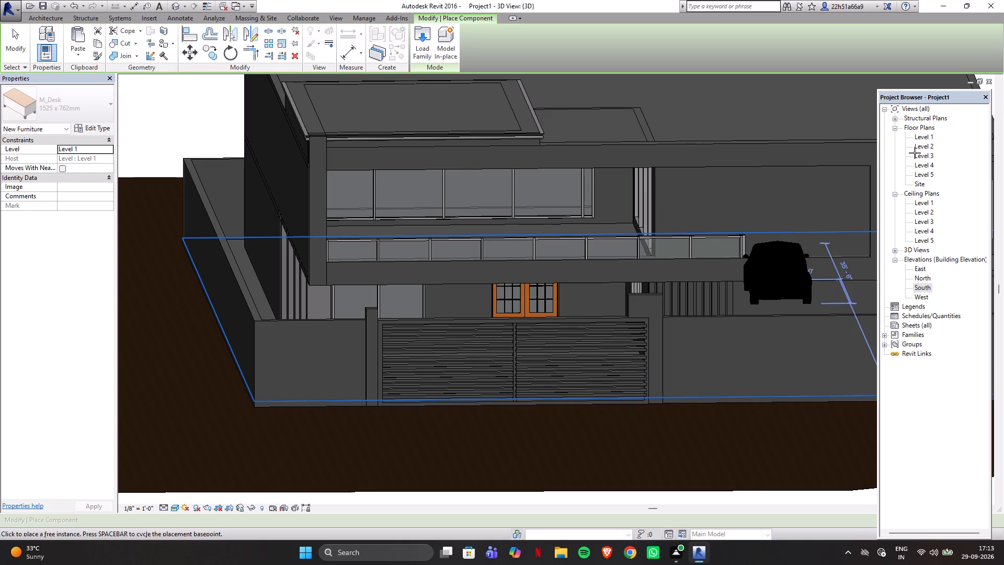
In the Level 1 floor plan, place an RPC Beetle in the forecourt beside the column row, about 24' south of the entrance wall.
double_click(919, 137)
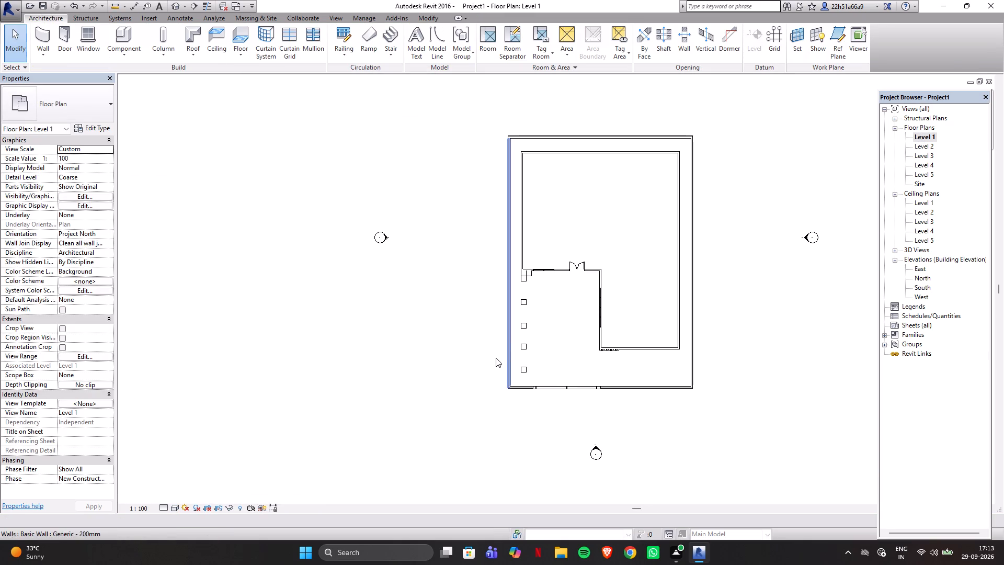
left_click(124, 36)
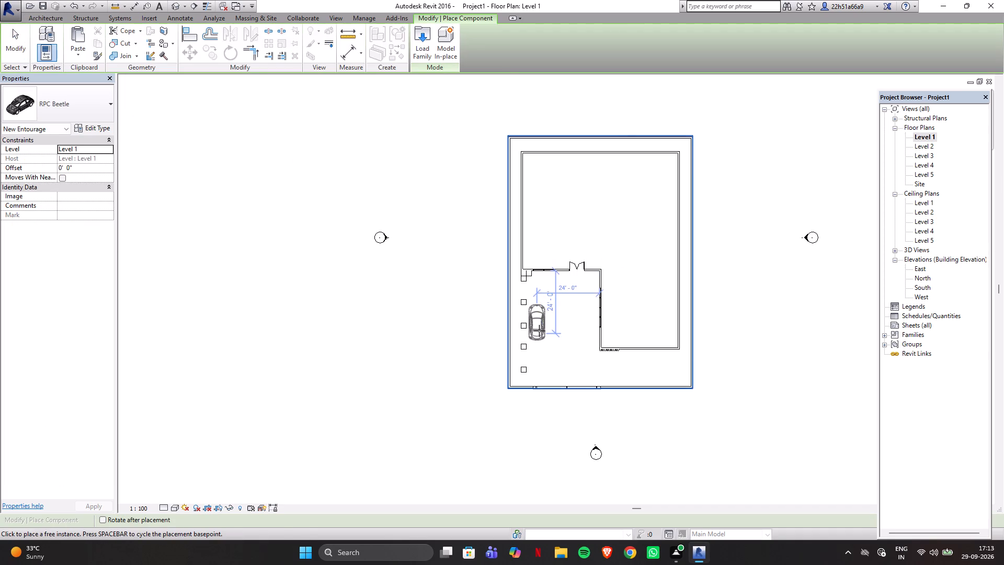
left_click(544, 331)
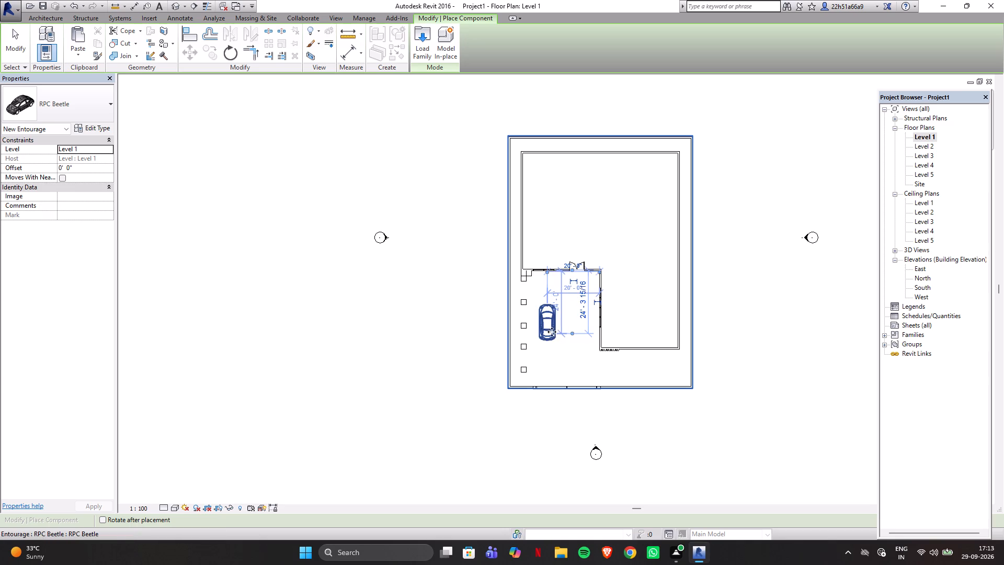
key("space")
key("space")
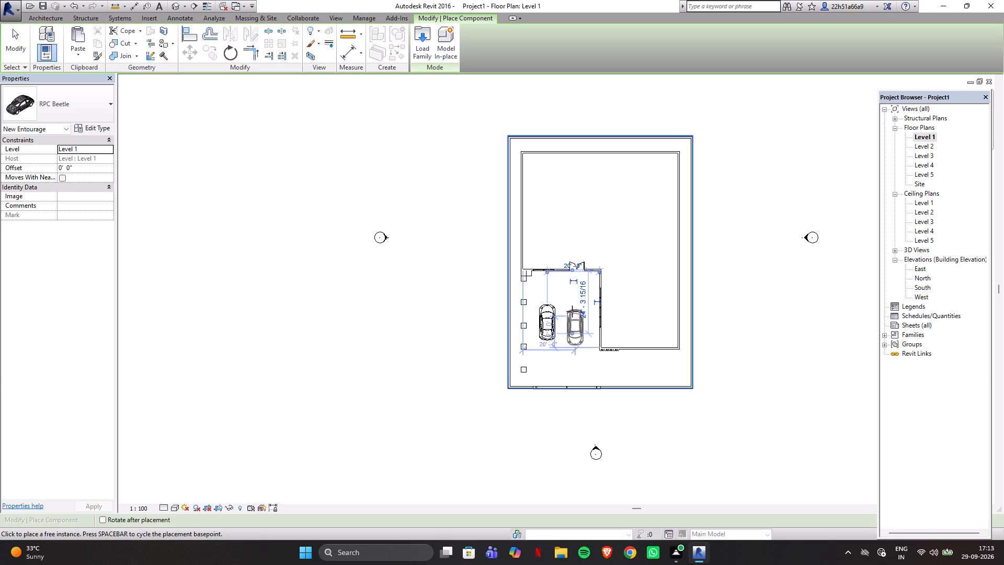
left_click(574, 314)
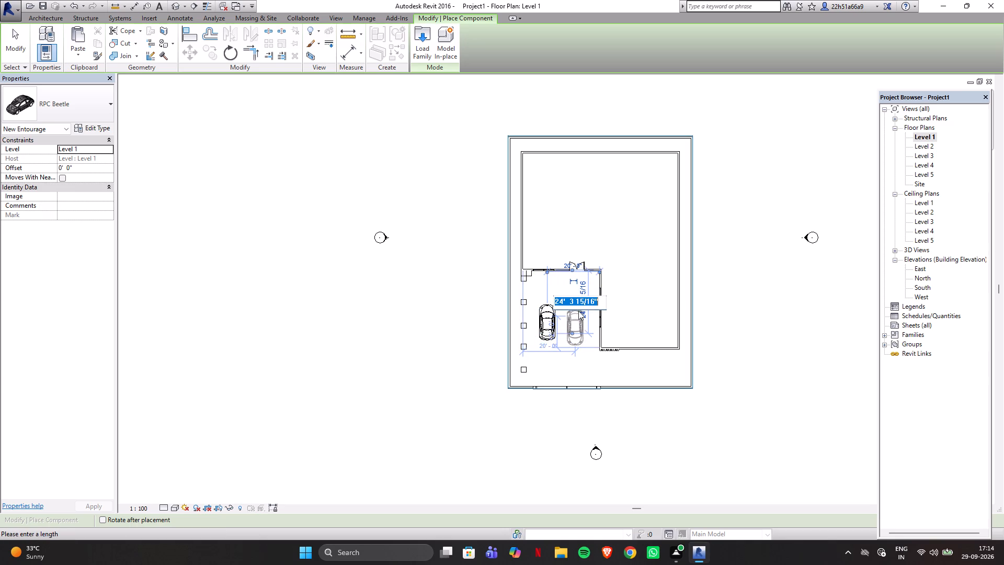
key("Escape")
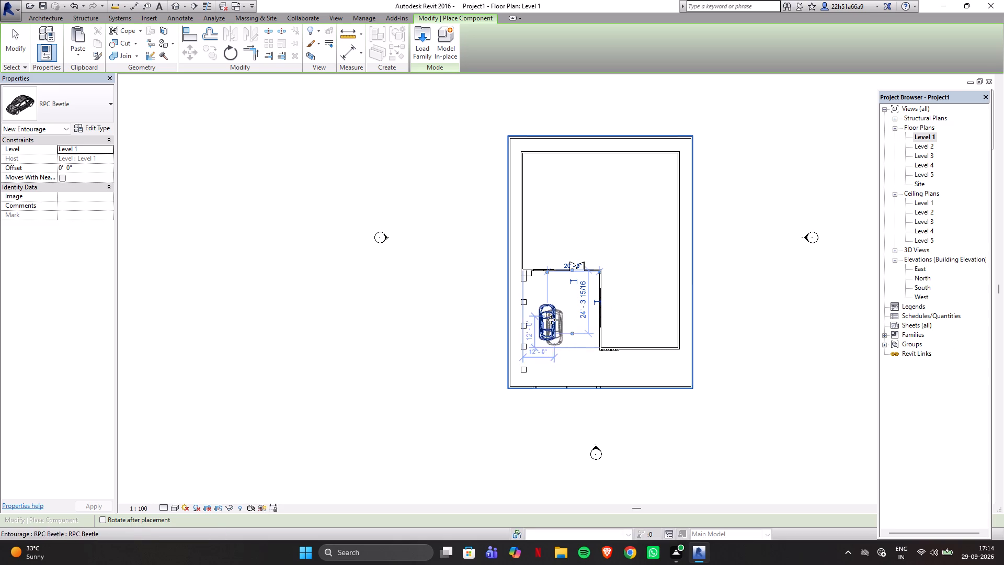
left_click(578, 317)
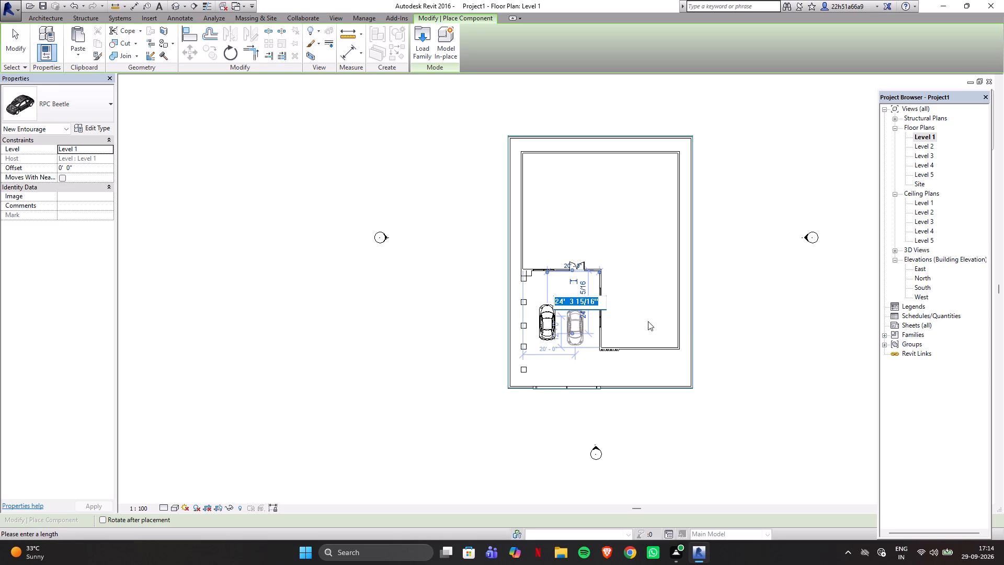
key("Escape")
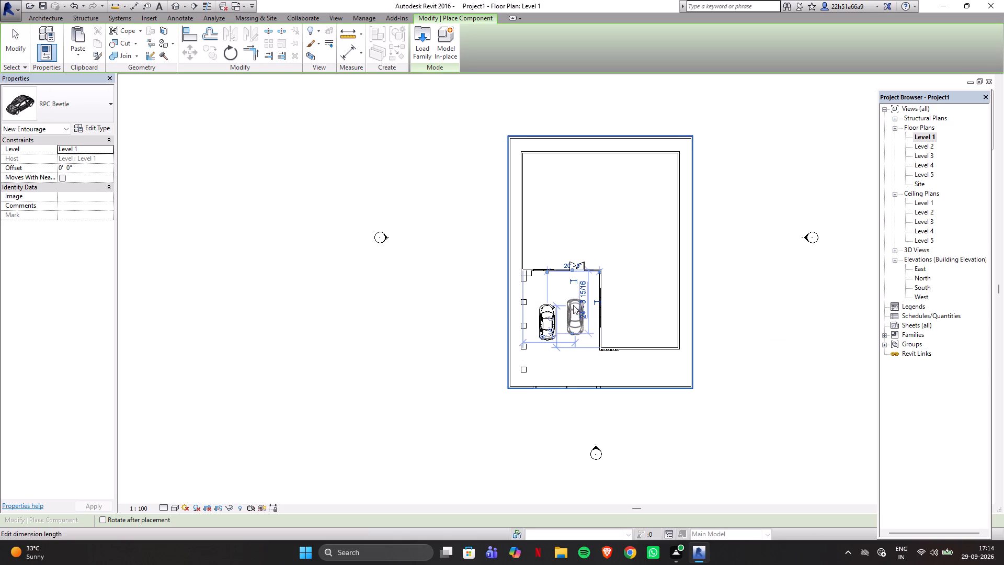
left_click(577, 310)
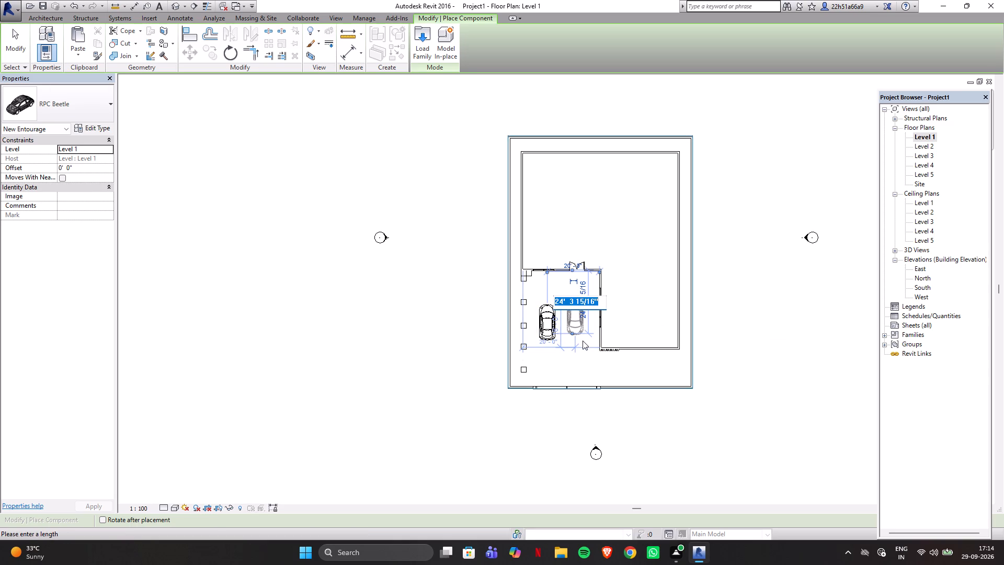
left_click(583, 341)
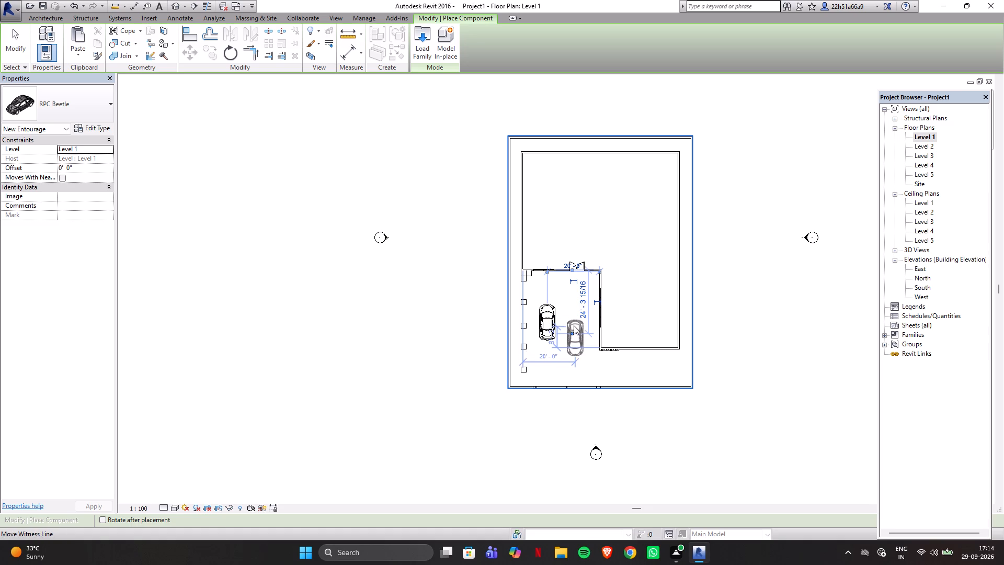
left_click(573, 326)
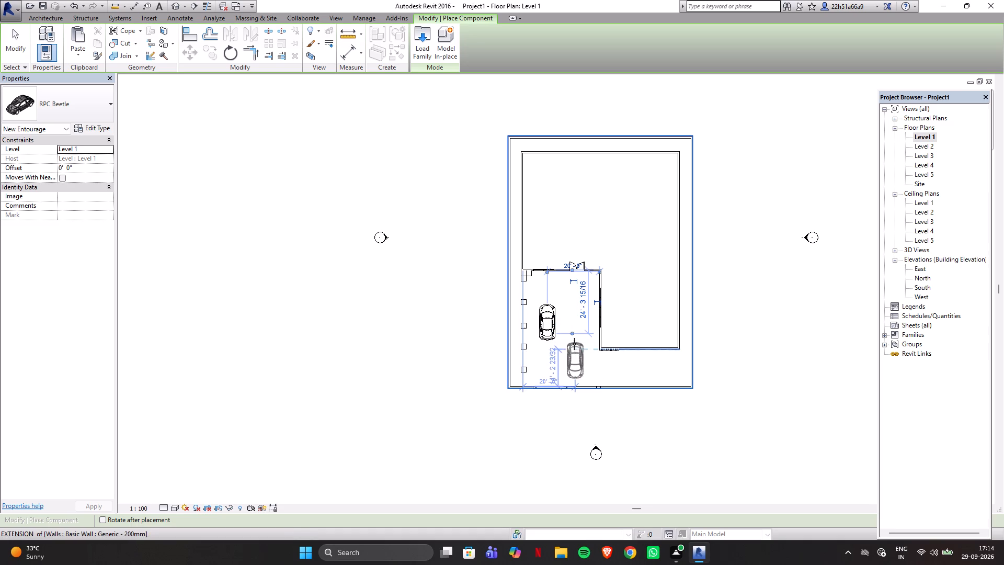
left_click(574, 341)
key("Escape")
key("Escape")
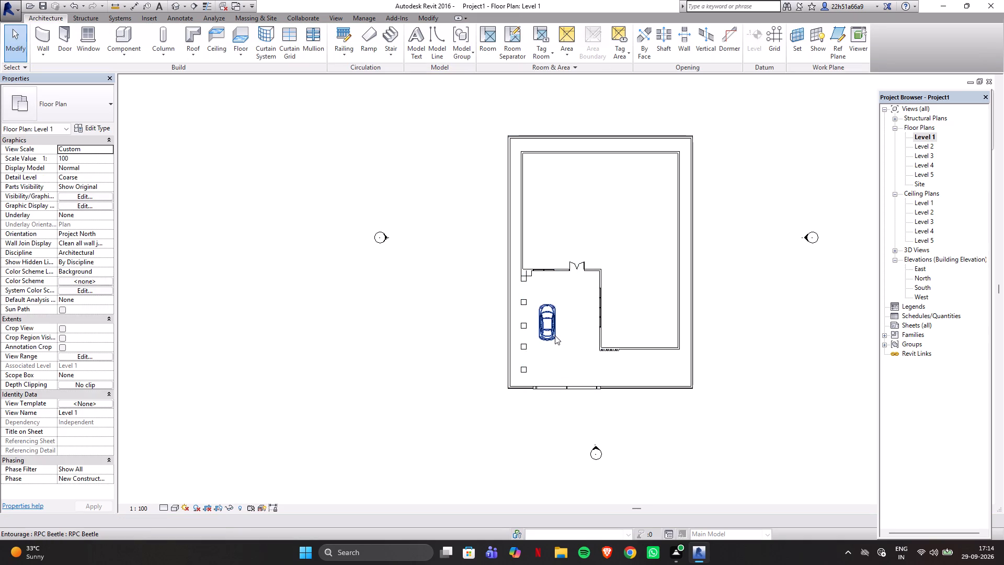
Place a second RPC Beetle, rotated 180°, beside the first car, about 20' east of the column row, and end placement.
left_click(119, 38)
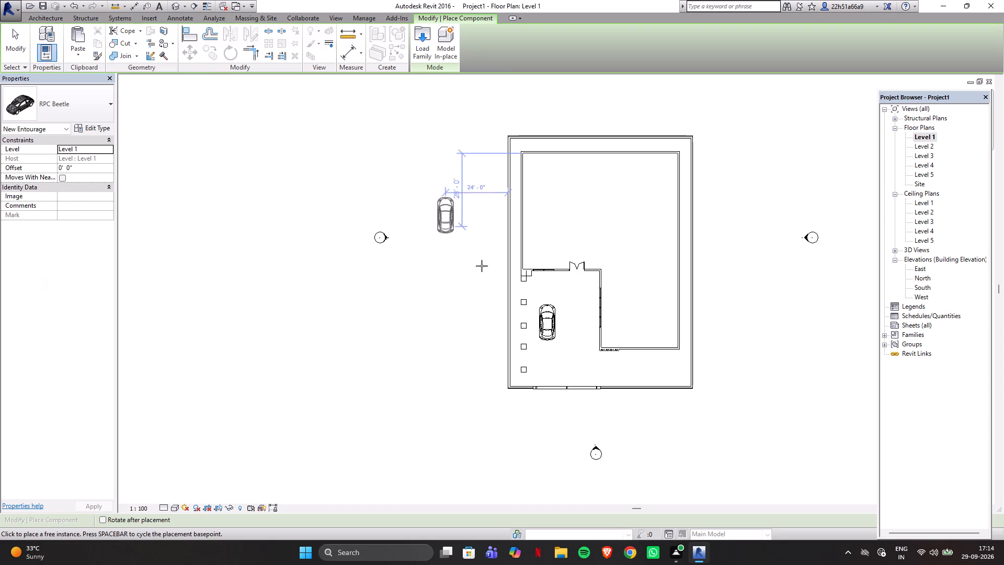
key("space")
key("space")
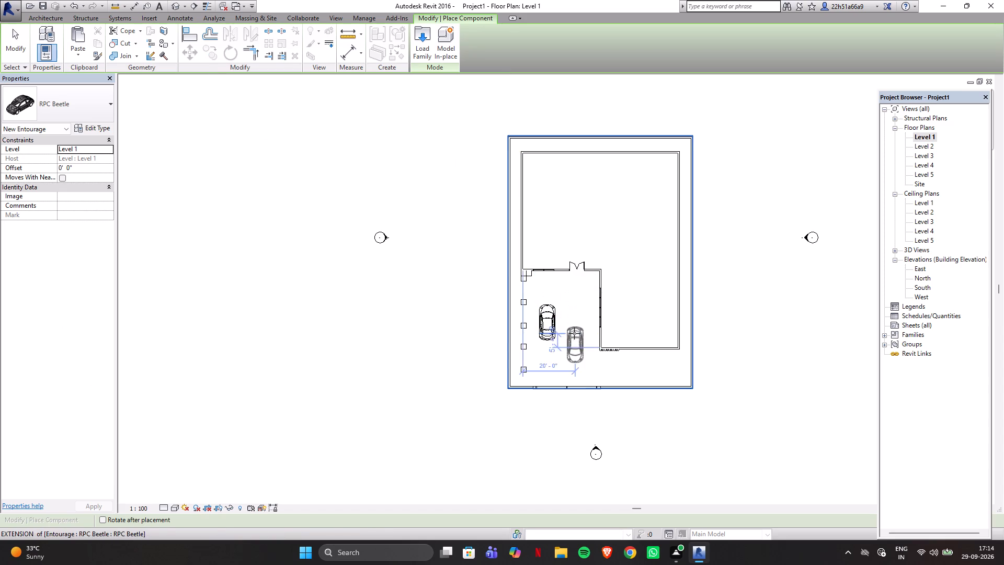
left_click(577, 314)
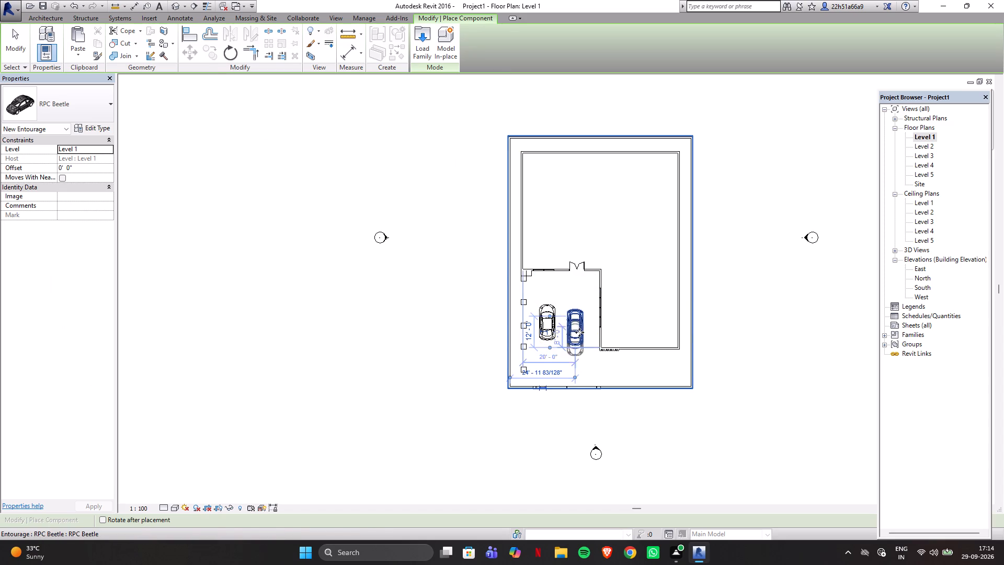
key("Escape")
key("Escape")
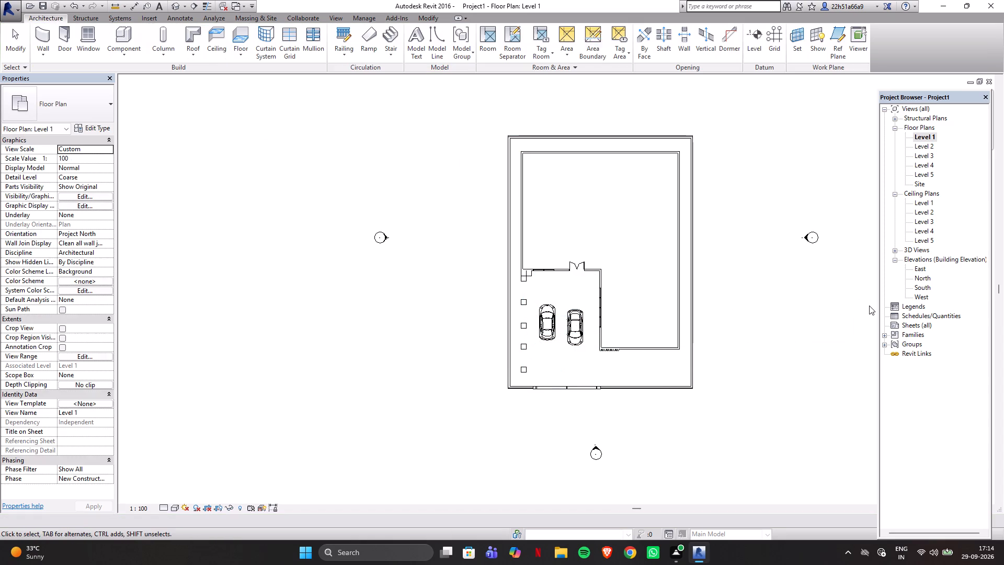
Show the whole house in 3D to view the two cars behind the slatted gateway.
left_click(173, 8)
scroll(383, 419, "down", 2)
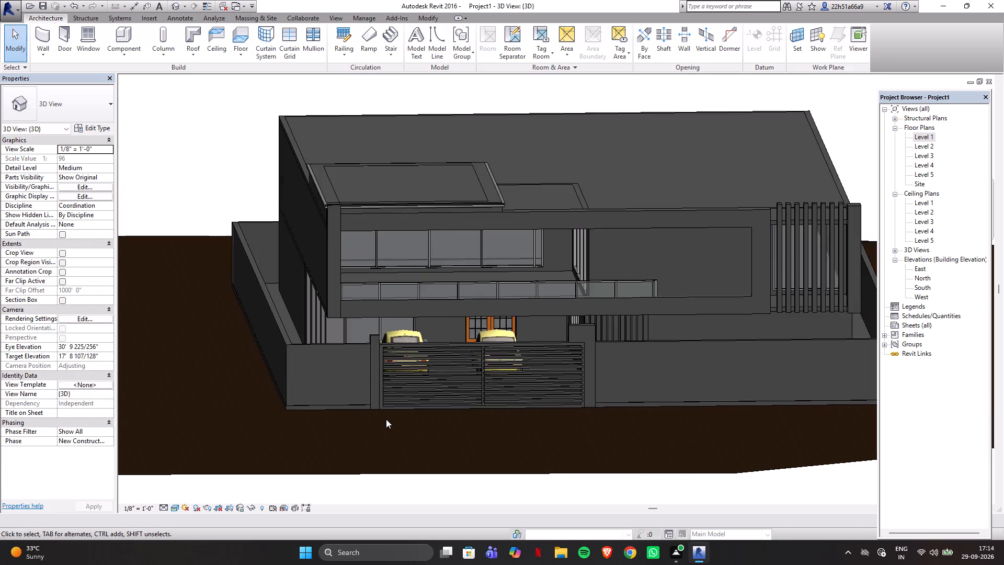
Examine the street facade, boundary wall and slatted gateway of the house in 3D from near ground level.
scroll(386, 420, "down", 3)
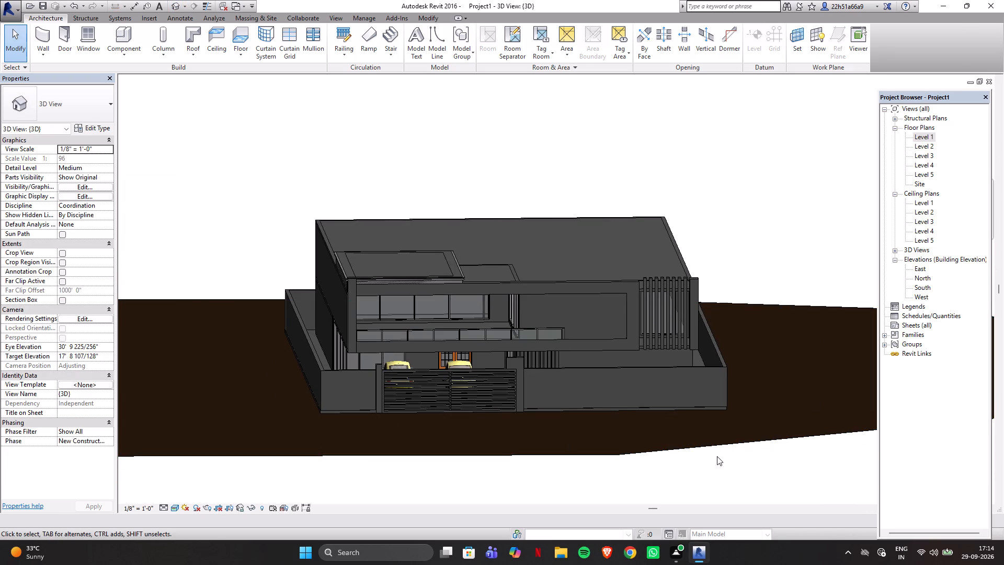
middle_click_drag(674, 440, 666, 393, "shift")
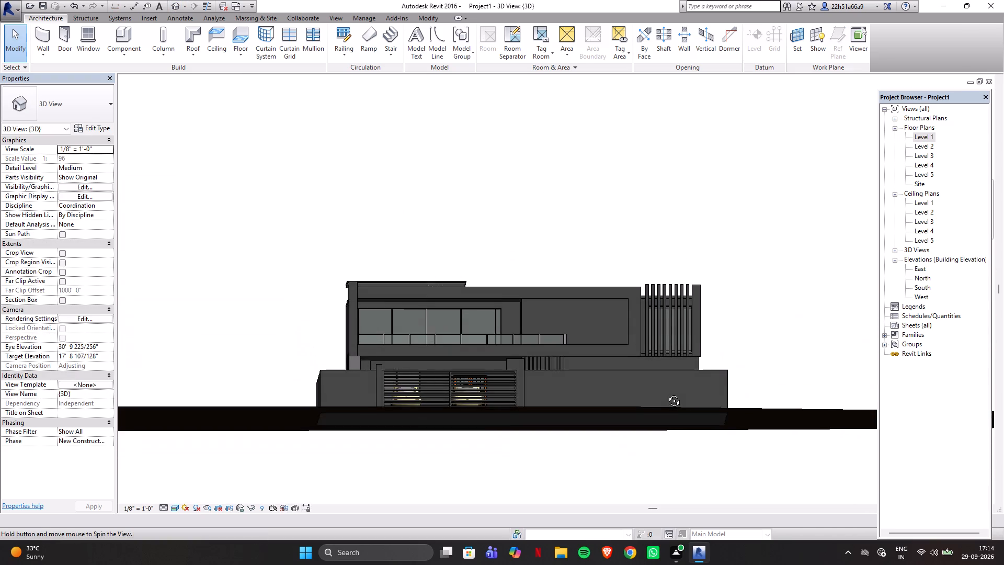
middle_click_drag(666, 393, 680, 410, "shift")
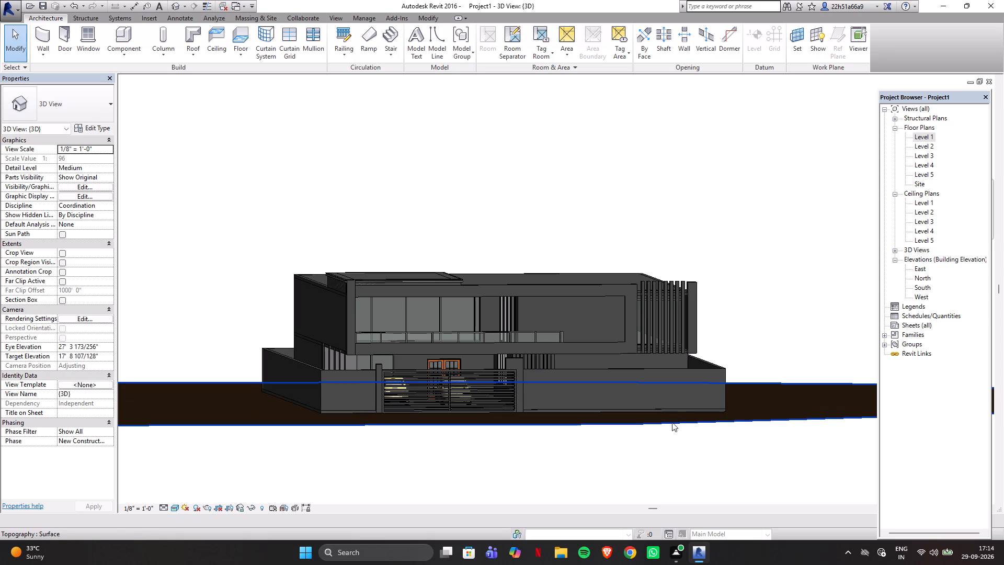
scroll(655, 433, "down", 2)
scroll(623, 436, "up", 5)
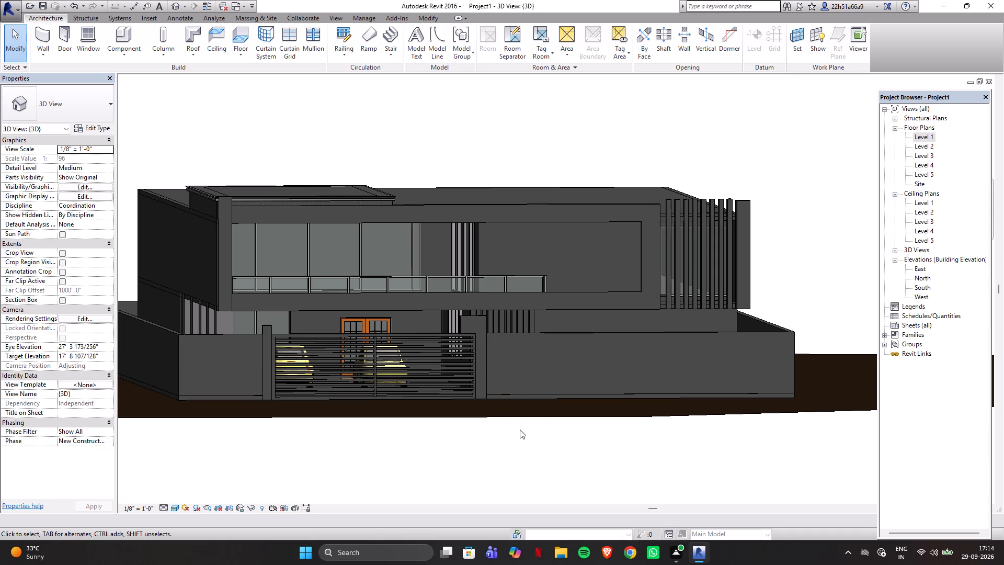
scroll(563, 381, "up", 2)
scroll(537, 443, "down", 3)
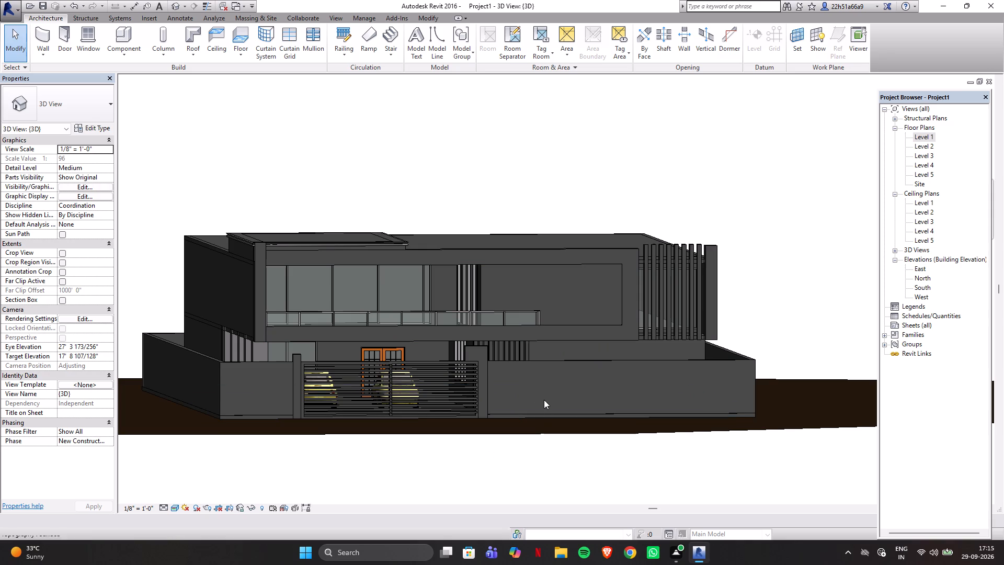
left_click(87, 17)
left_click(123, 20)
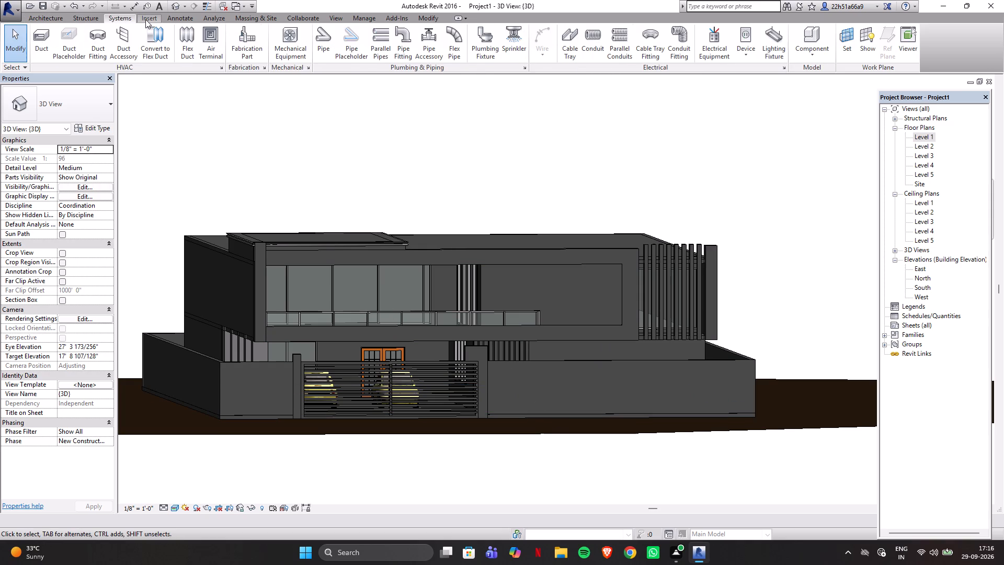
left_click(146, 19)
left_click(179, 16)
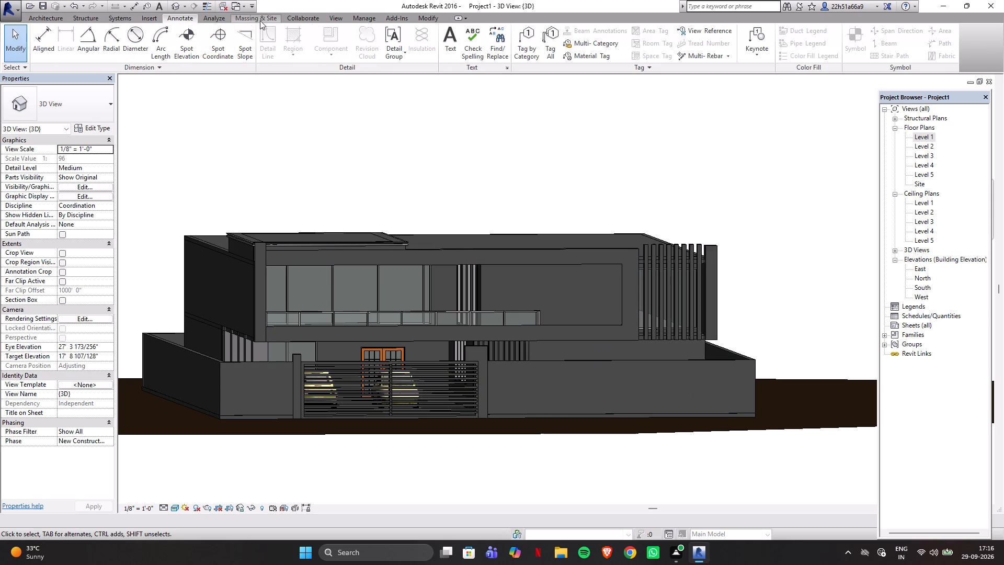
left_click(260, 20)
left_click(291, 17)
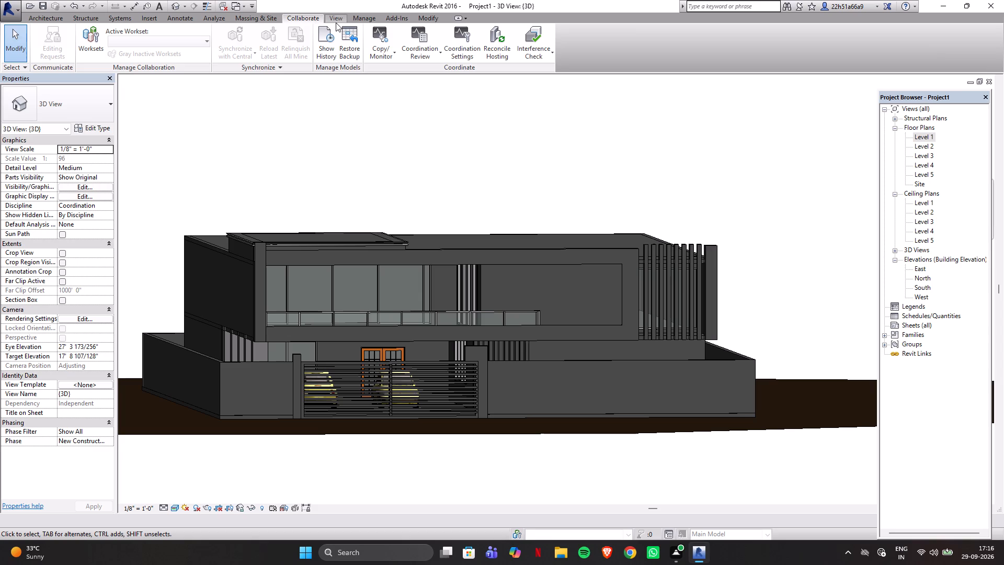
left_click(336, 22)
Look through the project's material list without saving the project, leaving the materials as they are.
left_click(353, 20)
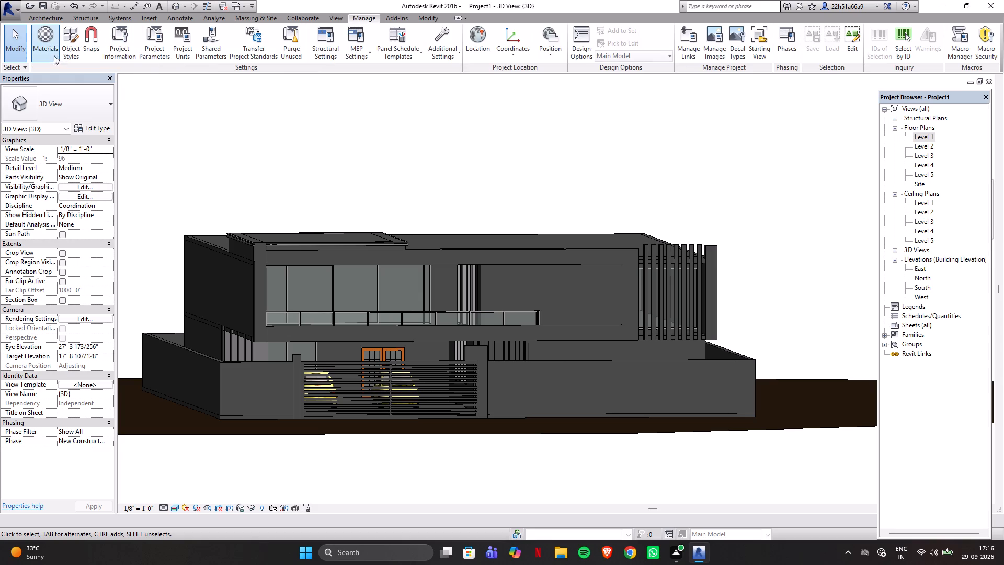
left_click(53, 43)
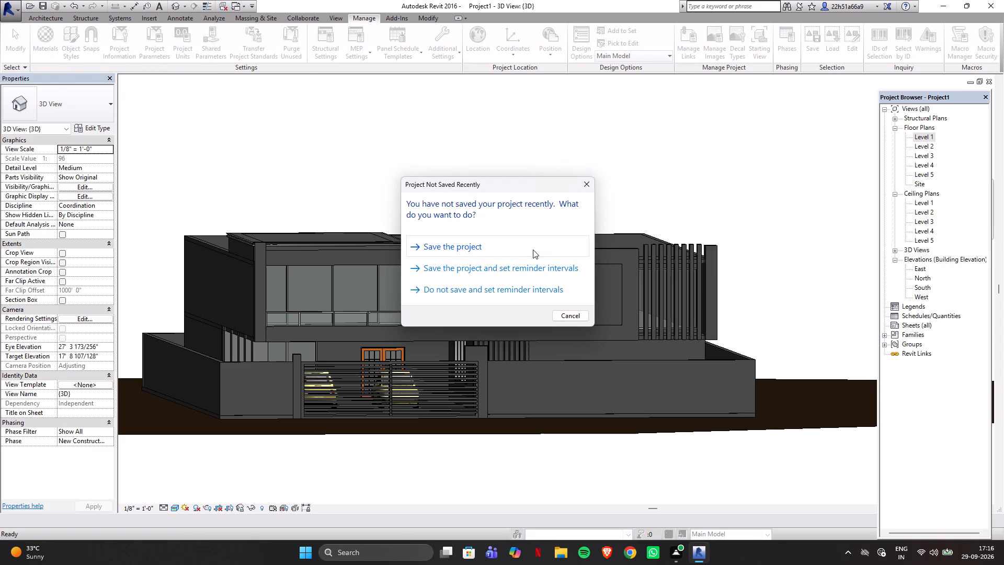
left_click(584, 185)
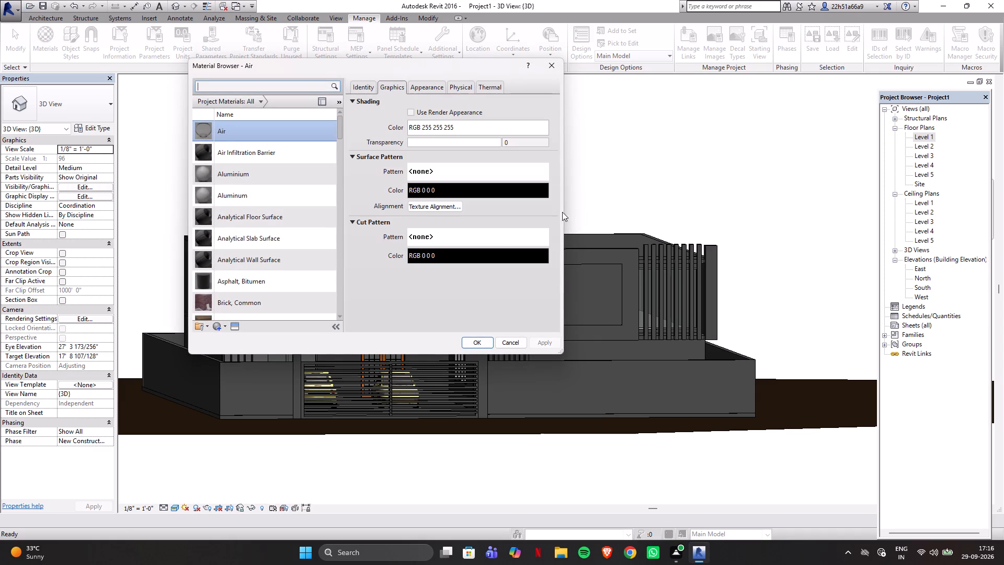
scroll(292, 277, "down", 3)
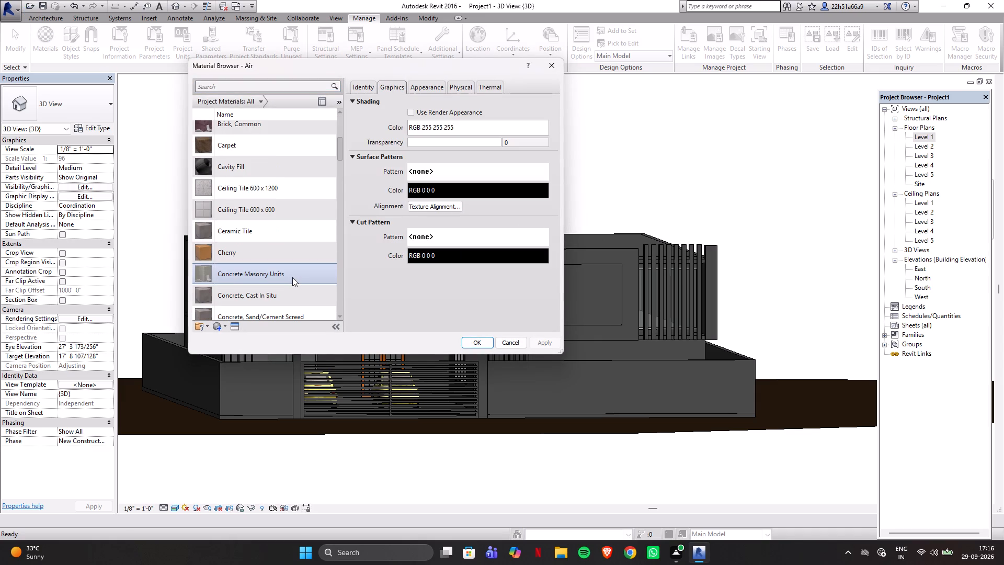
scroll(296, 217, "down", 5)
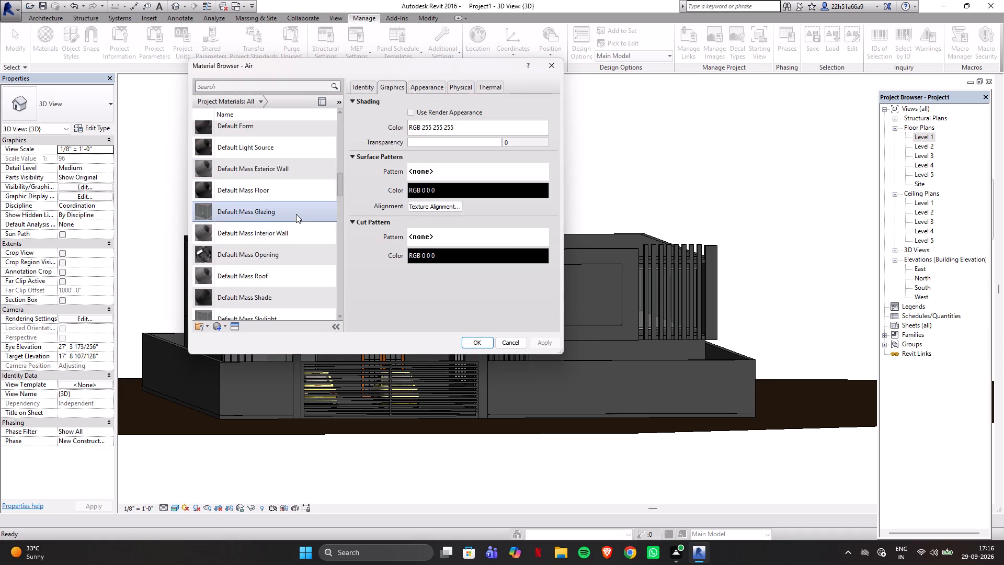
scroll(296, 214, "down", 1)
left_click(553, 66)
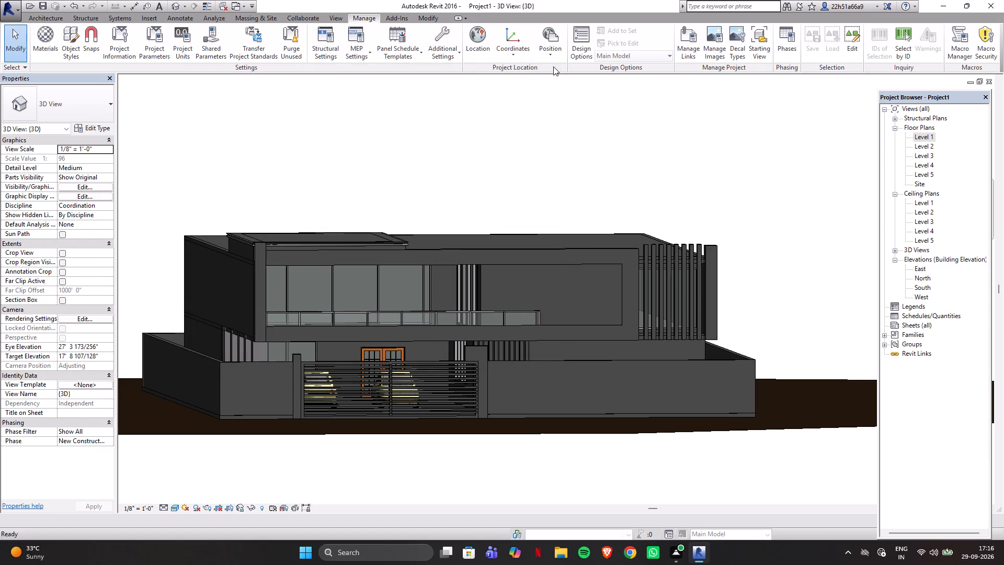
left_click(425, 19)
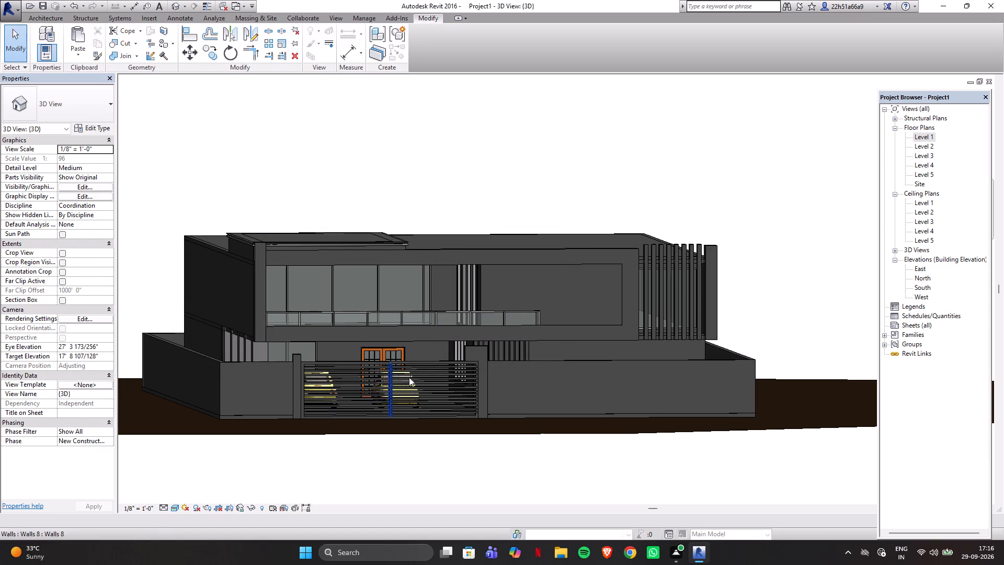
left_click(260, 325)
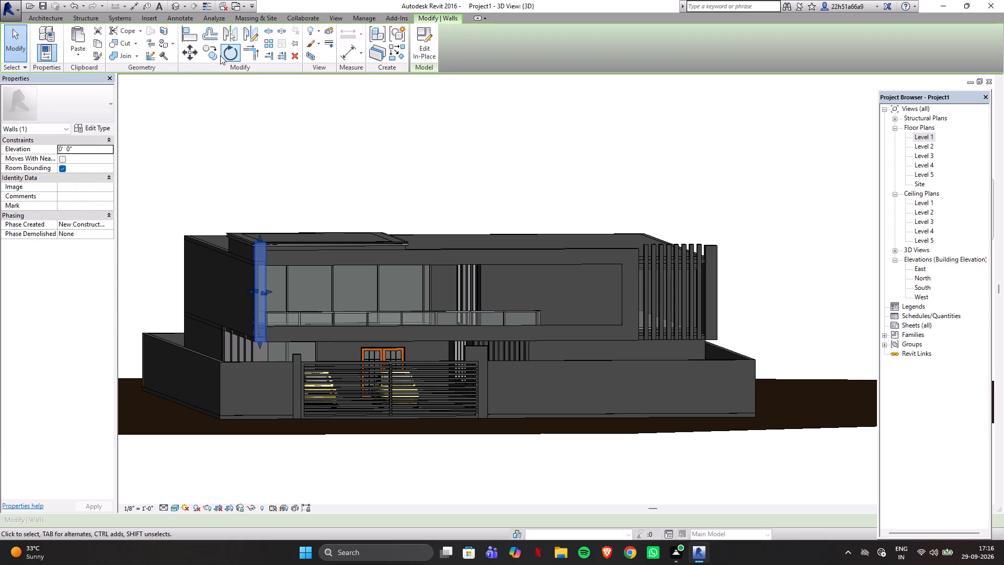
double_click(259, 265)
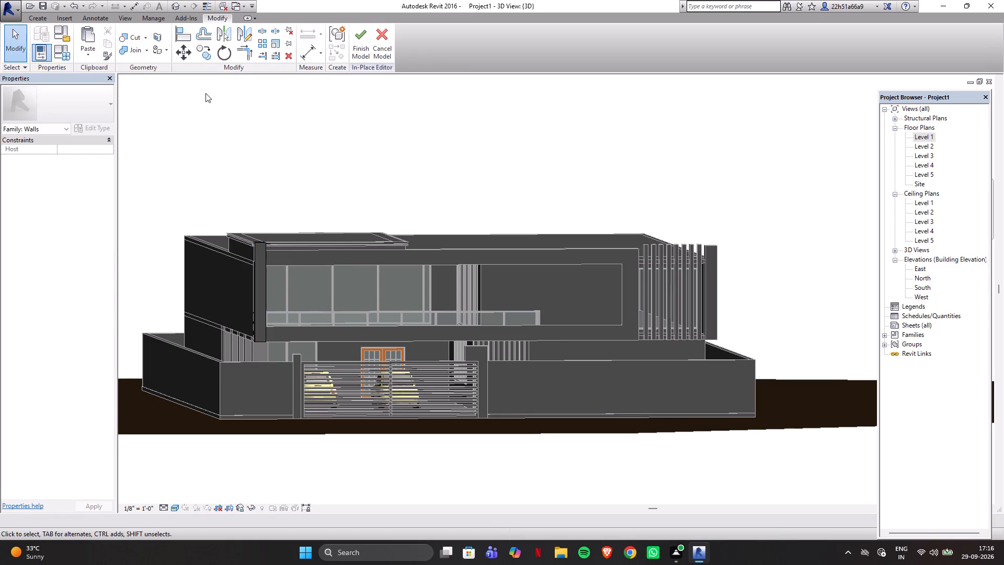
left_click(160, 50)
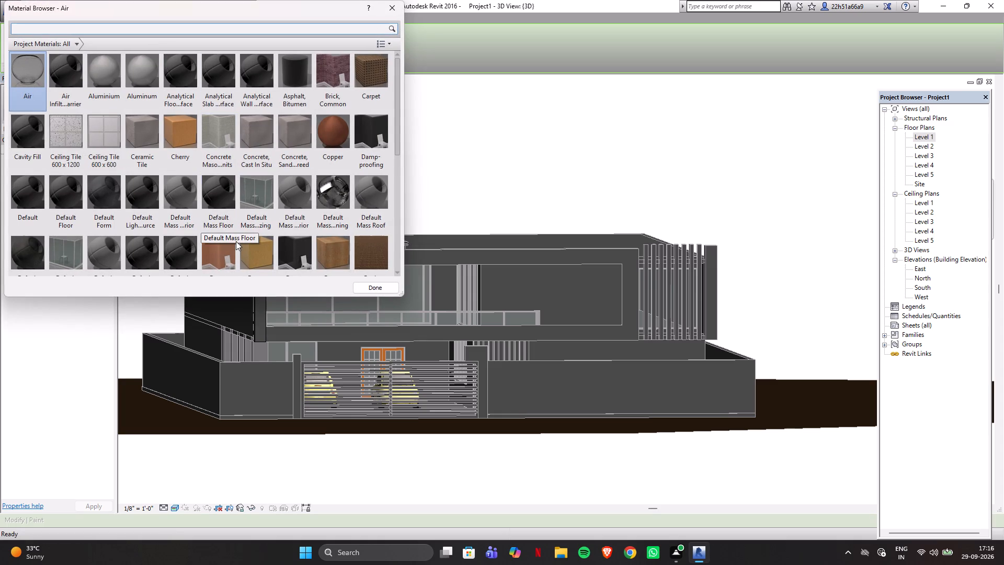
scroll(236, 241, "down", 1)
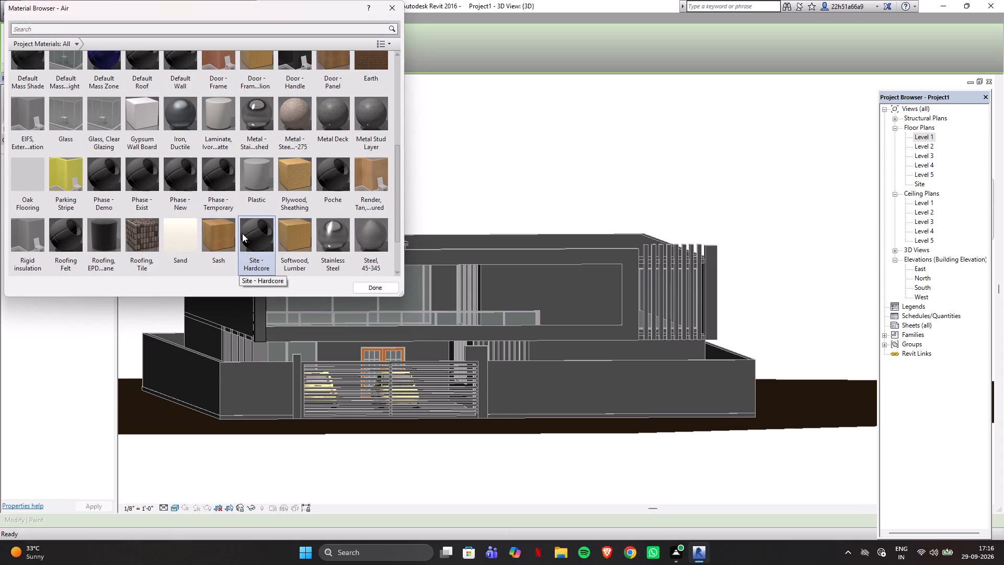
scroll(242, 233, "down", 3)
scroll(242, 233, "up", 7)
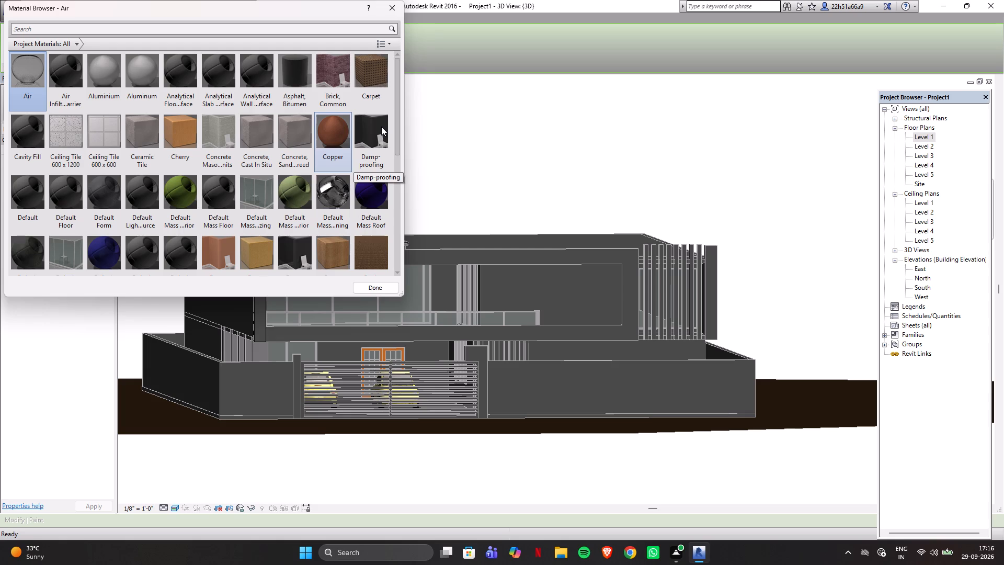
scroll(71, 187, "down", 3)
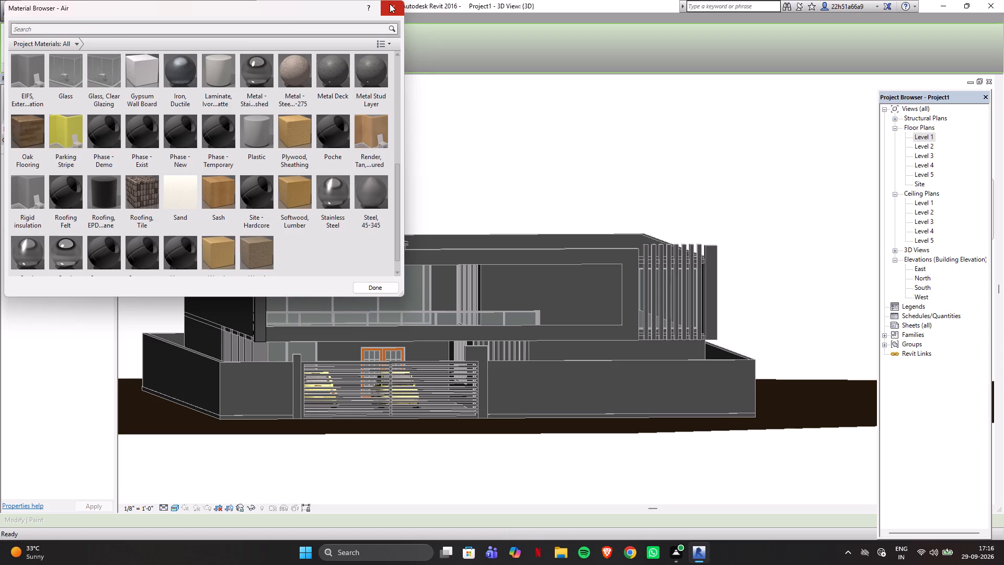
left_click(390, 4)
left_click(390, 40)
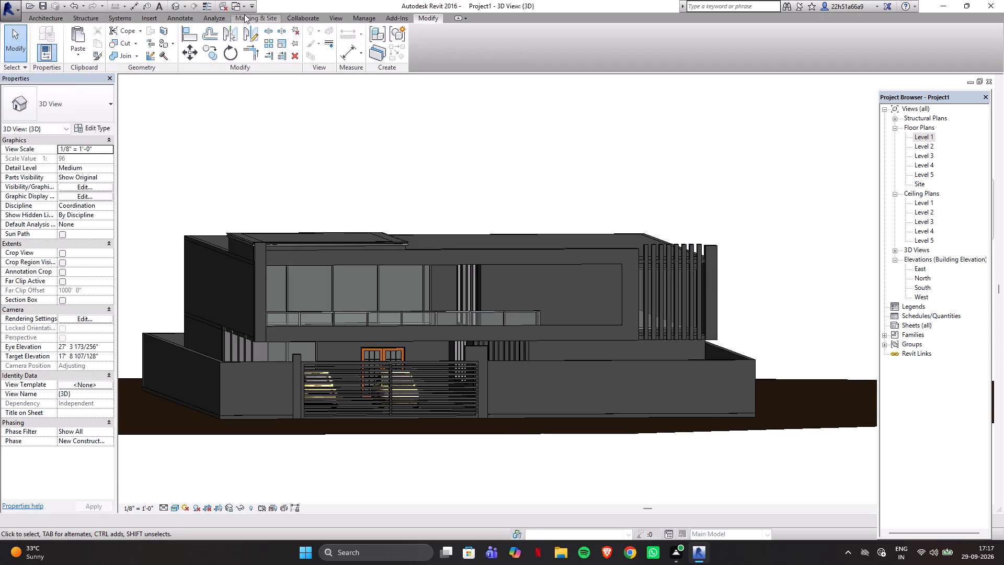
Duplicate the Default Mass Exterior Wall material in the project materials and name the copy WALL-2 GREY.
left_click(345, 16)
left_click(360, 18)
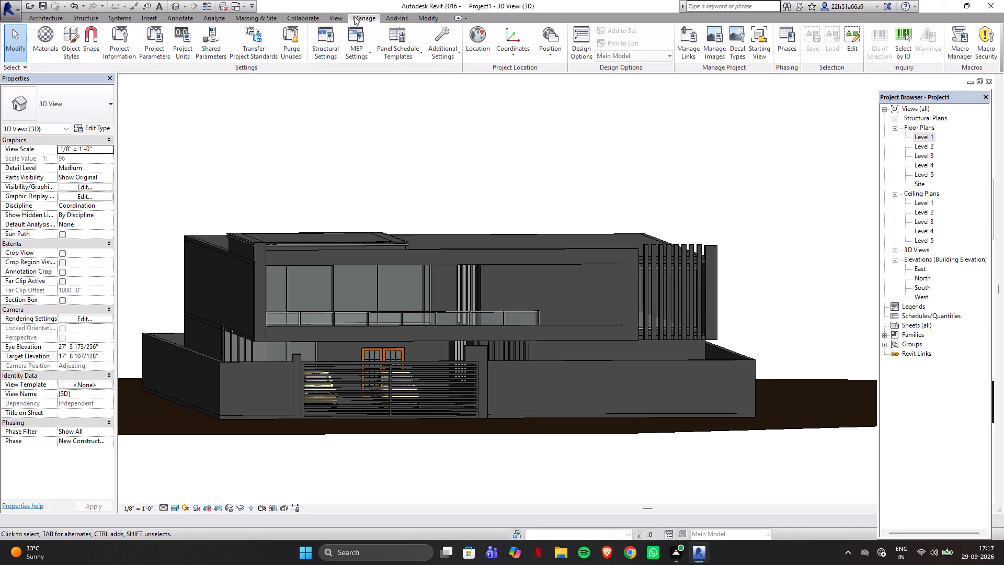
left_click(42, 36)
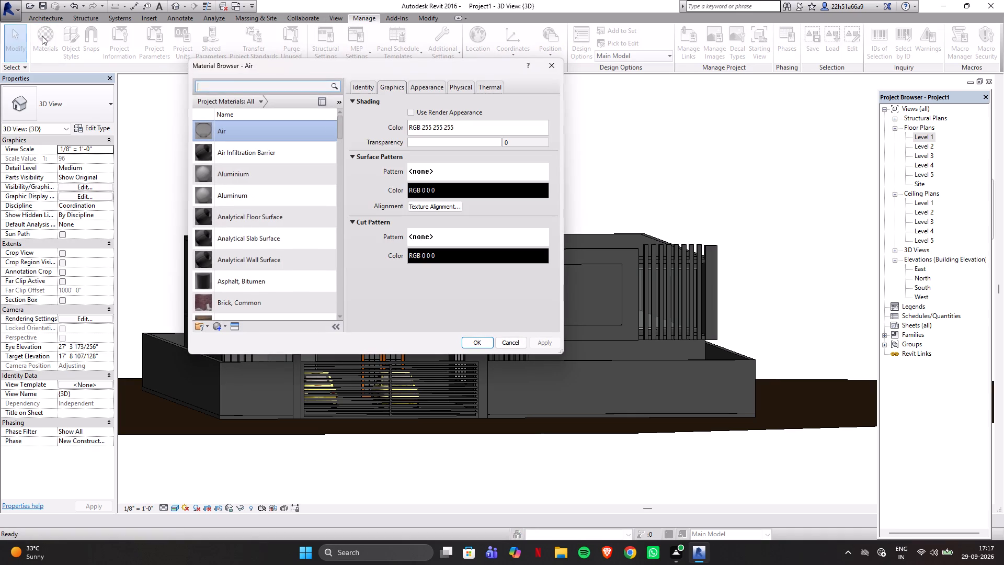
scroll(256, 272, "down", 1)
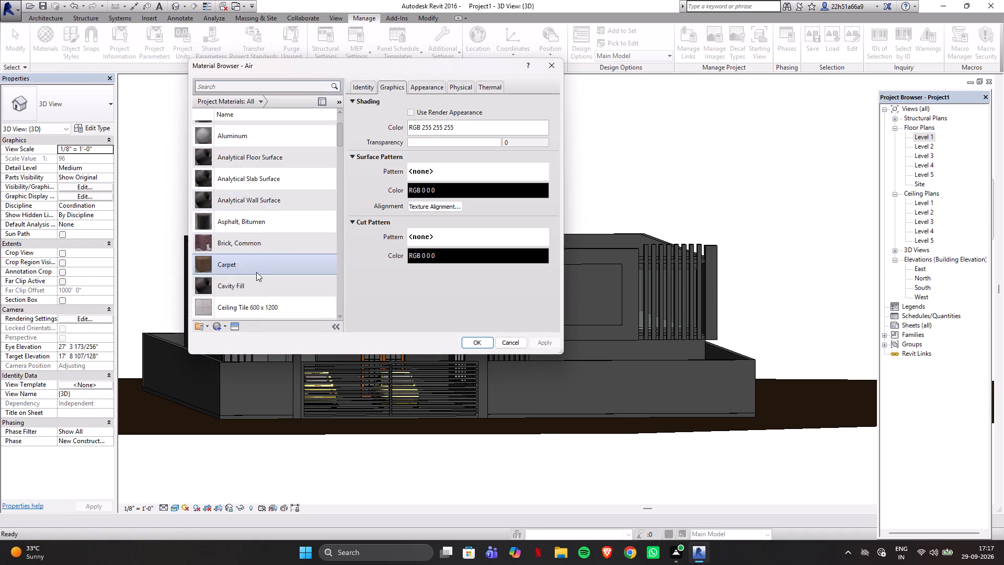
scroll(256, 272, "down", 2)
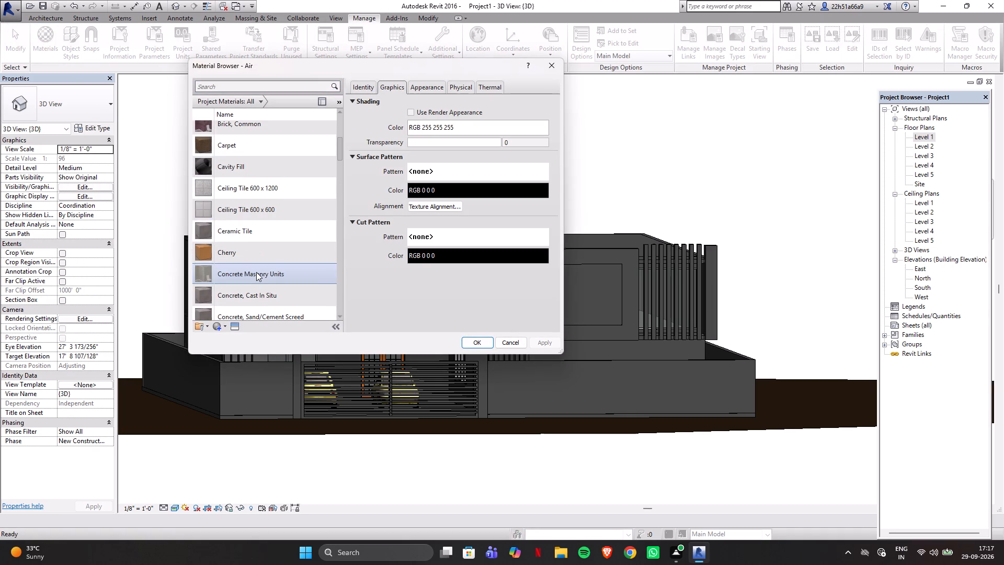
scroll(272, 253, "down", 2)
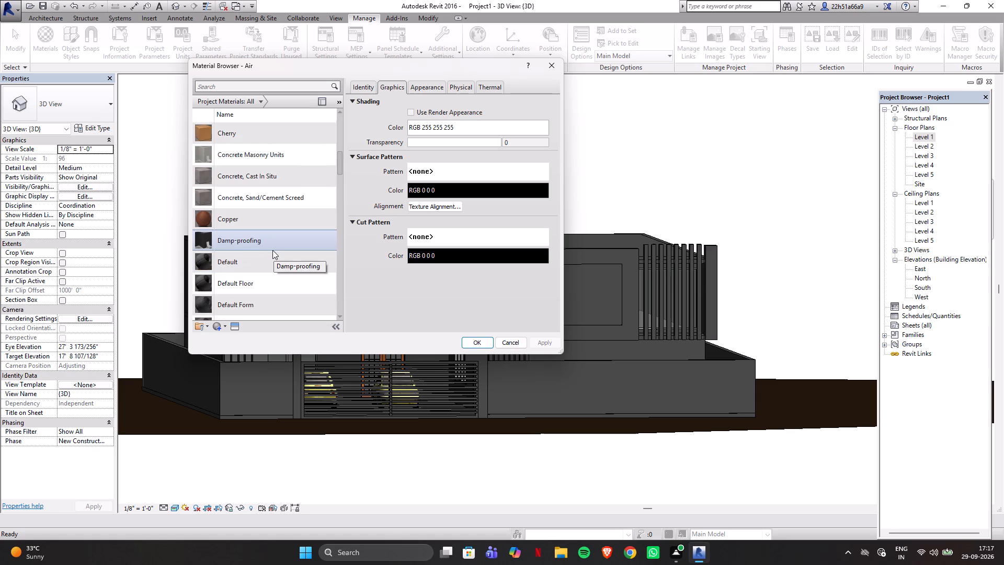
scroll(264, 274, "down", 2)
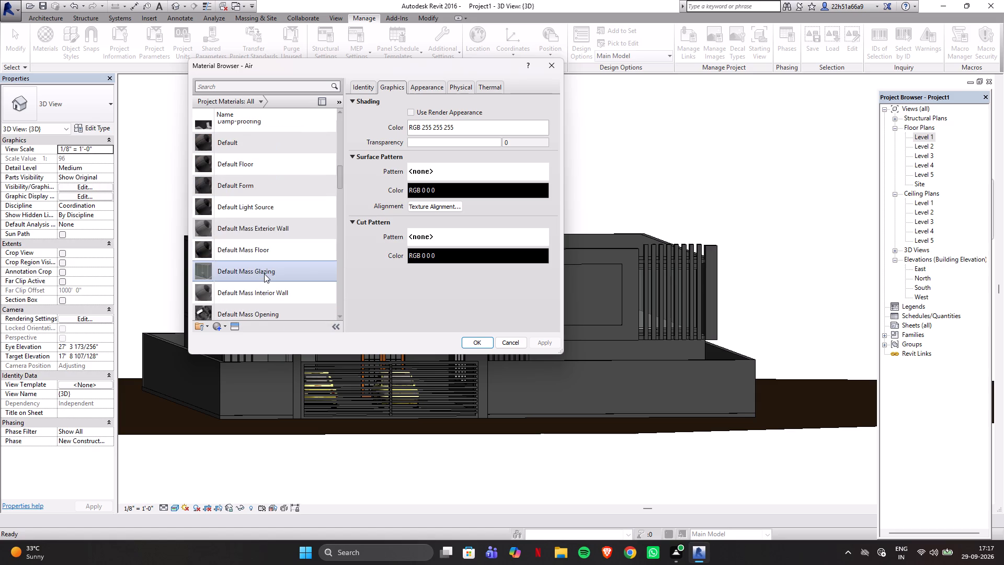
left_click(267, 226)
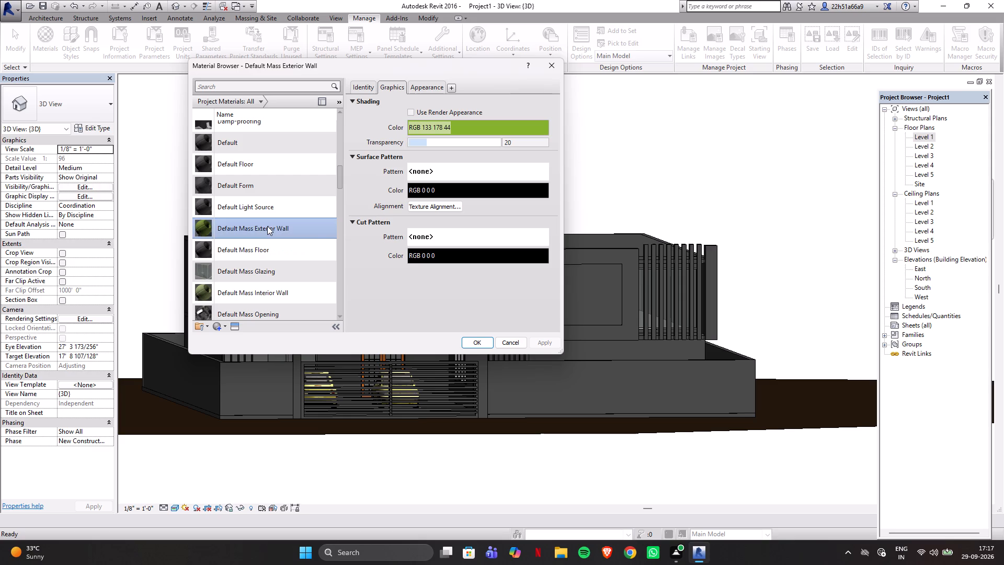
right_click(267, 226)
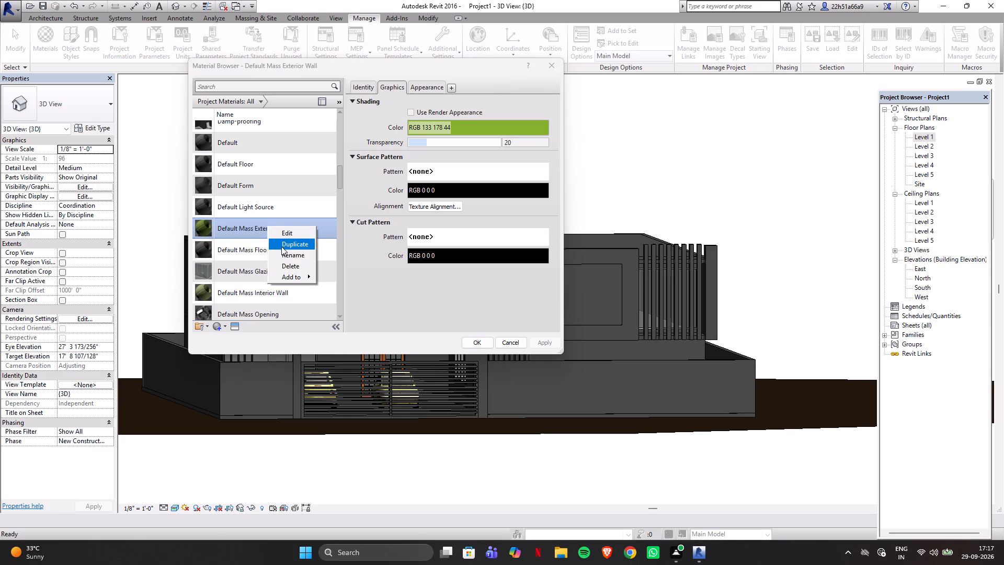
left_click(282, 245)
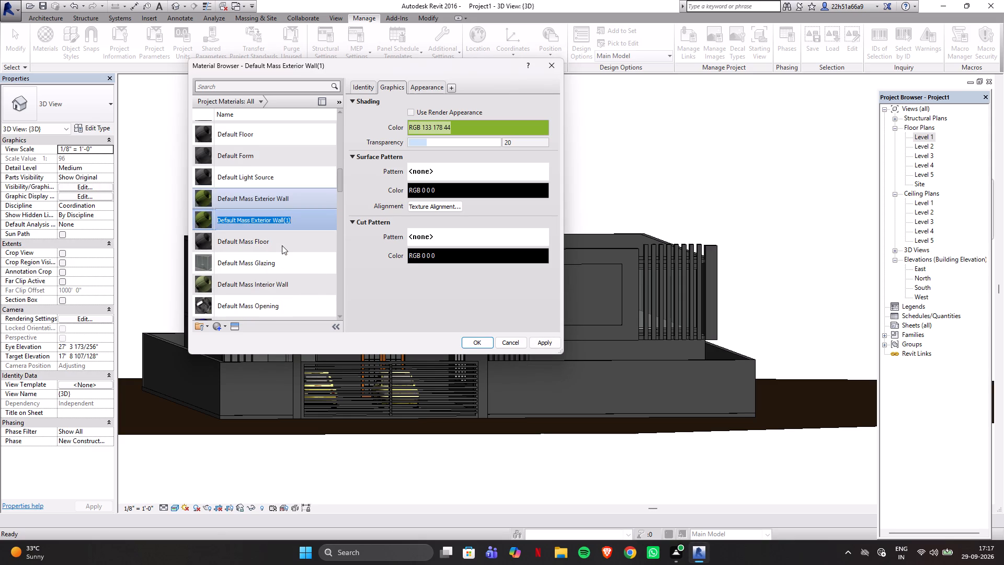
type("WALL")
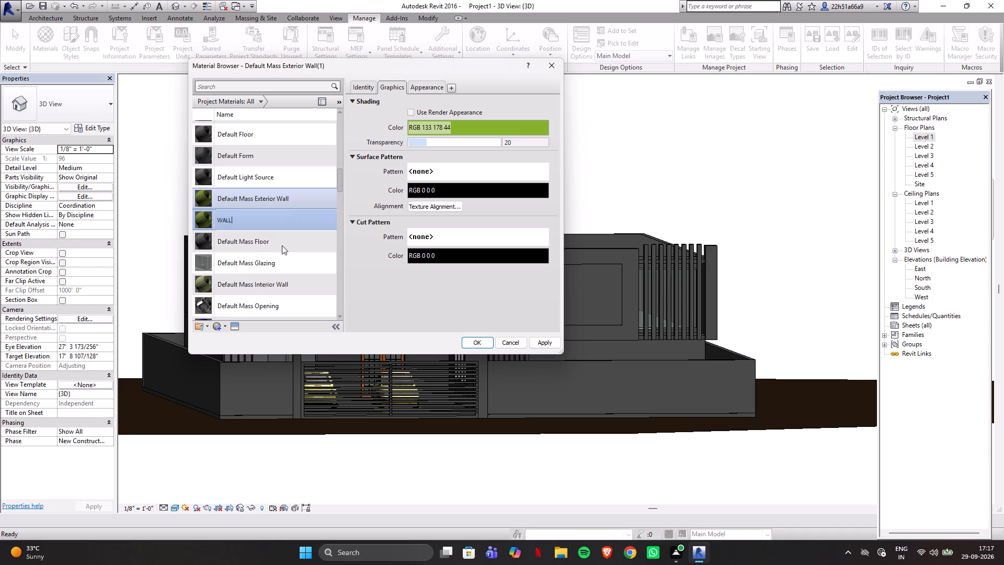
type("-2 GREY")
Set the shading color of the WALL-2 GREY material to grey, RGB 128-128-128.
left_click(504, 129)
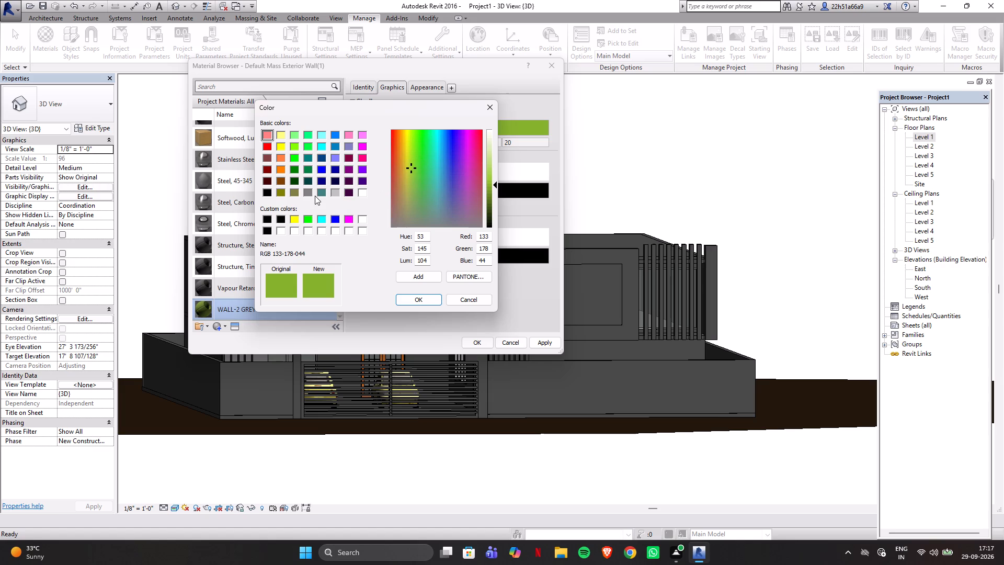
left_click(310, 194)
left_click(416, 302)
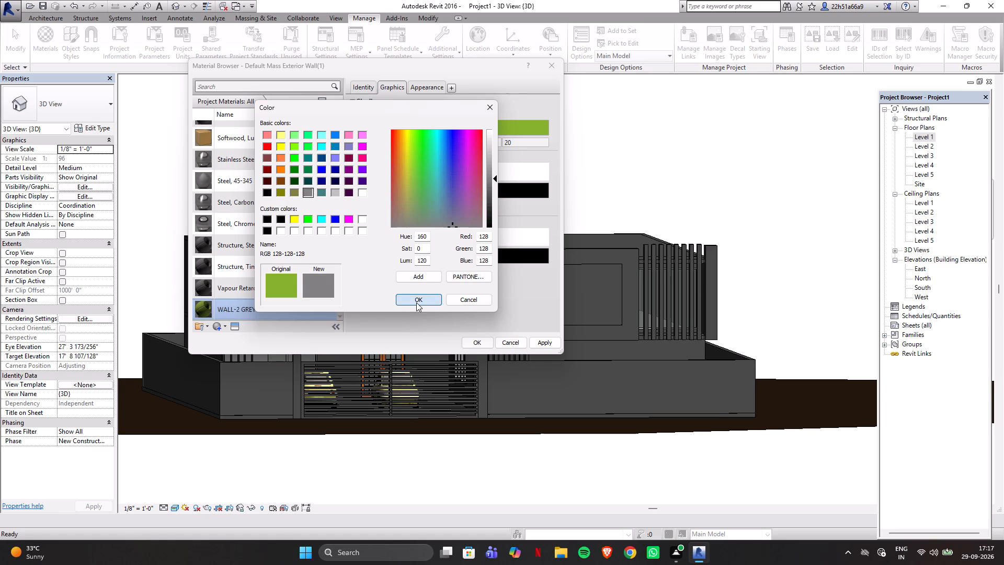
Set the appearance color of the WALL-2 GREY material to grey, RGB 128 128 128, and apply the material changes.
left_click(421, 85)
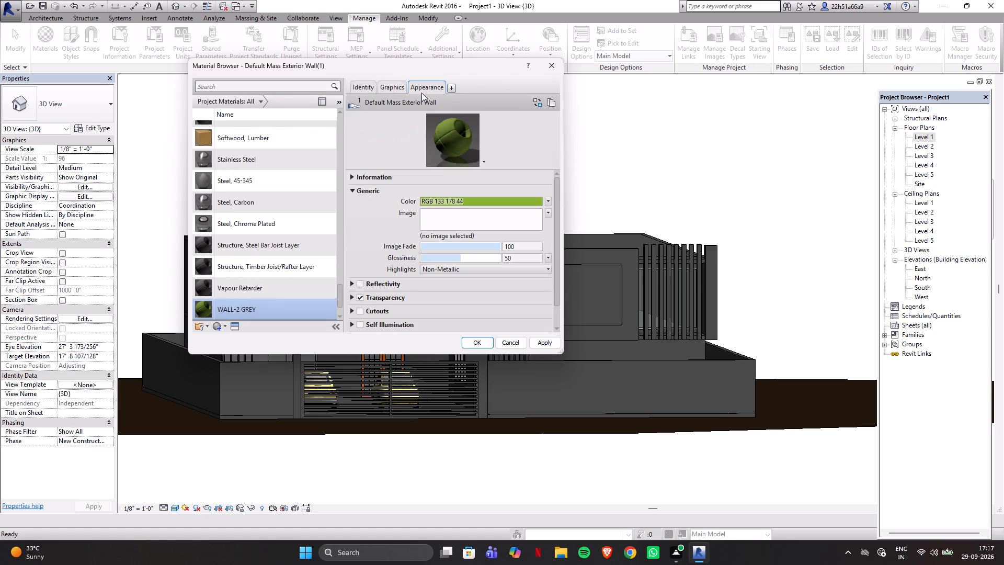
left_click(466, 202)
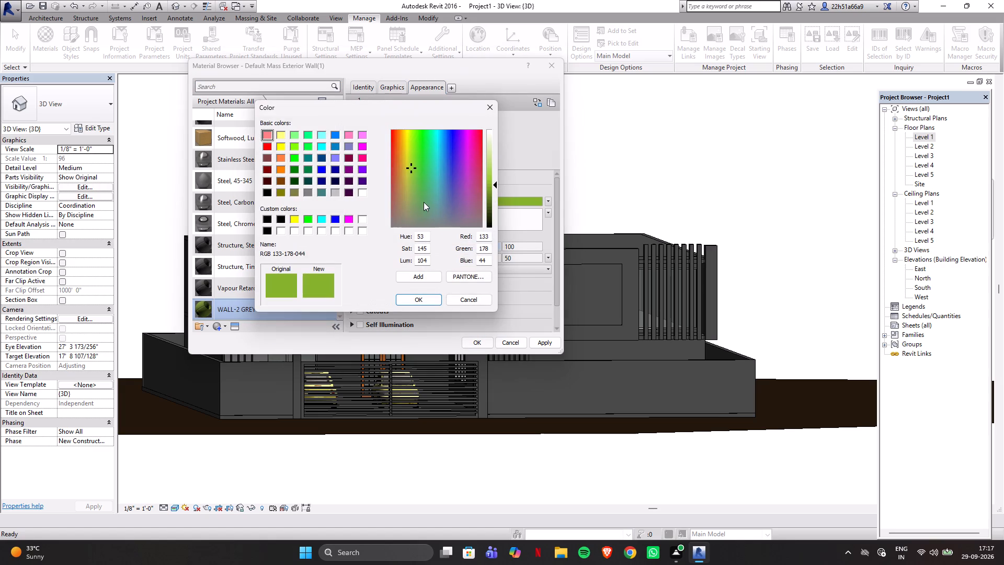
left_click(306, 193)
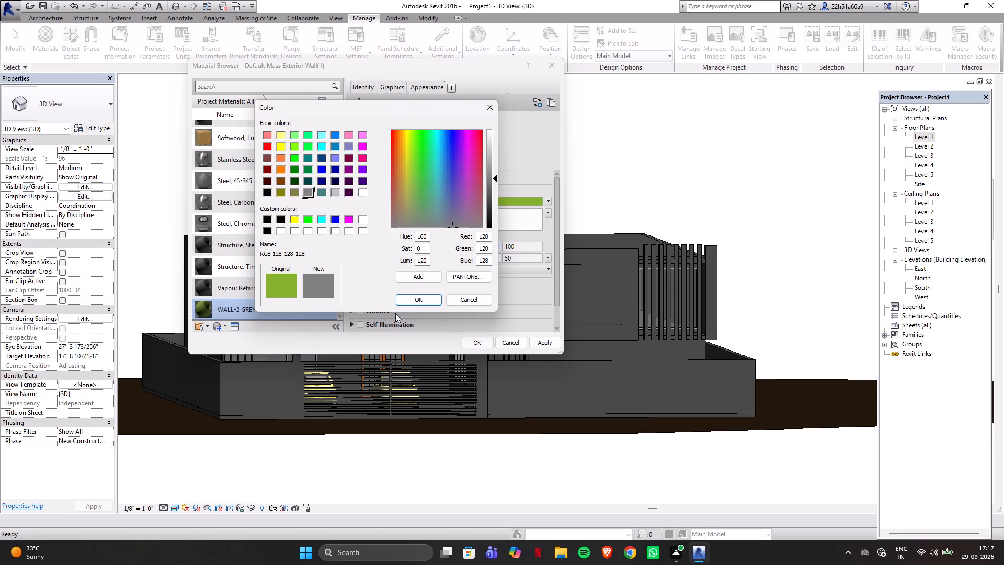
left_click(404, 302)
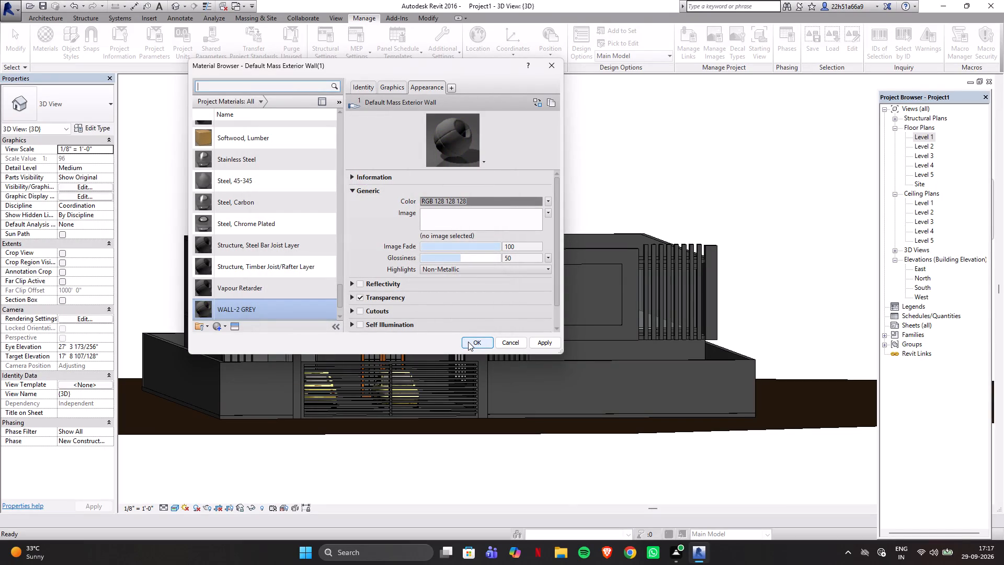
left_click(468, 342)
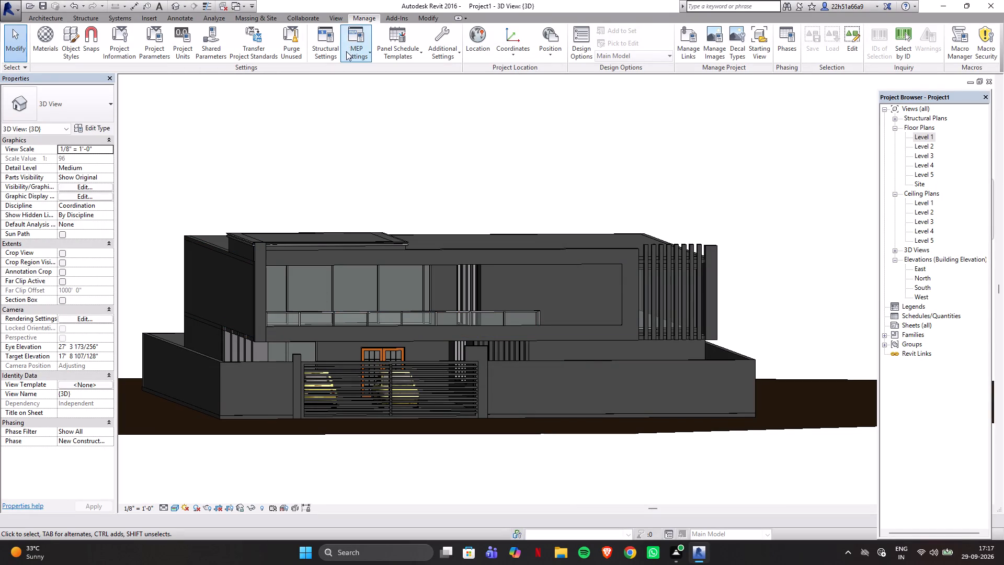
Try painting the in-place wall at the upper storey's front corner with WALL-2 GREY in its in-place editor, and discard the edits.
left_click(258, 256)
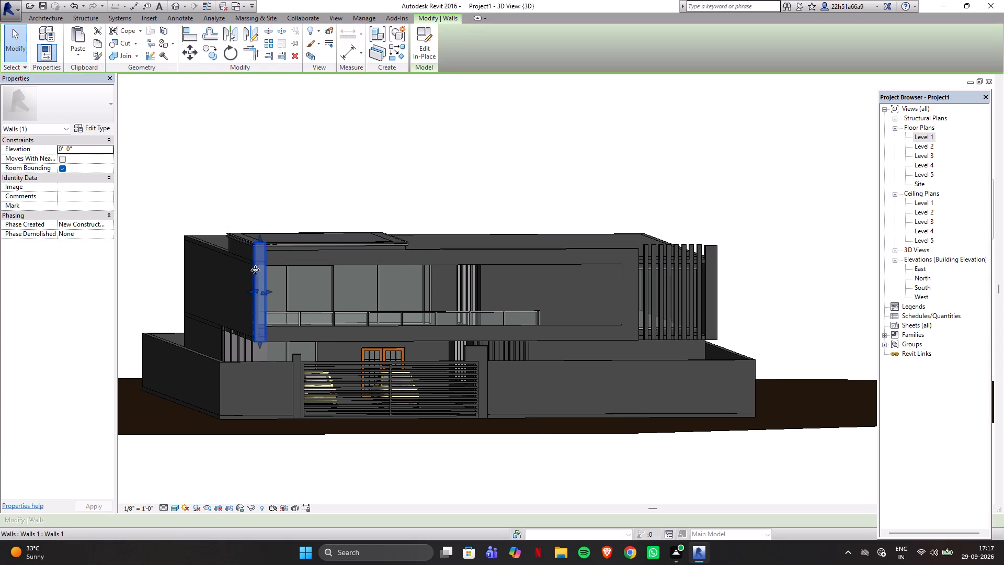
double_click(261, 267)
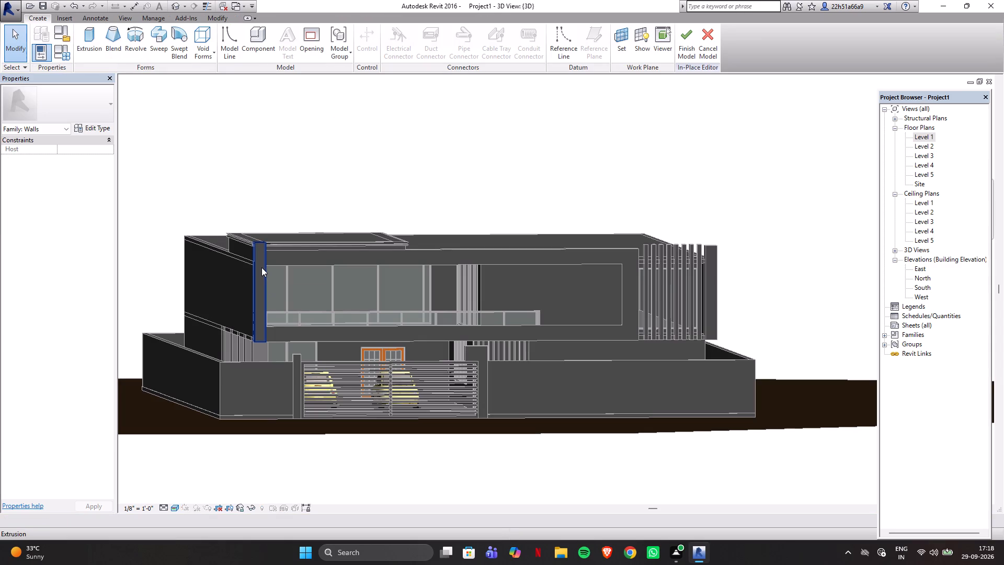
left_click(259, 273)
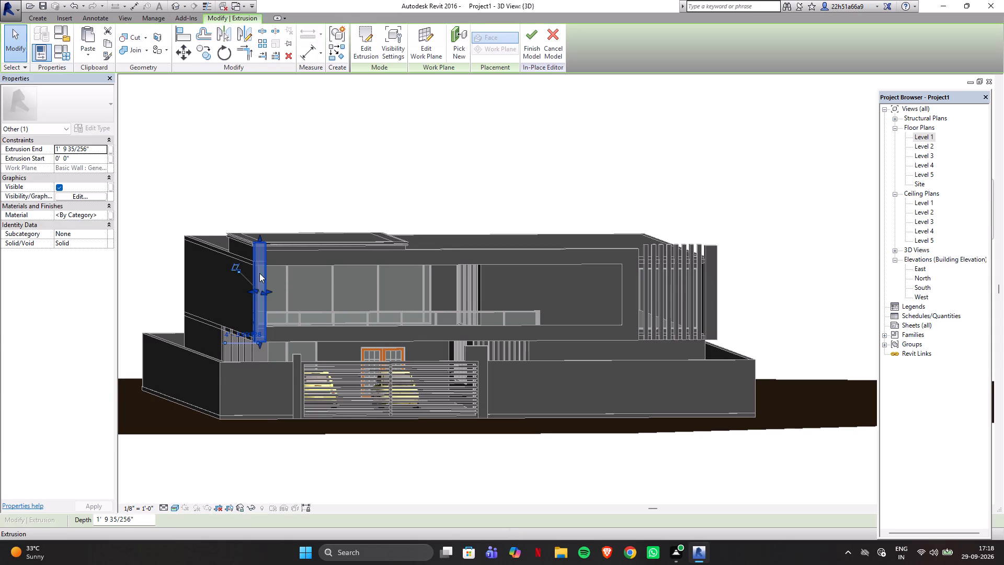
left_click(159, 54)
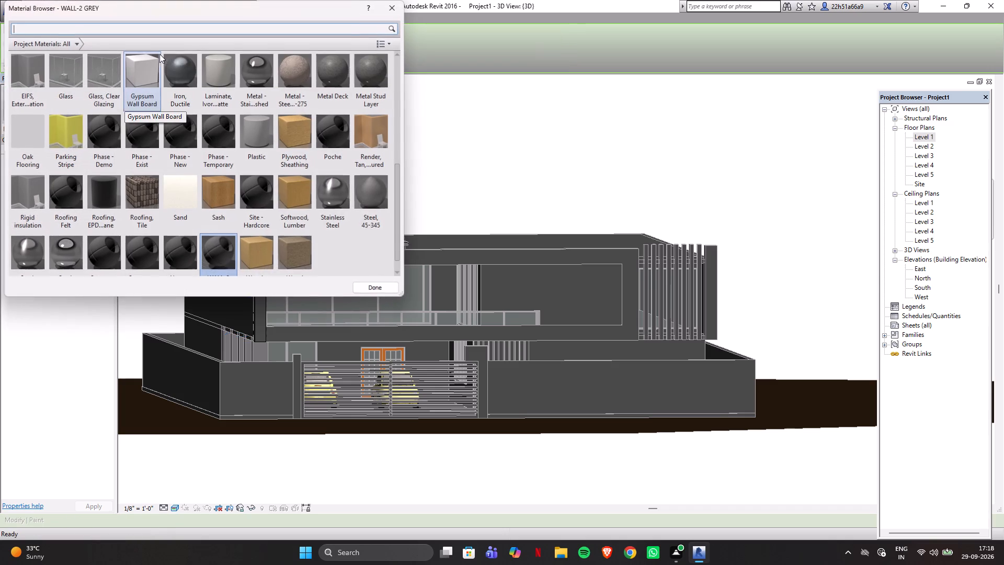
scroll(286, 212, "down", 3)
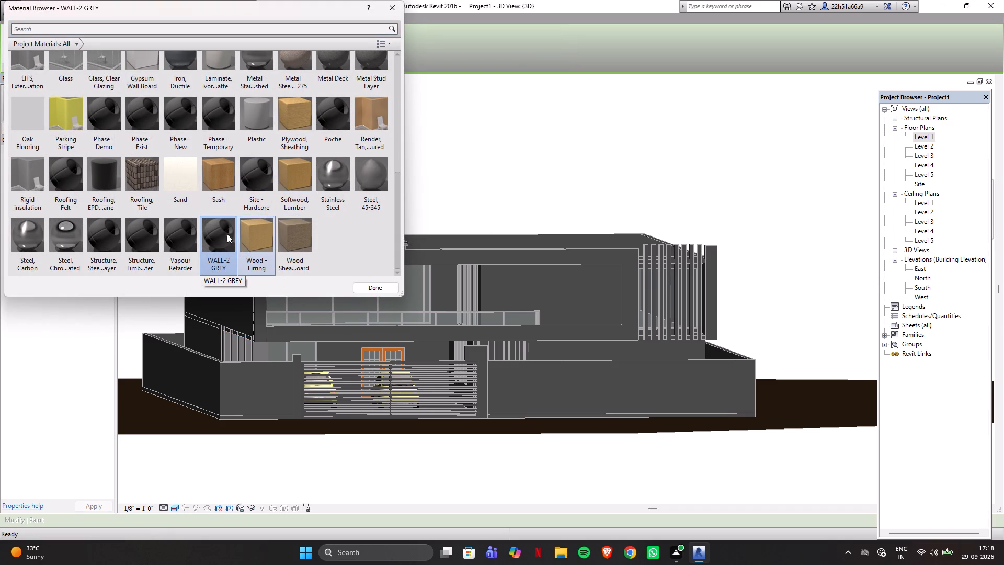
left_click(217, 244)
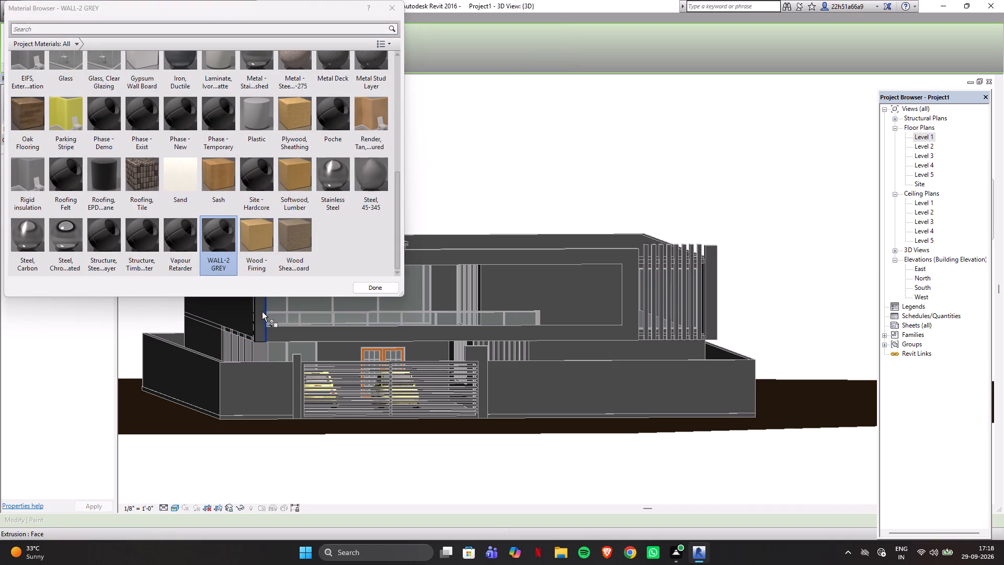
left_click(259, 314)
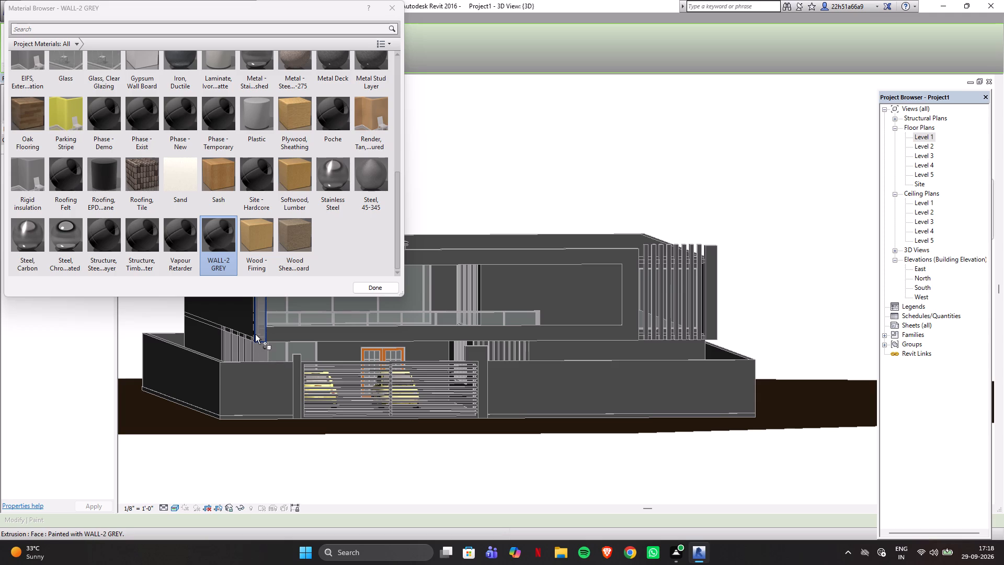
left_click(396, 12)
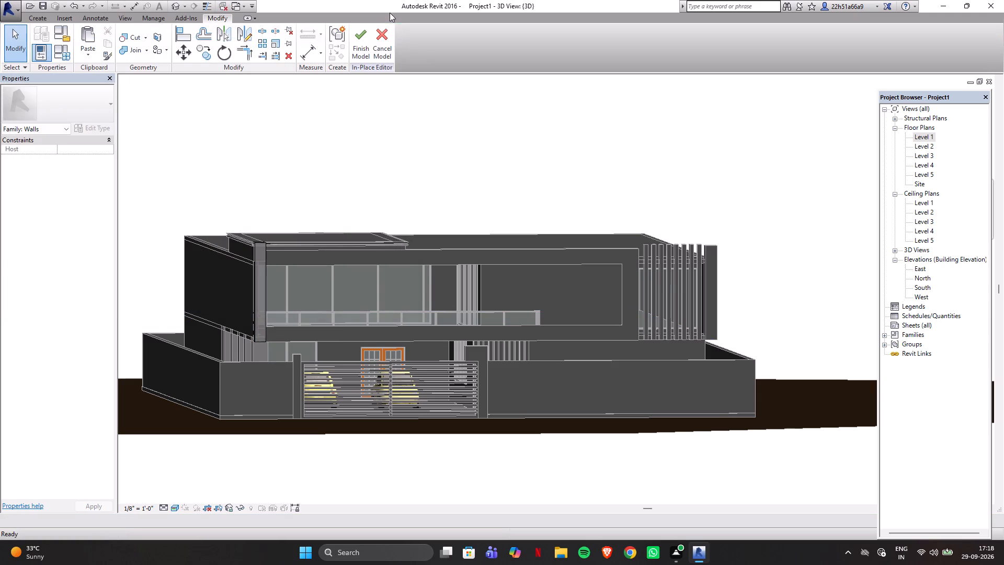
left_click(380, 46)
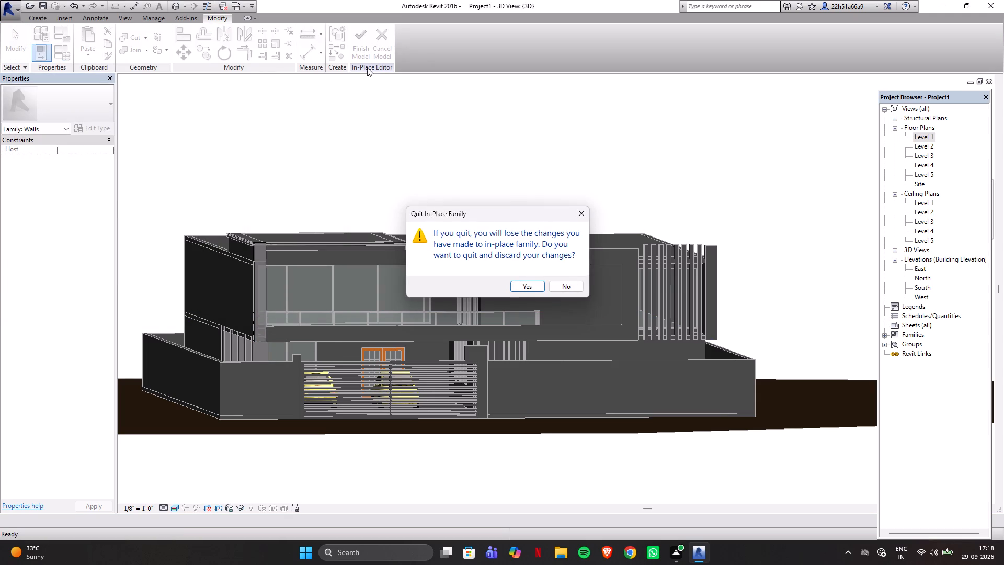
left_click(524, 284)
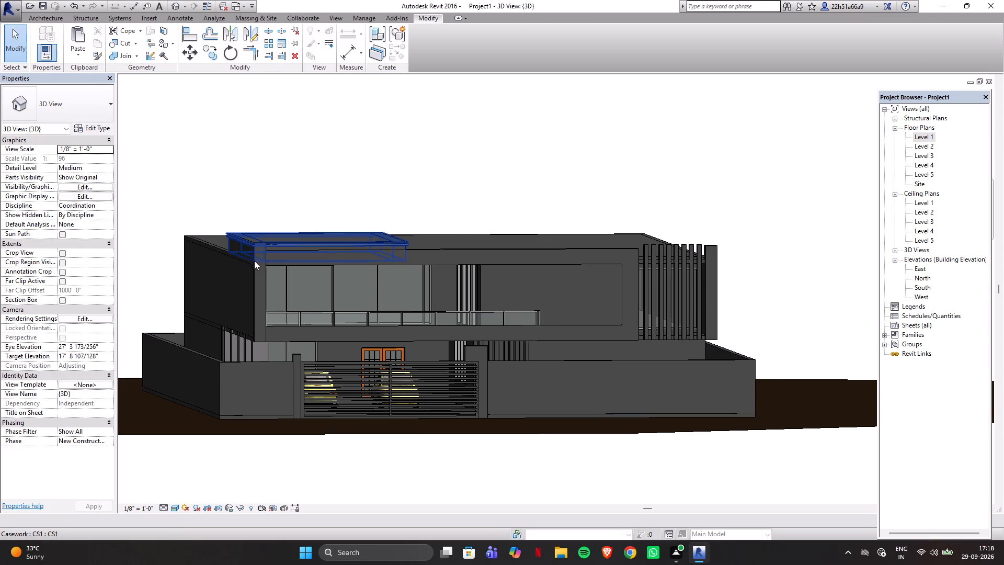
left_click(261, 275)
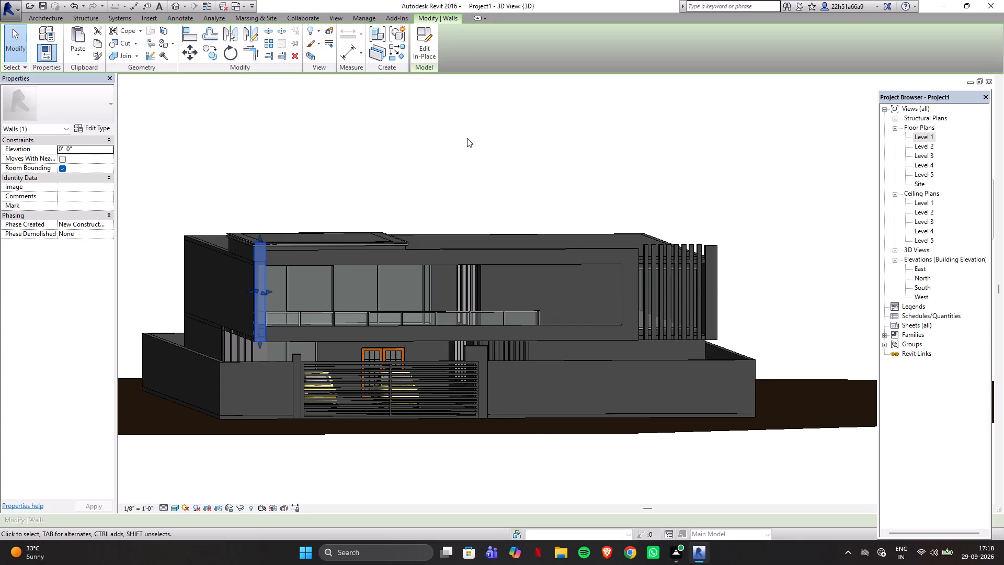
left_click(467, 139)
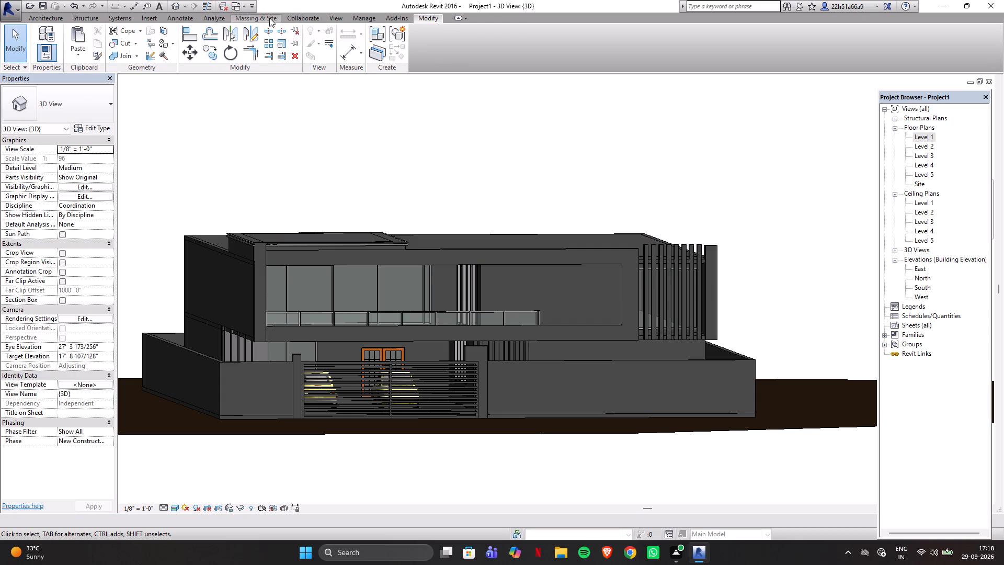
Set the shading transparency of the WALL-2 GREY material to 0.
left_click(328, 18)
left_click(357, 16)
left_click(41, 40)
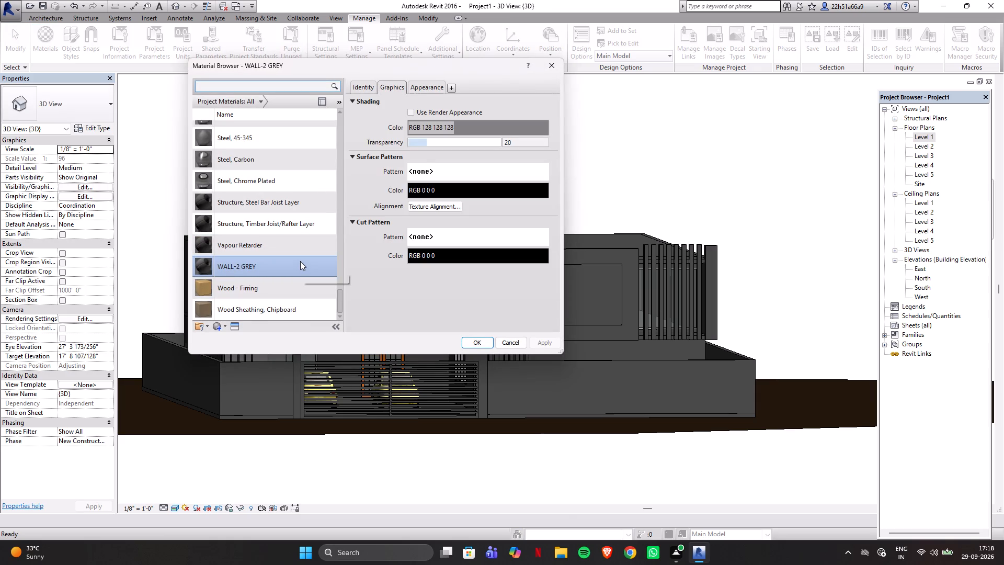
left_click(300, 261)
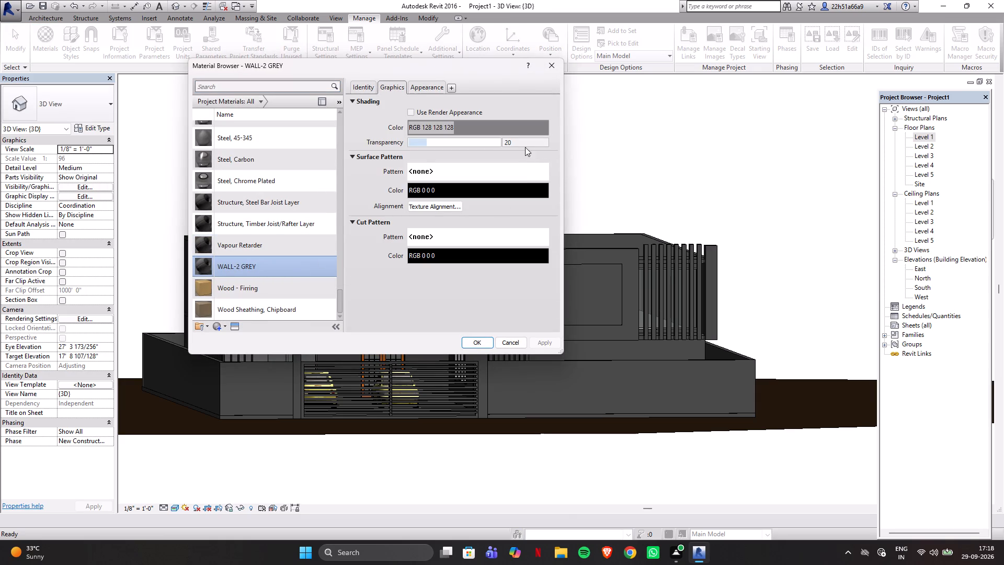
left_click(525, 146)
key("0")
key("Return")
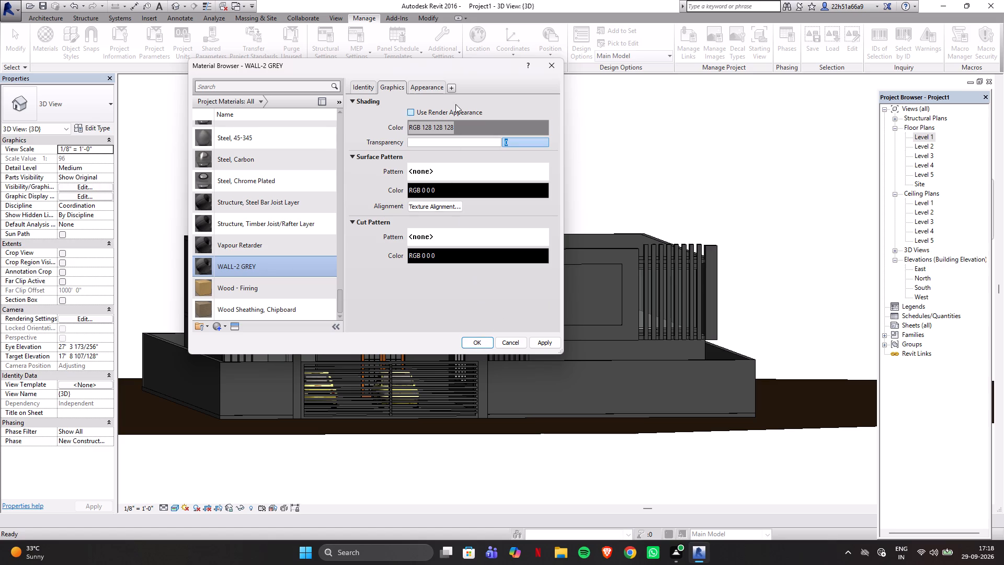
Turn off transparency in the WALL-2 GREY material's appearance and apply the material changes.
left_click(430, 86)
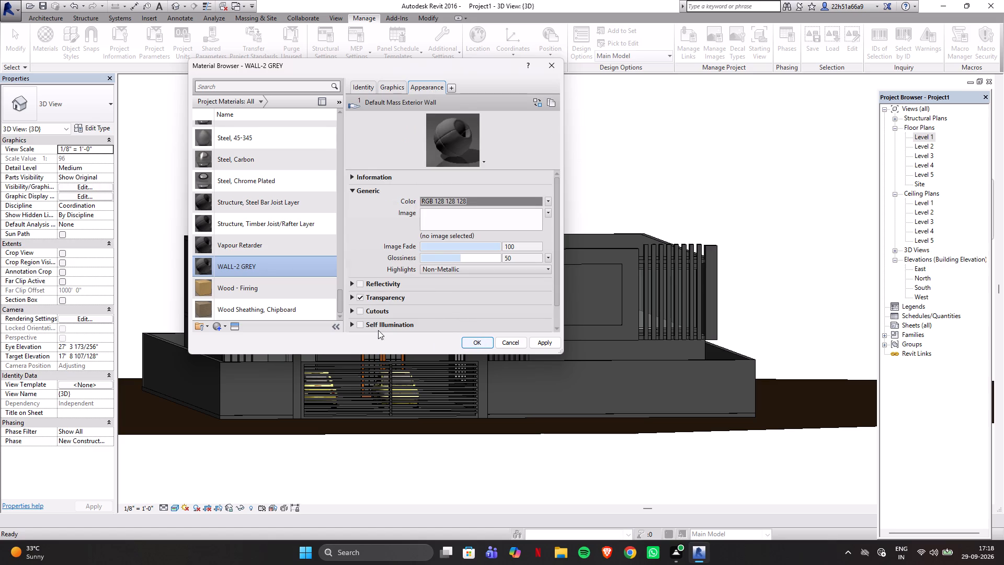
left_click(361, 295)
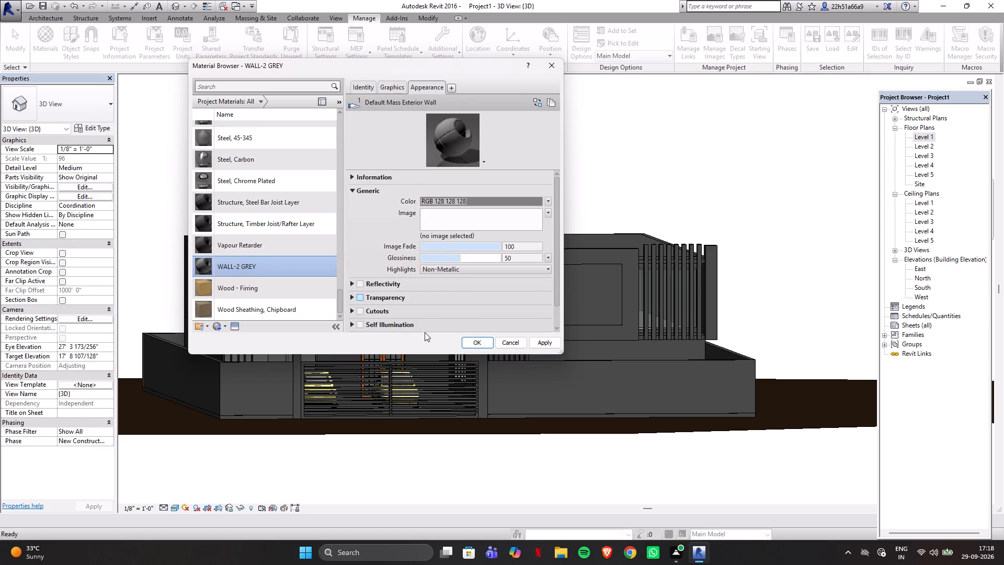
scroll(427, 296, "down", 2)
scroll(349, 223, "down", 4)
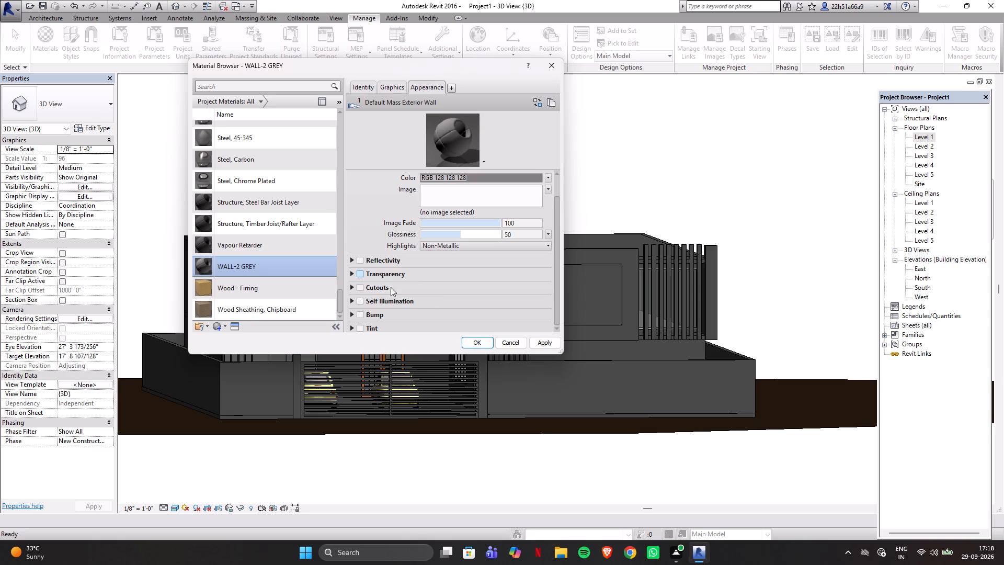
scroll(417, 314, "down", 2)
left_click(471, 343)
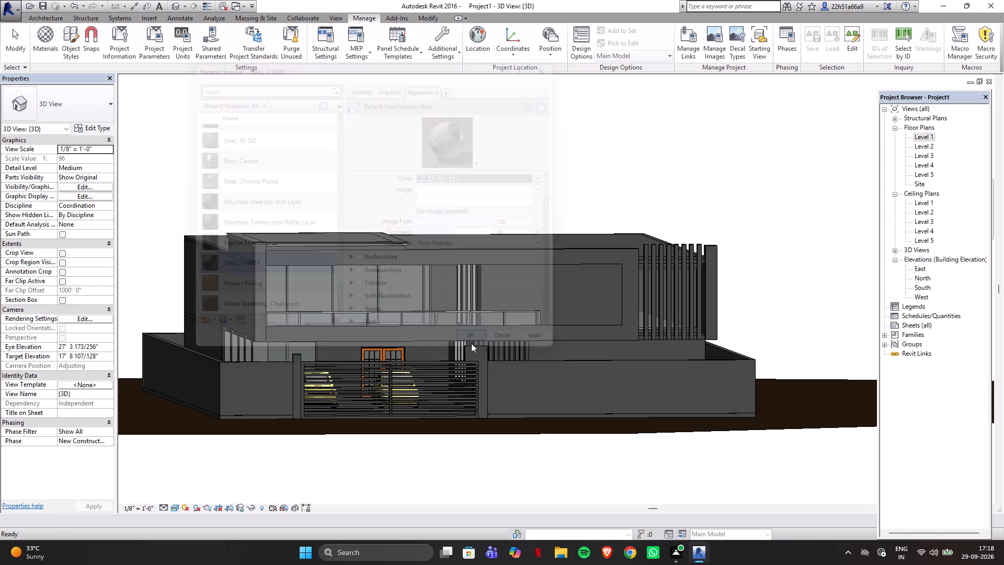
Paint the recessed wall face beside the upper-floor glazing on the street facade with the WALL-2 GREY material.
left_click(257, 293)
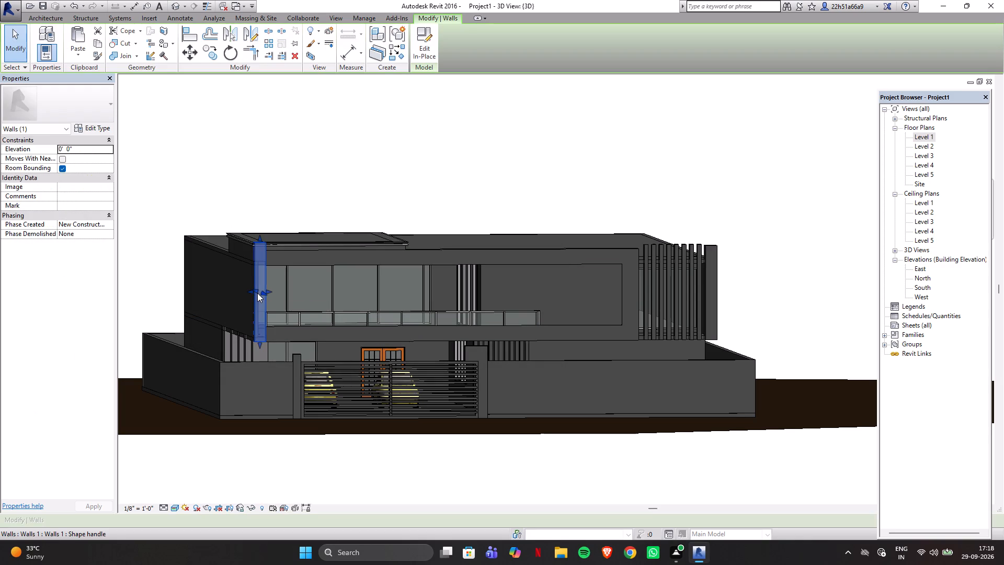
double_click(257, 293)
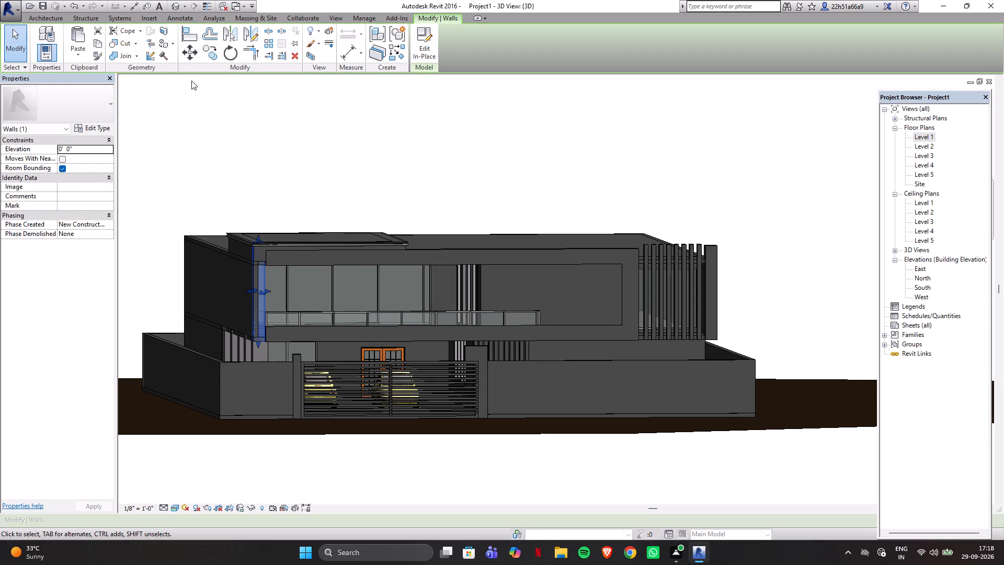
left_click(166, 43)
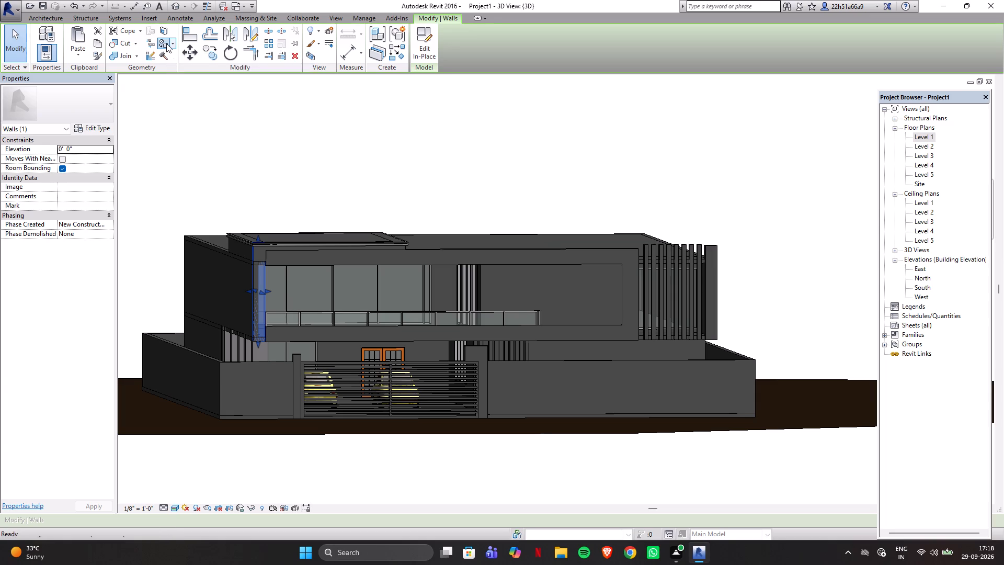
left_click(224, 246)
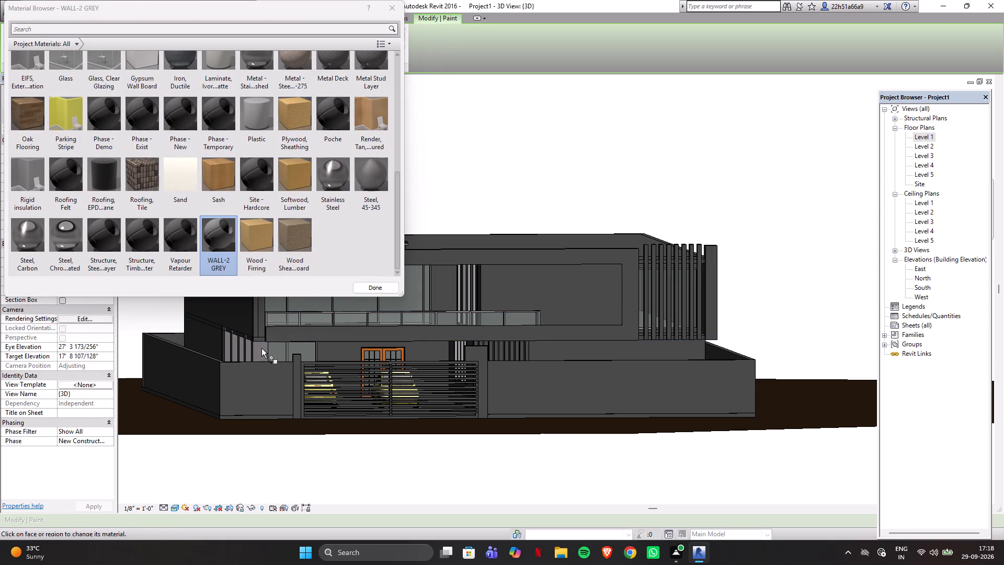
scroll(268, 346, "down", 6)
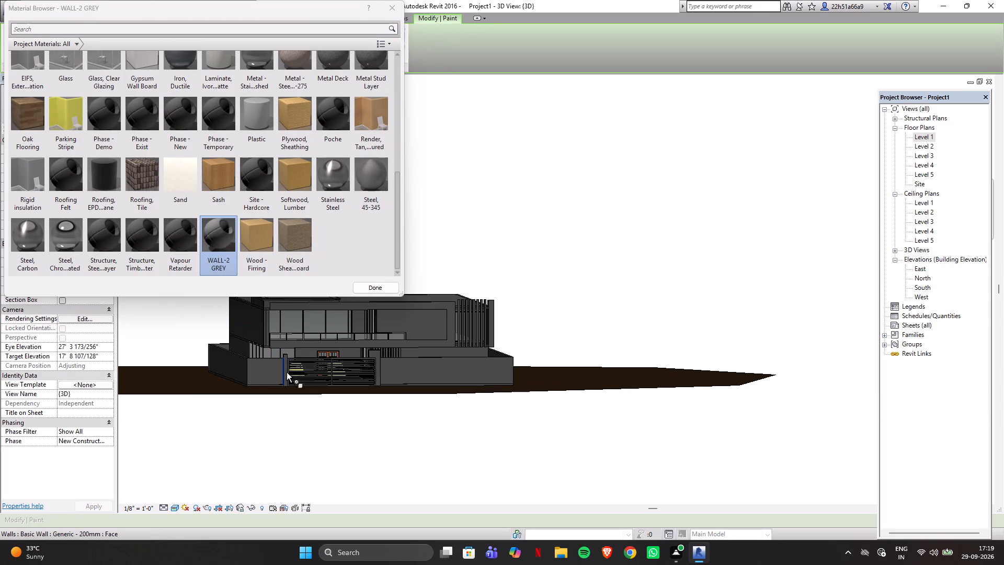
scroll(269, 302, "up", 4)
scroll(265, 349, "up", 2)
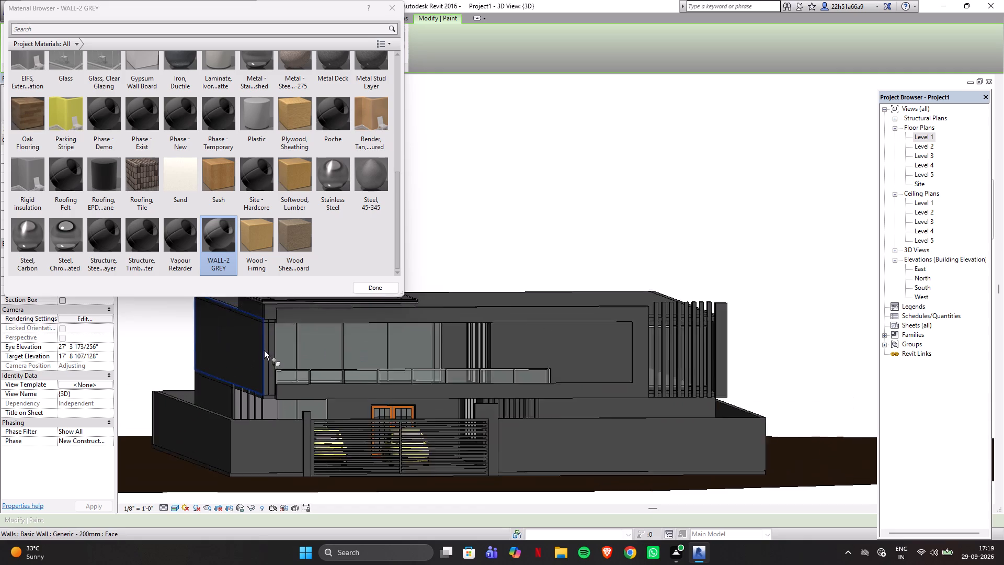
scroll(264, 351, "up", 2)
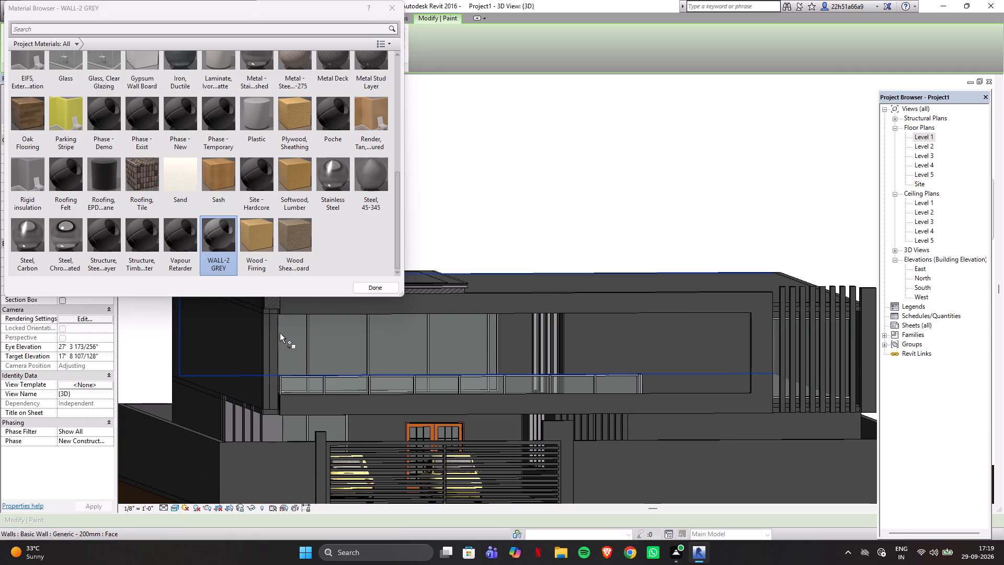
left_click(222, 239)
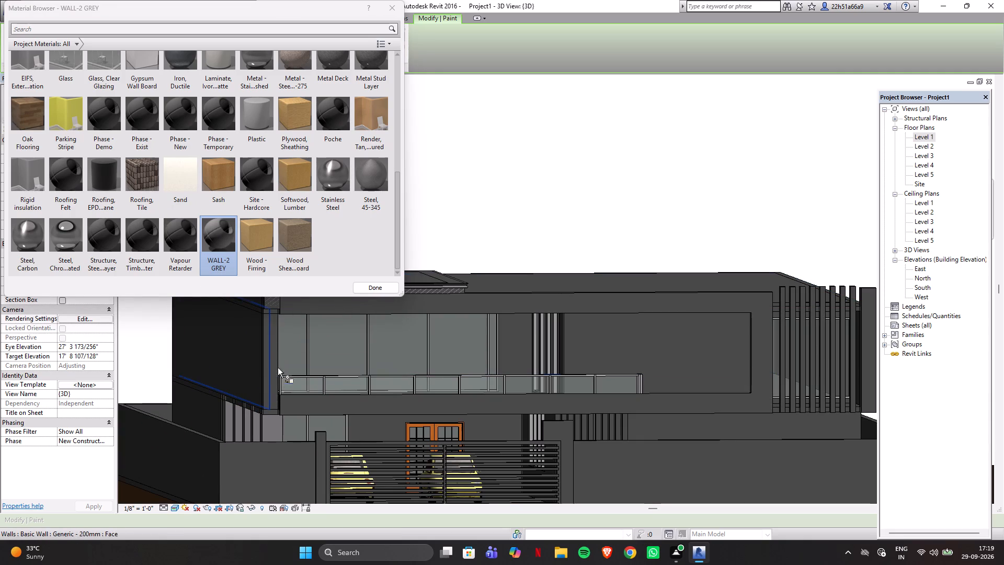
left_click(688, 342)
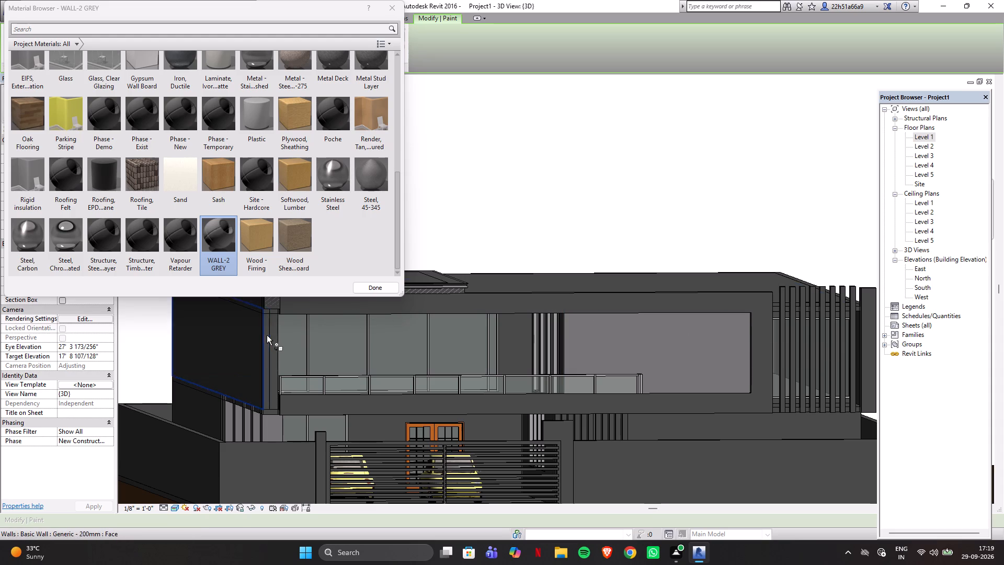
Leave the Paint tool and open the narrow in-place wall at the upper storey's balcony corner for in-place editing.
scroll(278, 366, "up", 4)
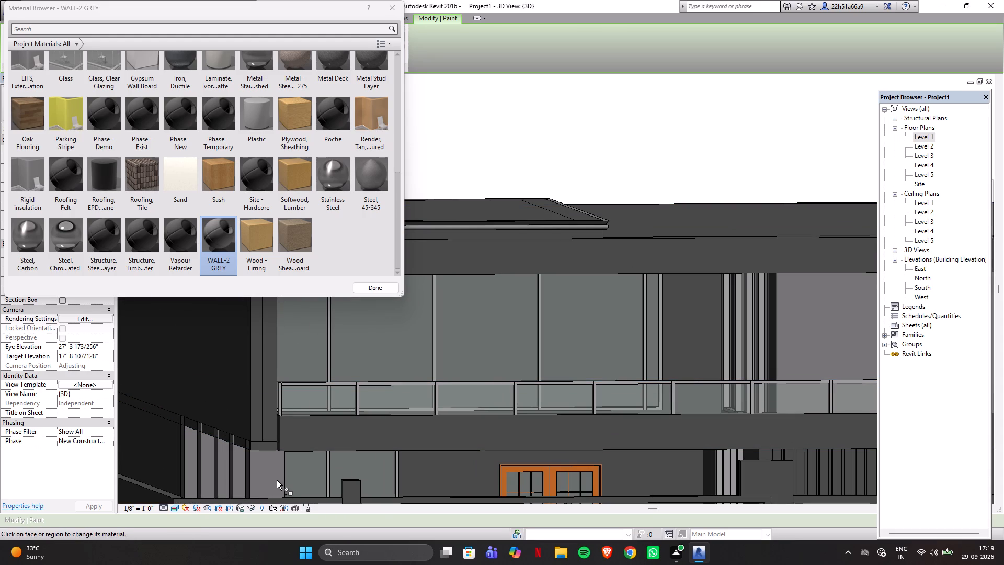
middle_click_drag(275, 483, 222, 457, "shift")
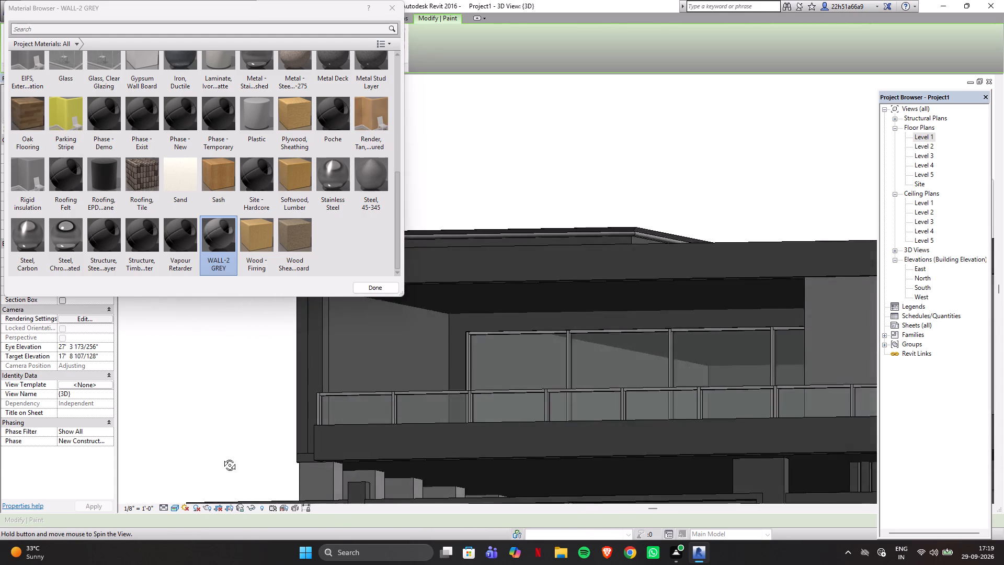
middle_click_drag(222, 457, 208, 464, "shift")
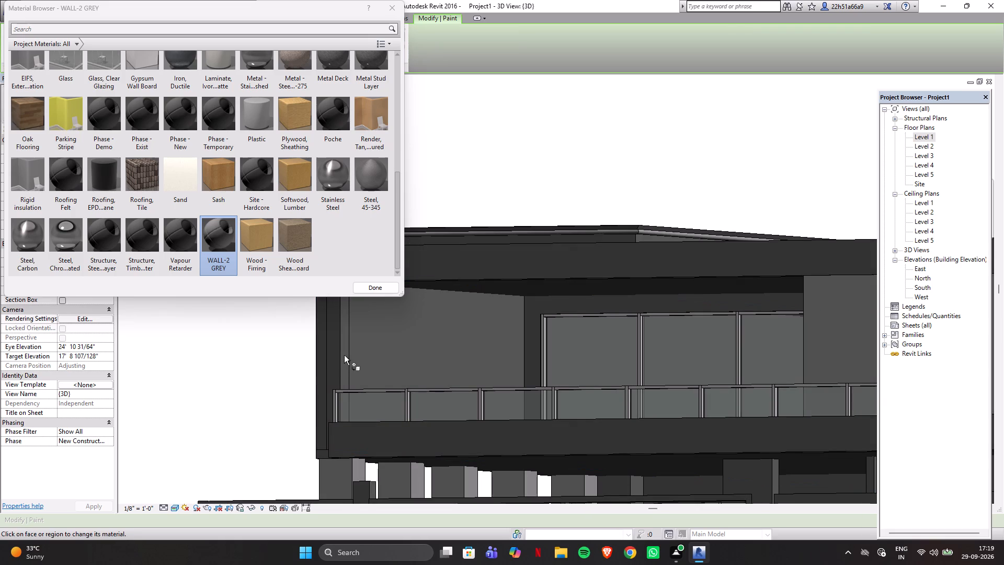
scroll(344, 359, "up", 4)
left_click(218, 234)
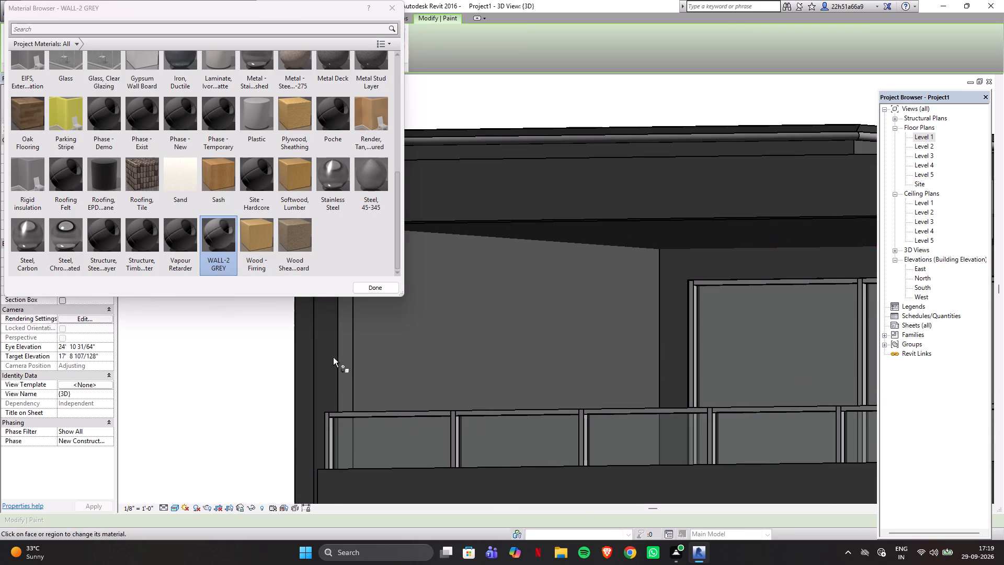
left_click(368, 291)
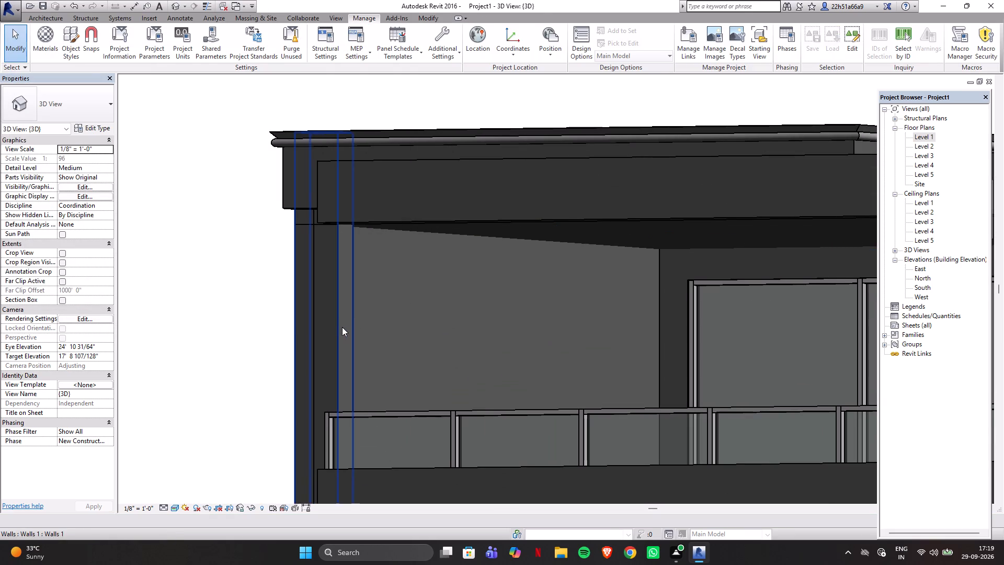
left_click(342, 326)
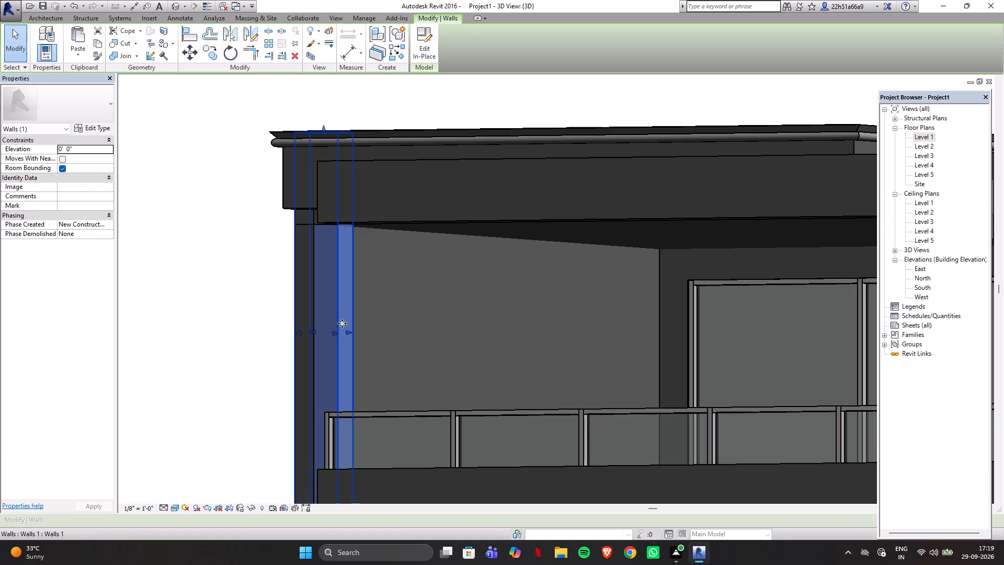
left_click(342, 323)
double_click(332, 300)
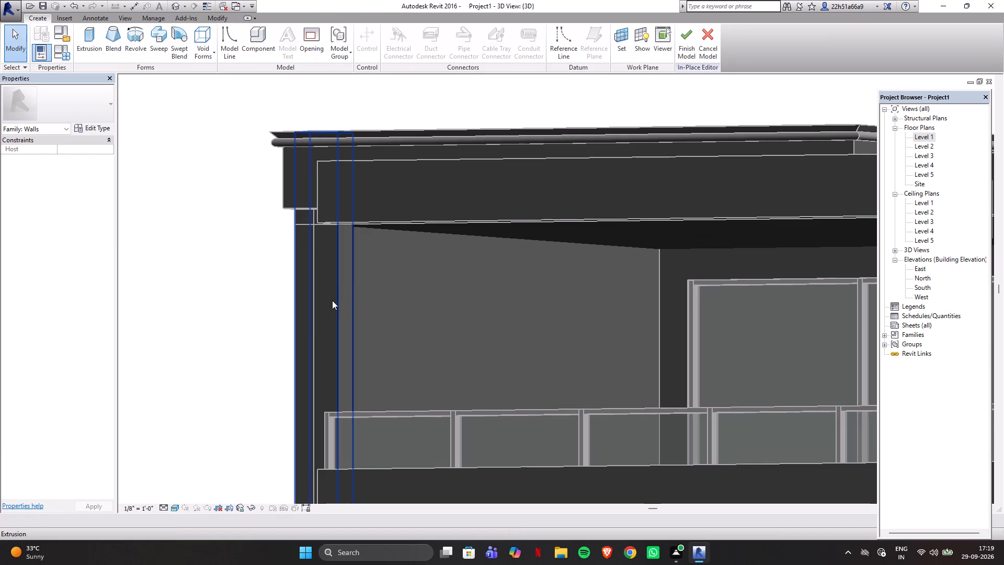
Paint the street-facing and balcony-facing faces of the in-place corner wall's extrusion with the WALL-2 GREY material.
left_click(337, 294)
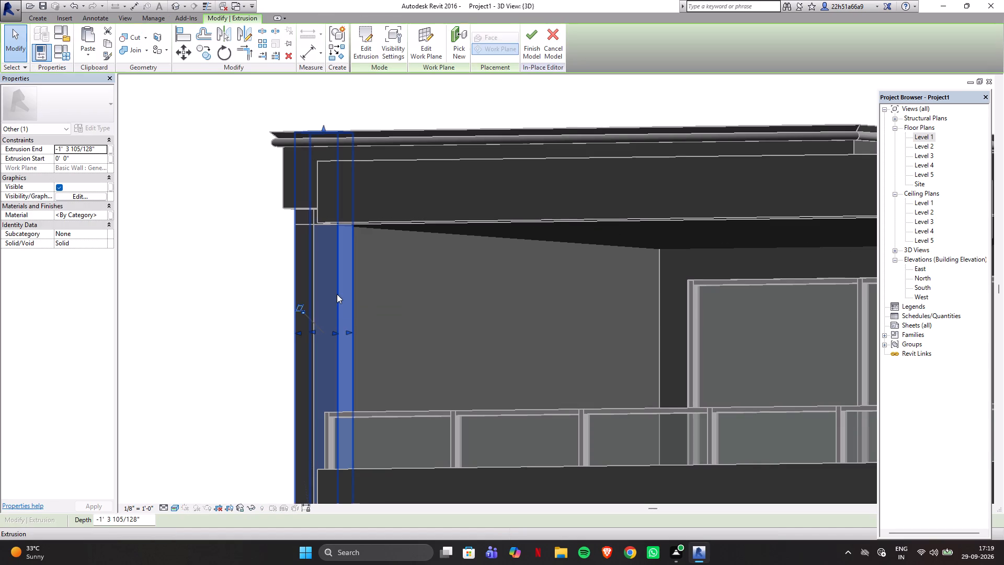
left_click(156, 49)
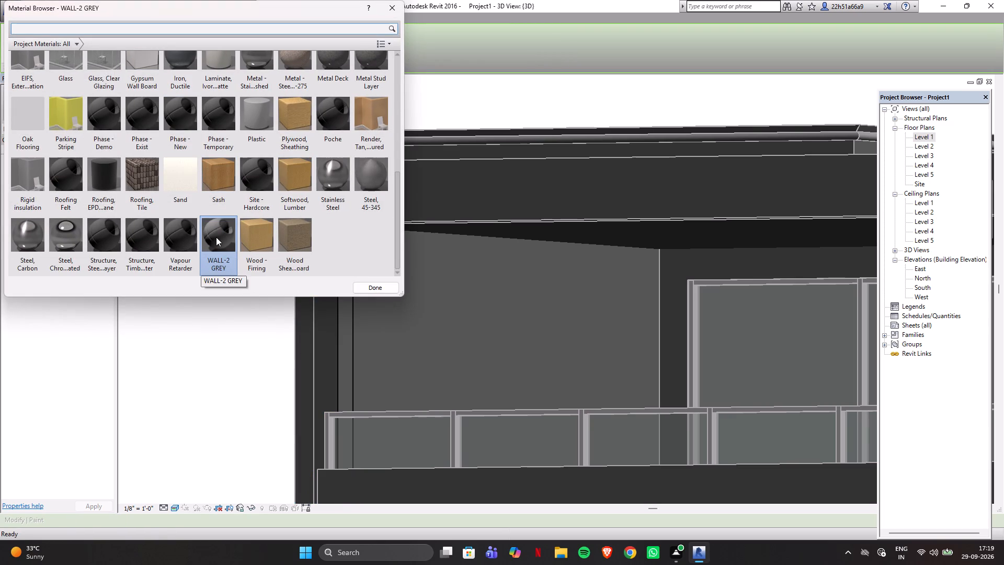
left_click(216, 237)
left_click(329, 337)
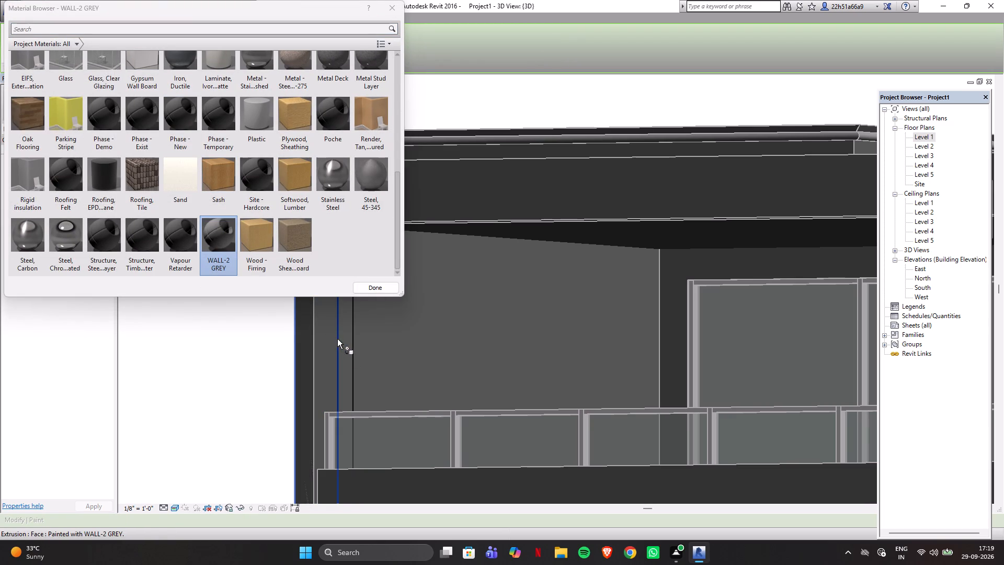
left_click(349, 342)
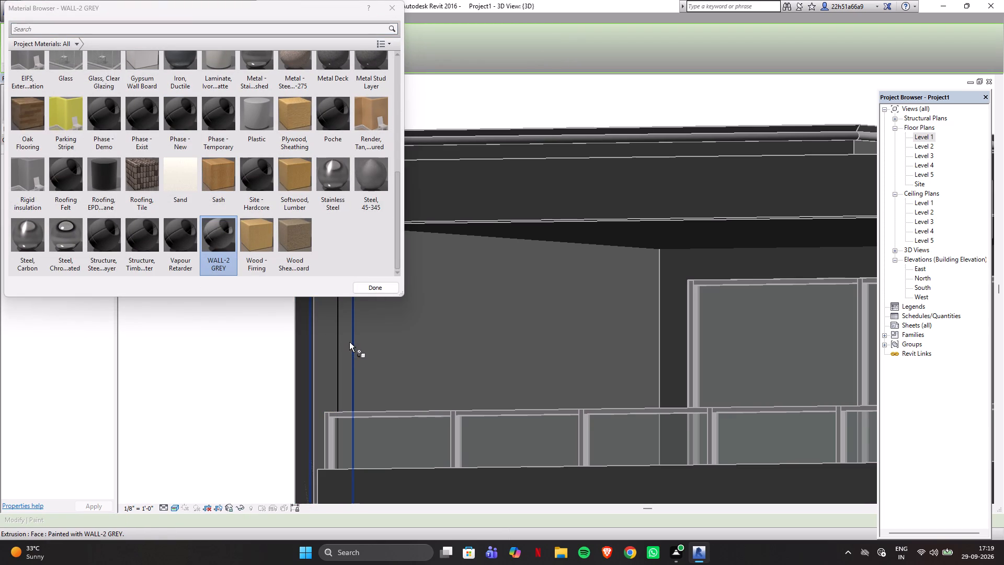
scroll(352, 365, "down", 1)
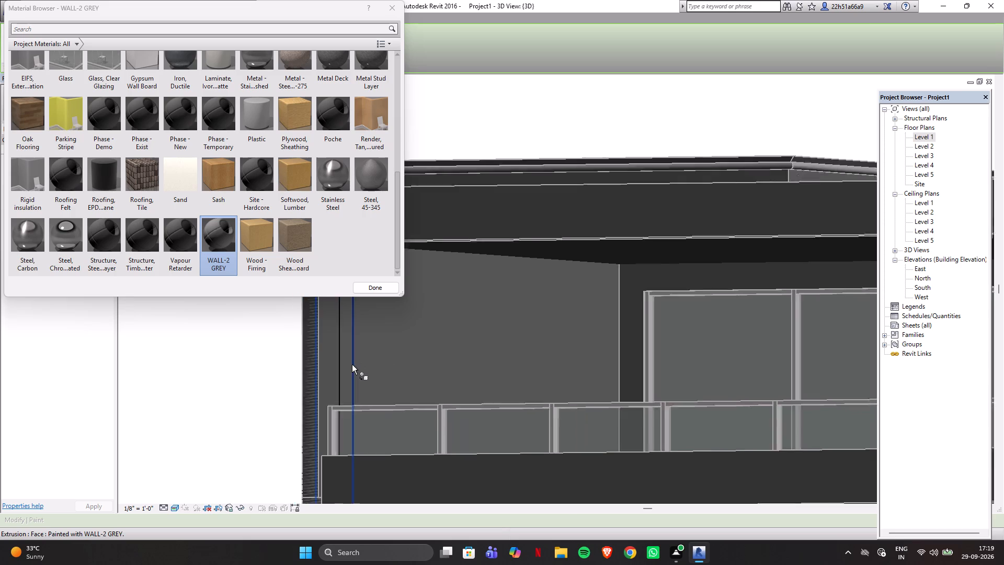
scroll(352, 365, "down", 4)
middle_click_drag(386, 354, 375, 359, "shift")
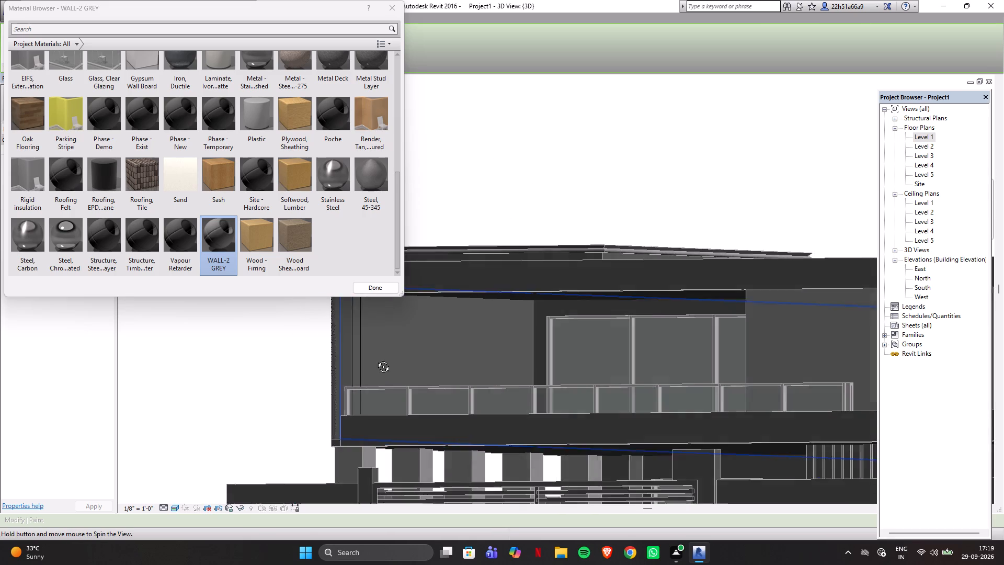
middle_click_drag(375, 359, 300, 359, "shift")
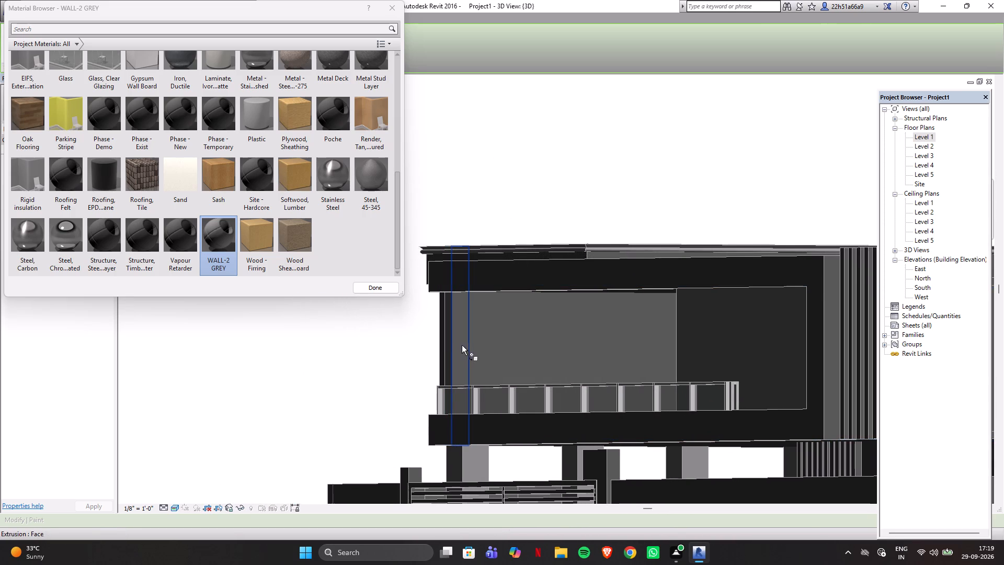
left_click(460, 345)
Paint the narrow faces of the corner extrusion on the house's outer side with the WALL-2 GREY material.
middle_click_drag(509, 352, 518, 354, "shift")
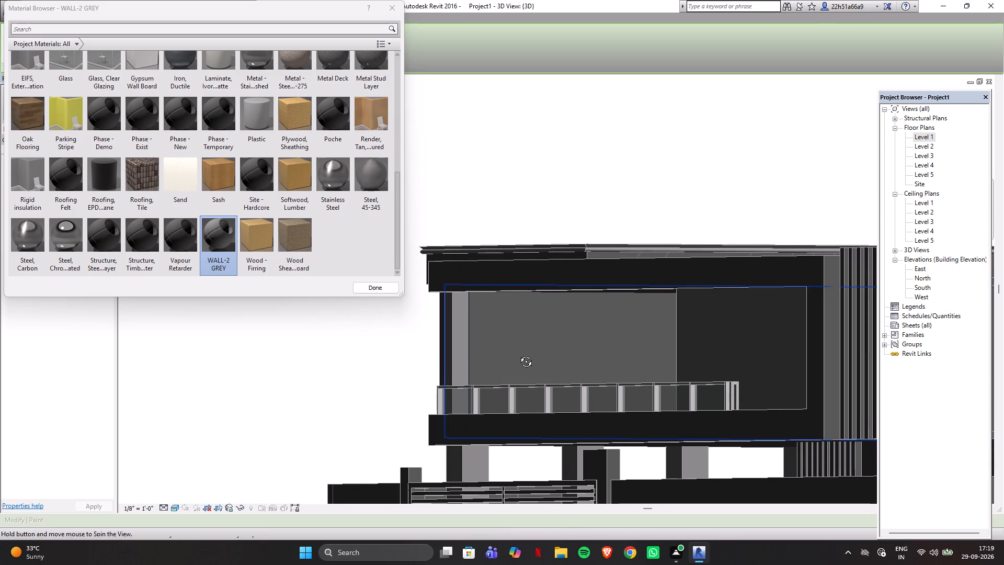
middle_click_drag(518, 354, 646, 353, "shift")
middle_click_drag(455, 330, 542, 341, "shift")
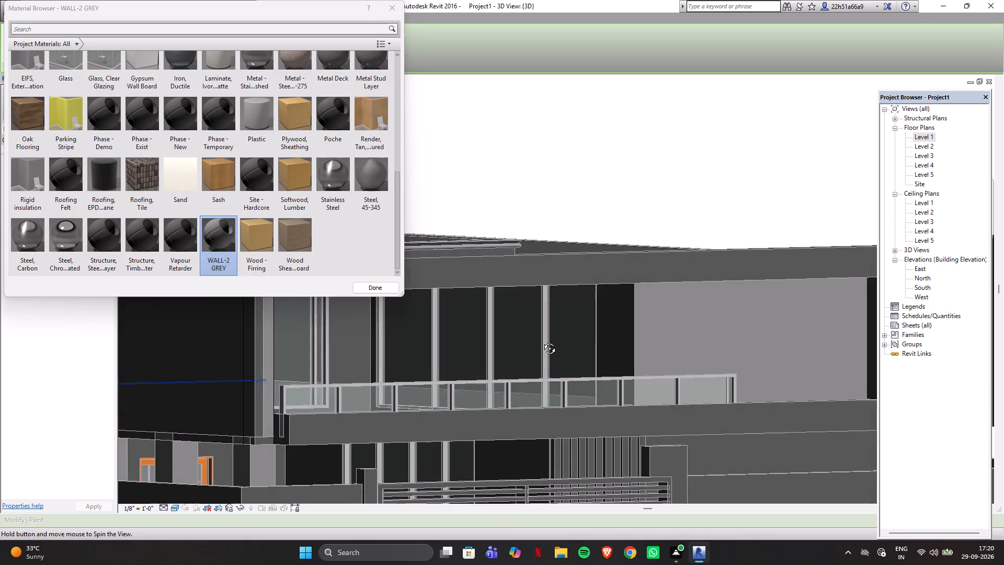
middle_click_drag(542, 341, 546, 341, "shift")
middle_click_drag(350, 327, 466, 340, "shift")
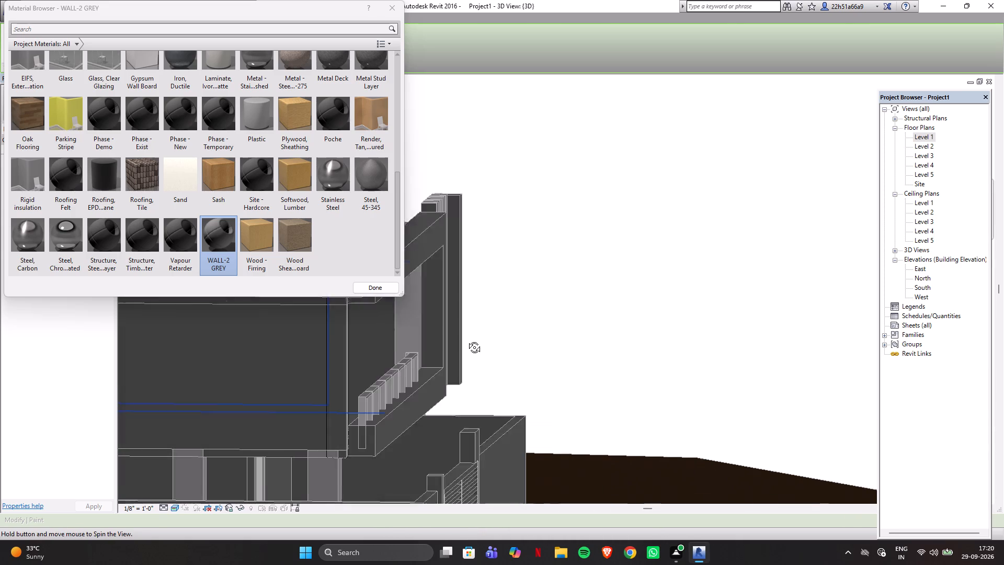
middle_click_drag(466, 340, 467, 340, "shift")
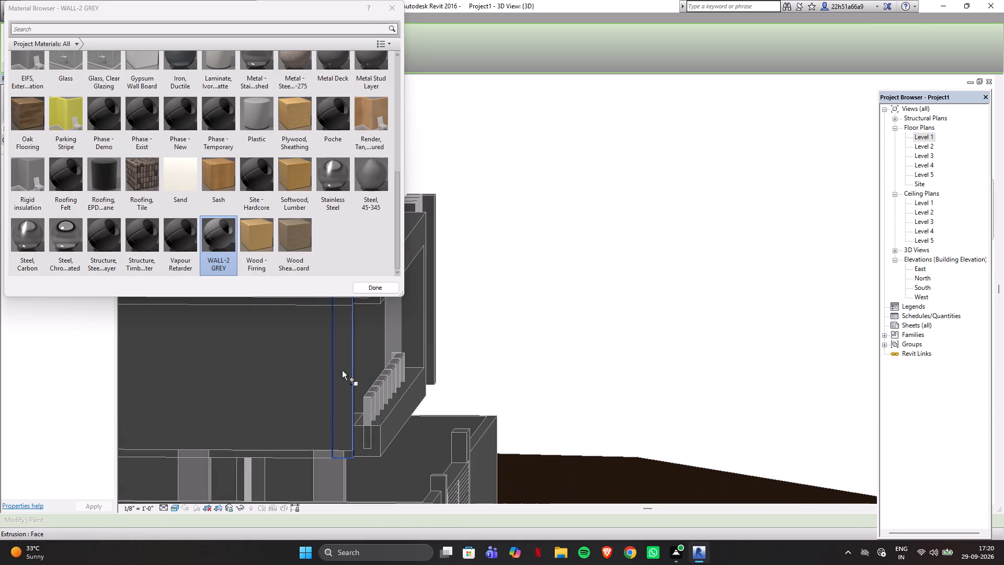
left_click(342, 370)
middle_click_drag(401, 355, 483, 349, "shift")
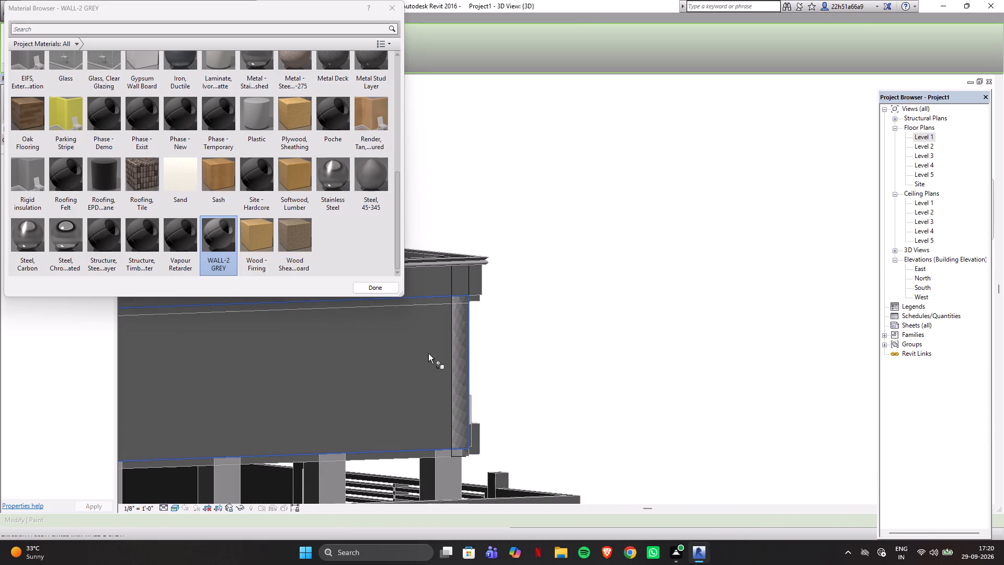
left_click(447, 339)
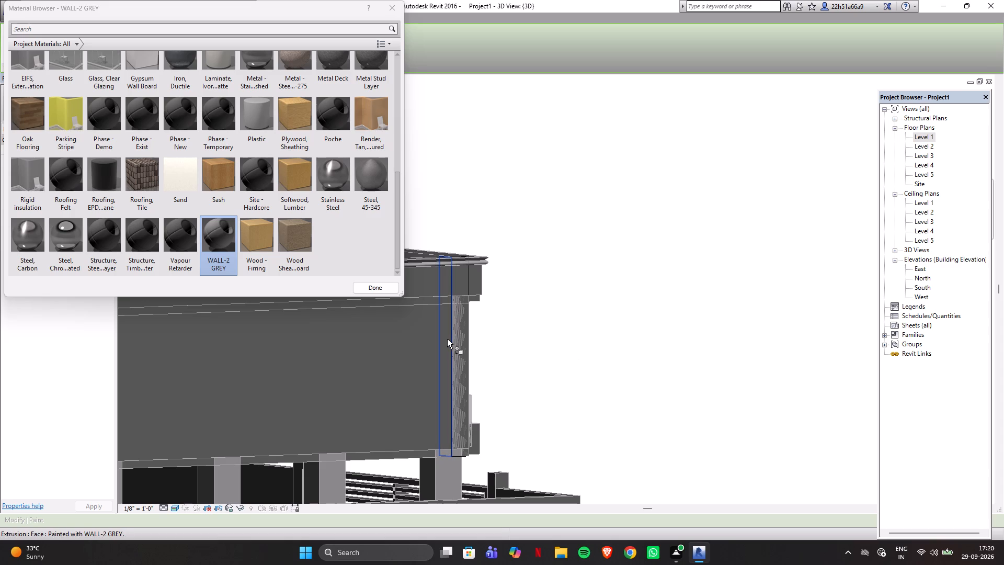
End painting, check the corner wall from the street side, and finish the in-place wall model.
middle_click_drag(573, 321, 441, 359, "shift")
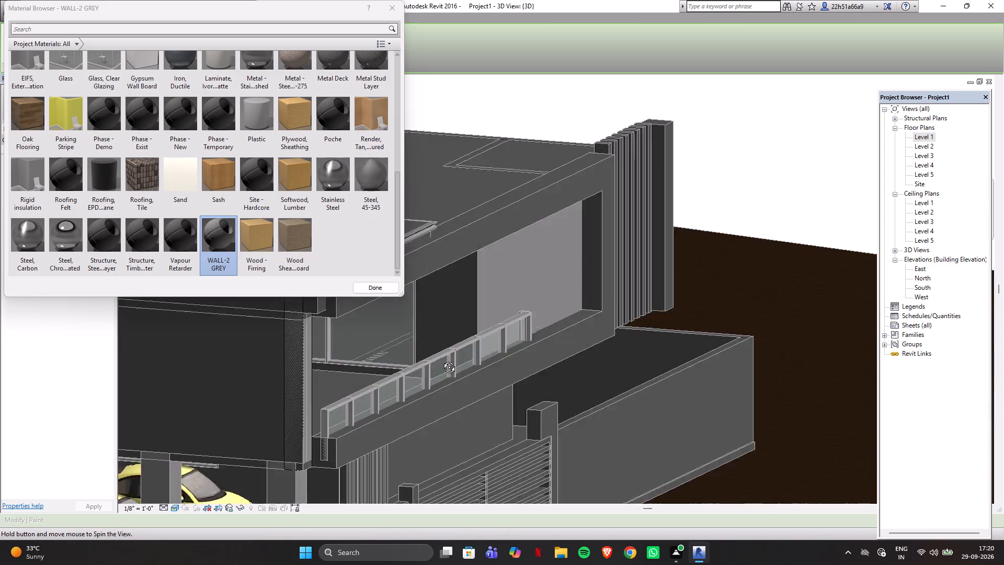
middle_click_drag(441, 359, 422, 364, "shift")
middle_click_drag(422, 364, 417, 364, "shift")
middle_click(375, 359, "shift")
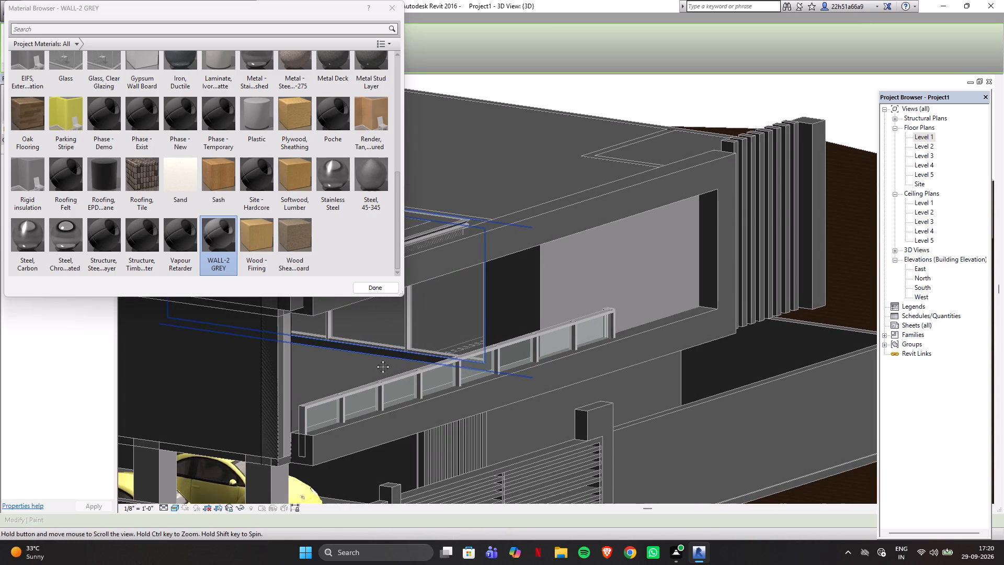
scroll(421, 345, "down", 2)
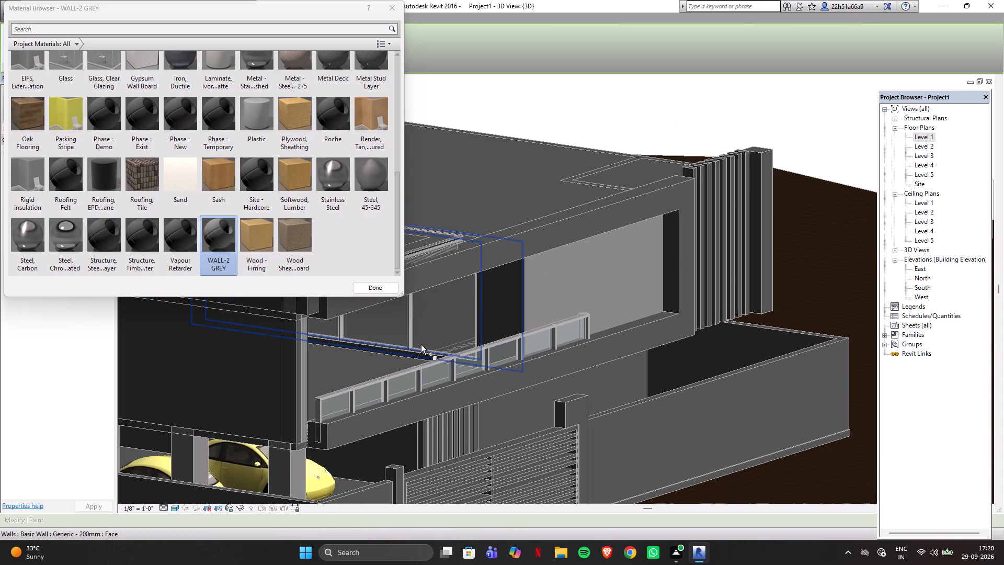
scroll(421, 345, "down", 2)
scroll(323, 332, "up", 2)
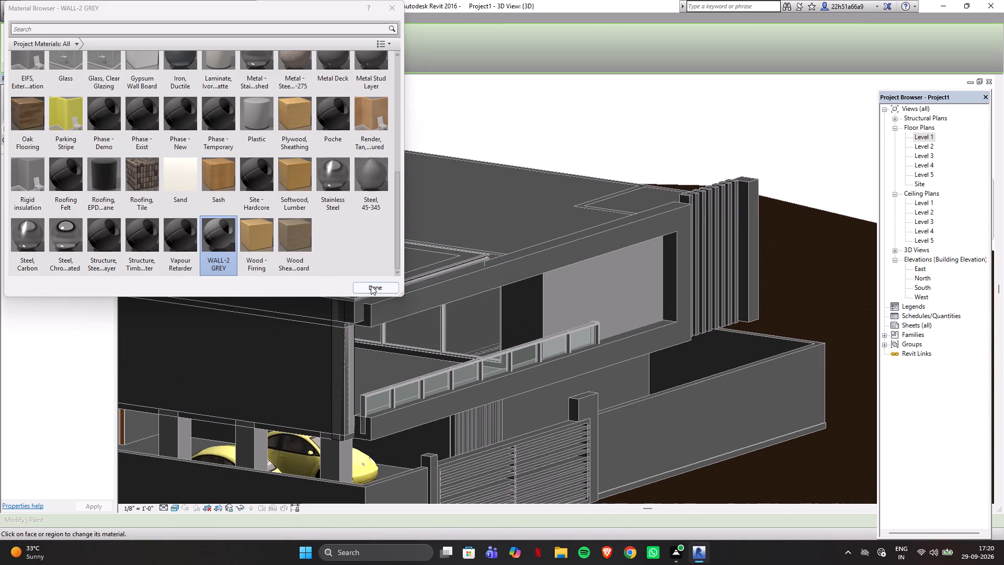
left_click(374, 287)
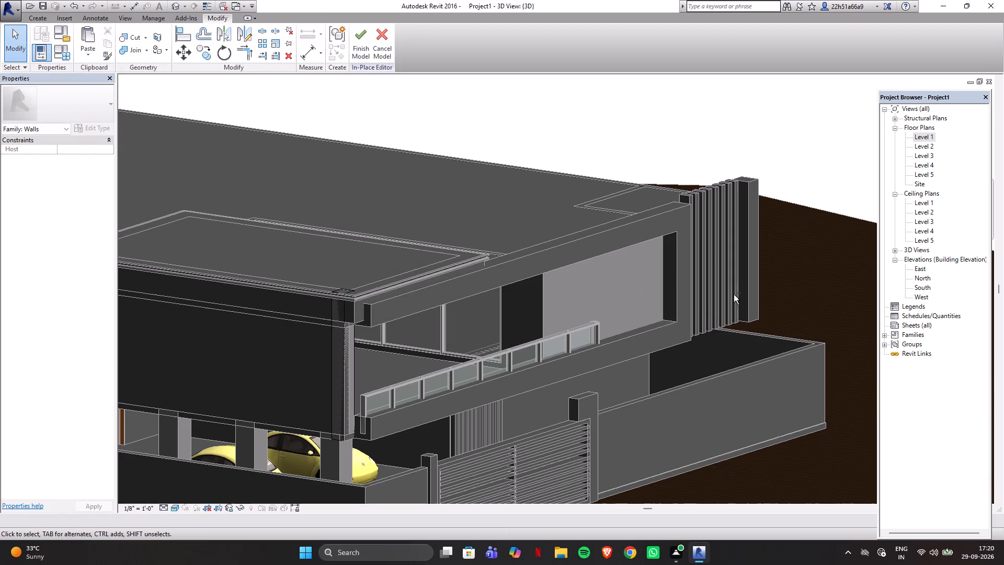
middle_click_drag(698, 299, 546, 224, "shift")
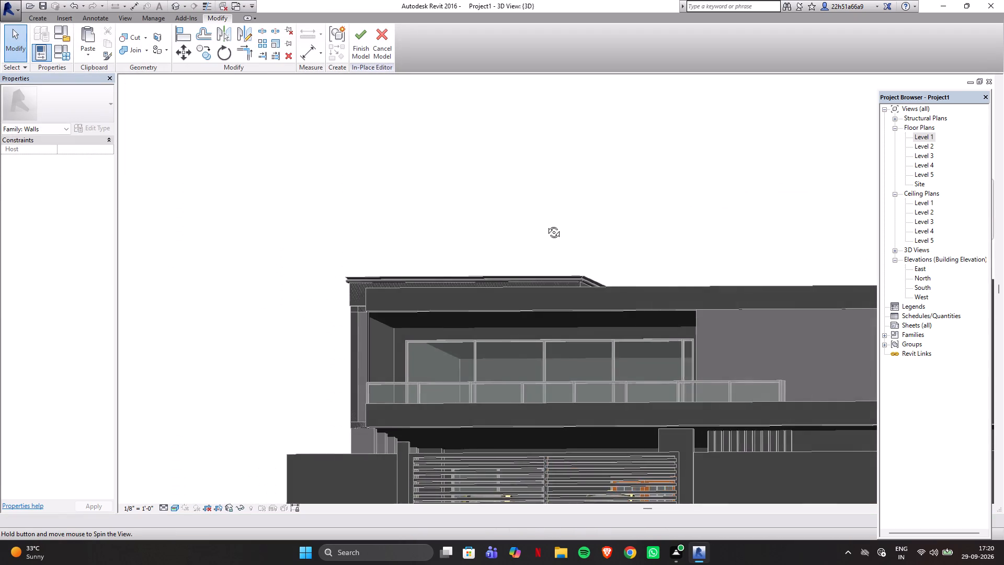
middle_click_drag(546, 224, 565, 257, "shift")
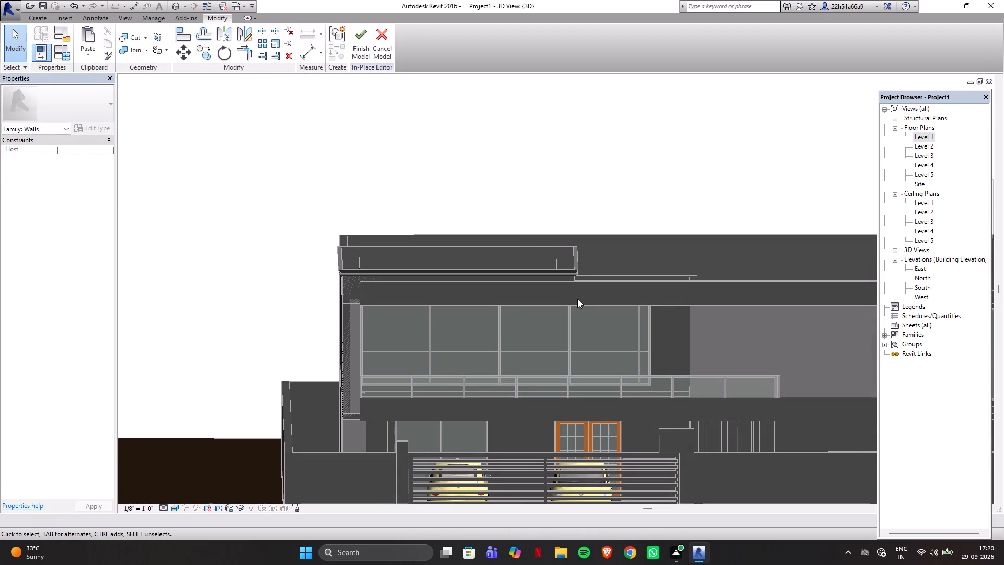
scroll(542, 286, "down", 3)
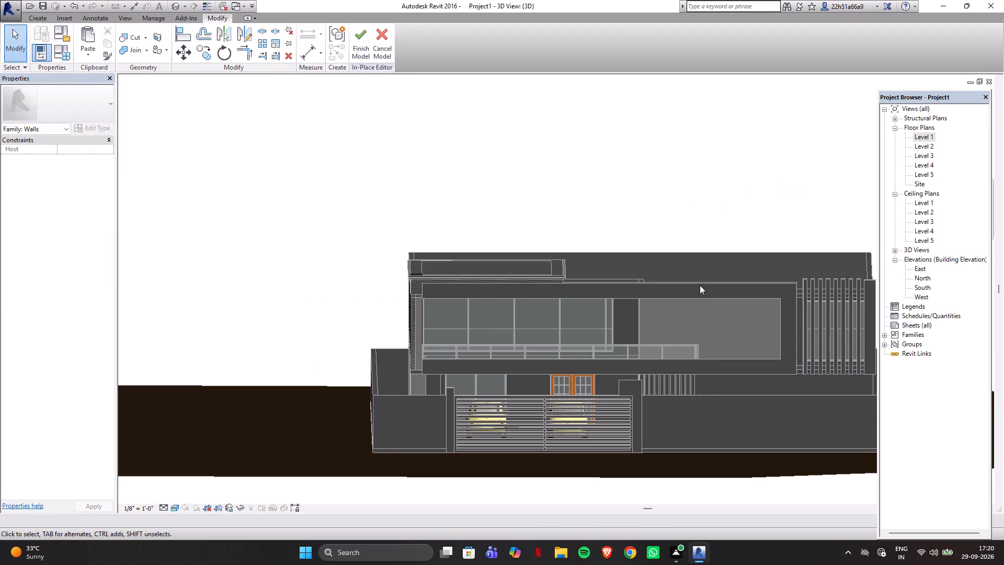
left_click(359, 42)
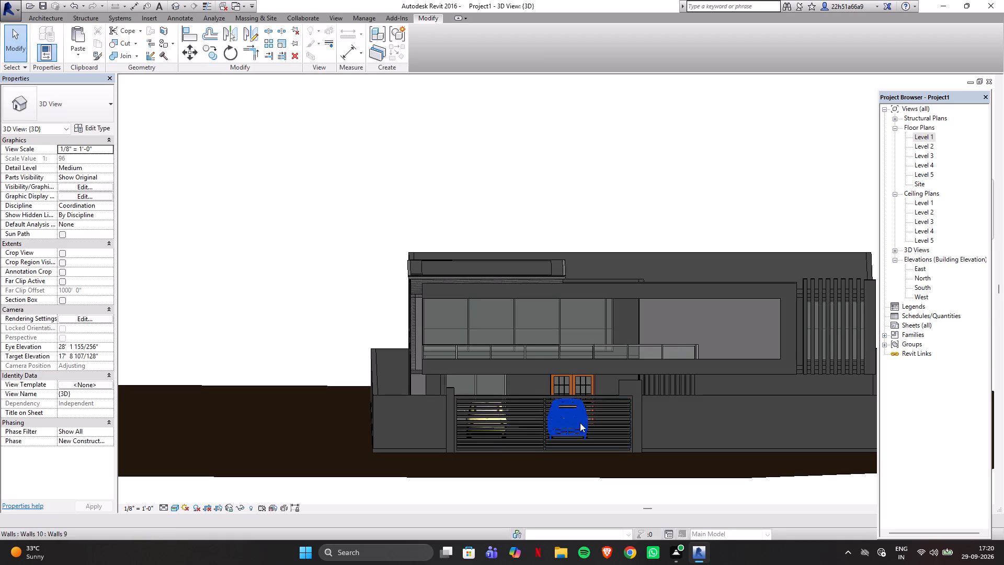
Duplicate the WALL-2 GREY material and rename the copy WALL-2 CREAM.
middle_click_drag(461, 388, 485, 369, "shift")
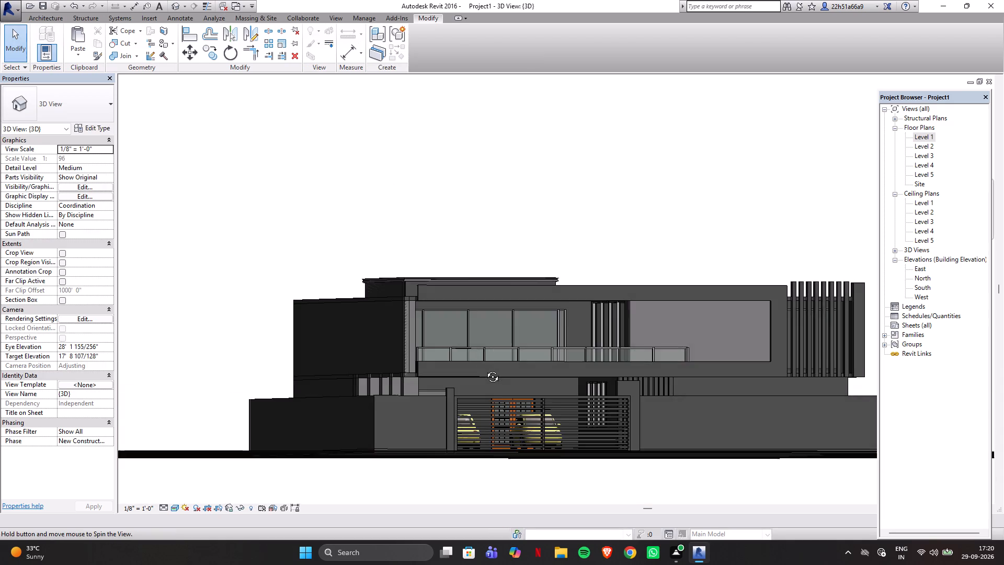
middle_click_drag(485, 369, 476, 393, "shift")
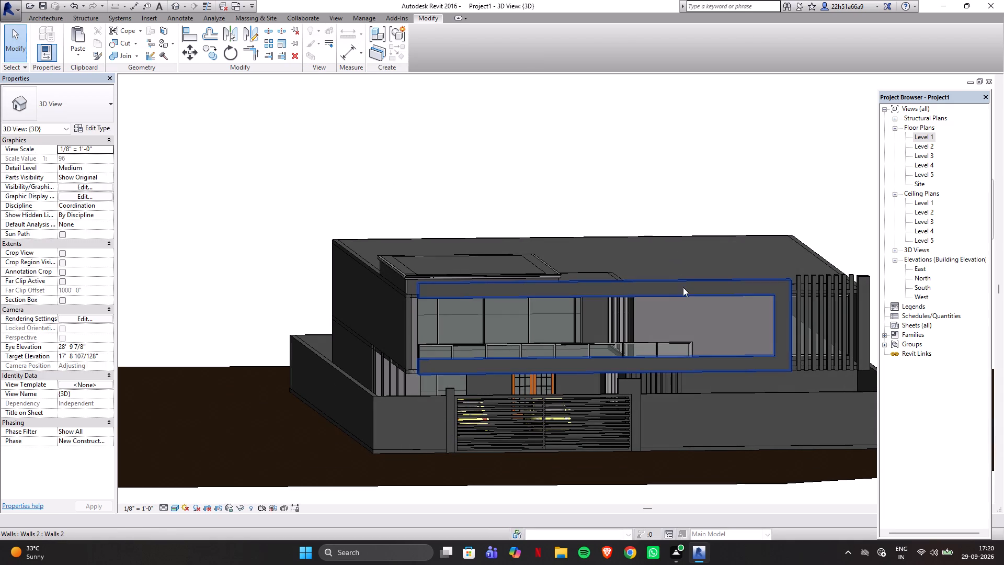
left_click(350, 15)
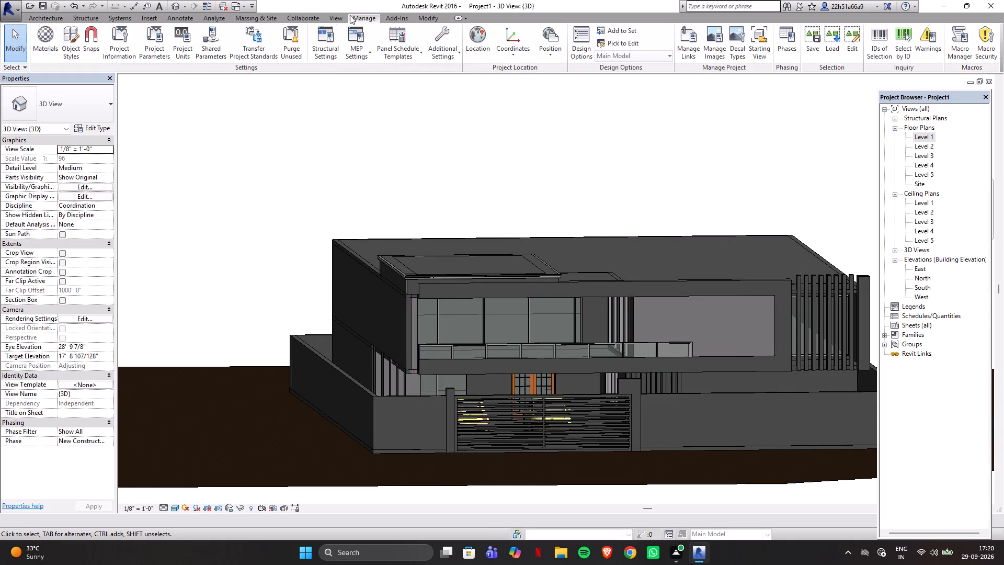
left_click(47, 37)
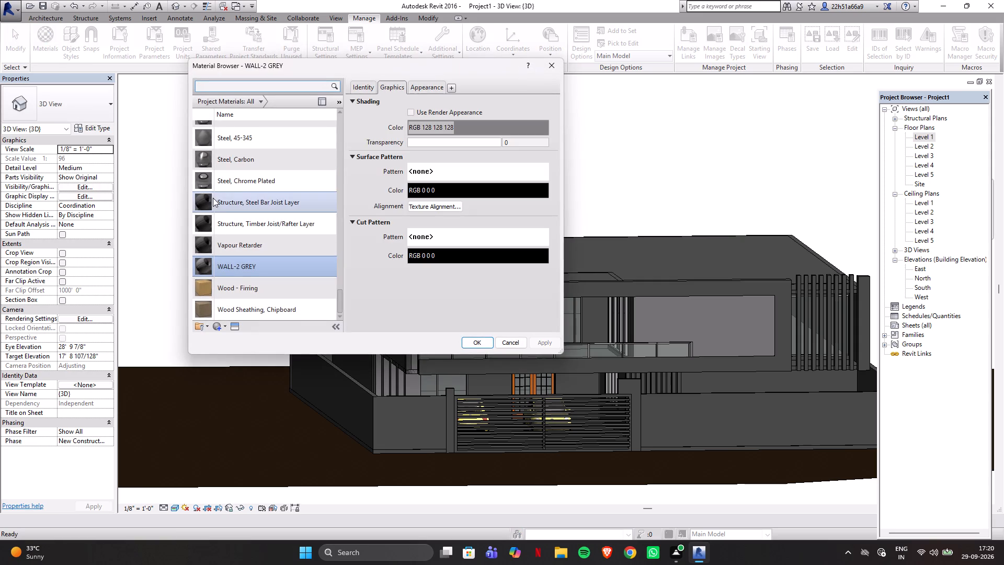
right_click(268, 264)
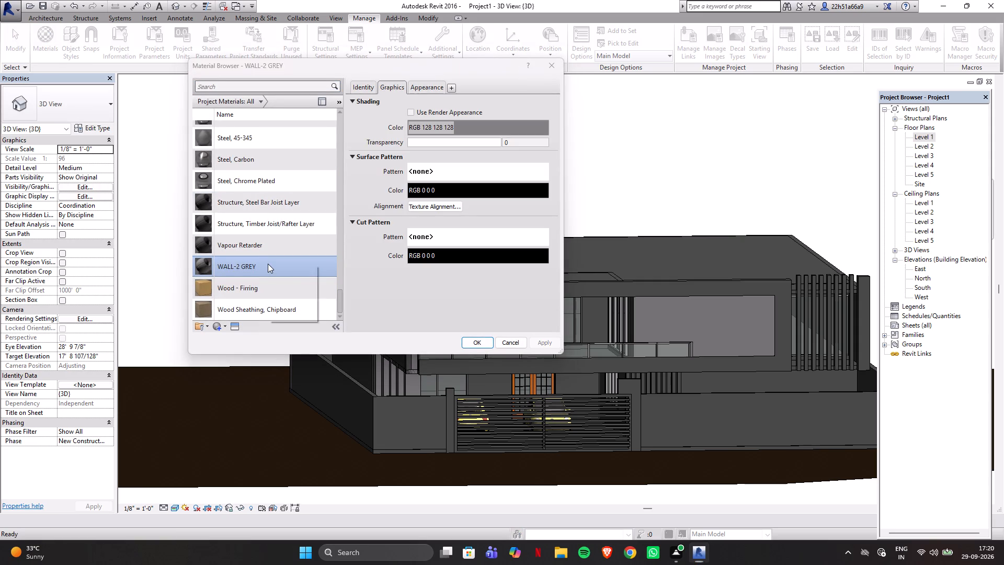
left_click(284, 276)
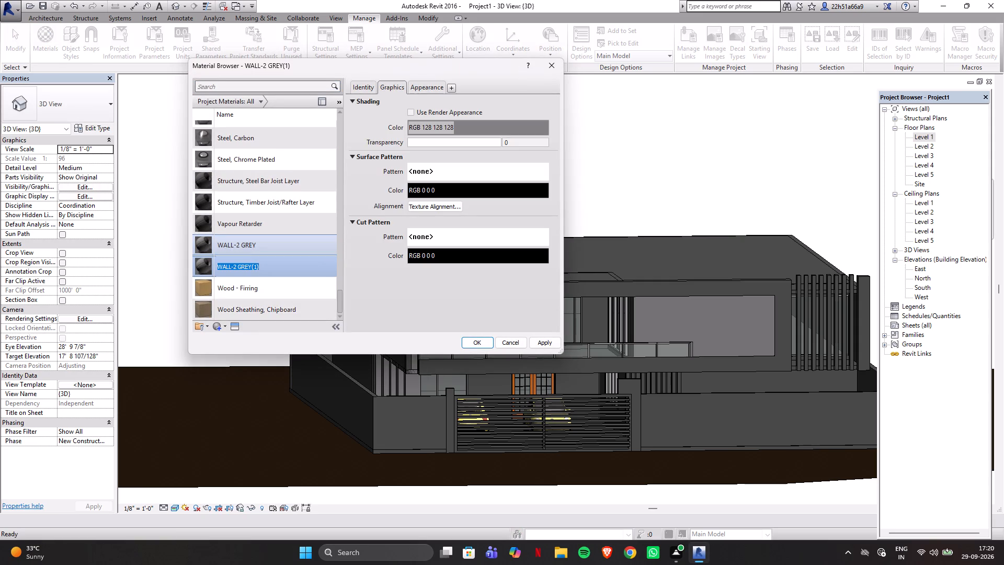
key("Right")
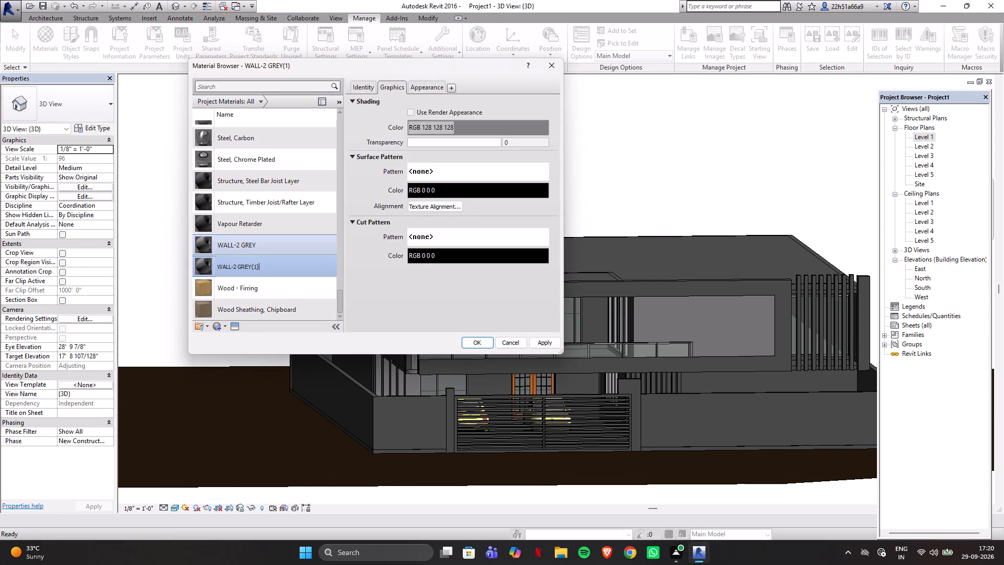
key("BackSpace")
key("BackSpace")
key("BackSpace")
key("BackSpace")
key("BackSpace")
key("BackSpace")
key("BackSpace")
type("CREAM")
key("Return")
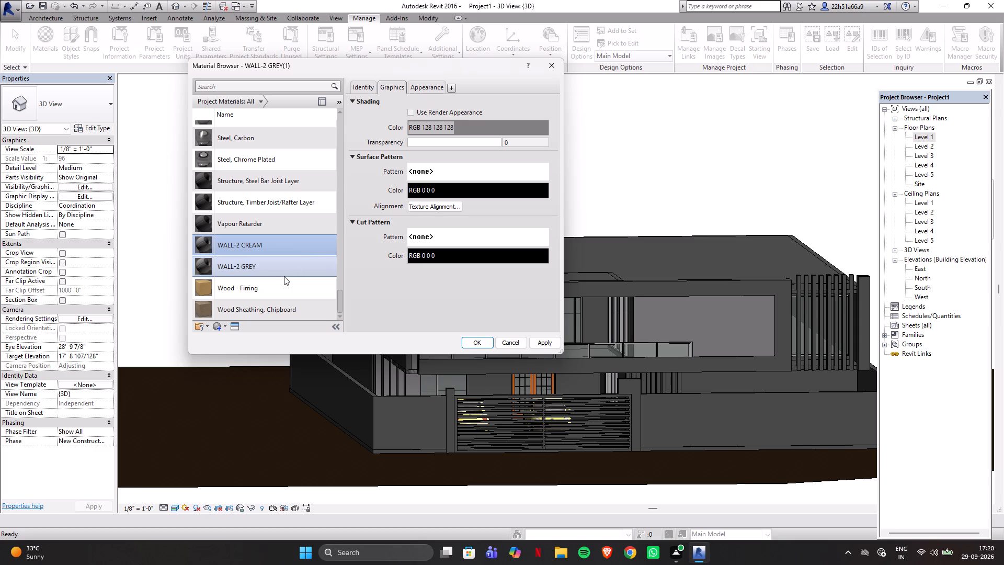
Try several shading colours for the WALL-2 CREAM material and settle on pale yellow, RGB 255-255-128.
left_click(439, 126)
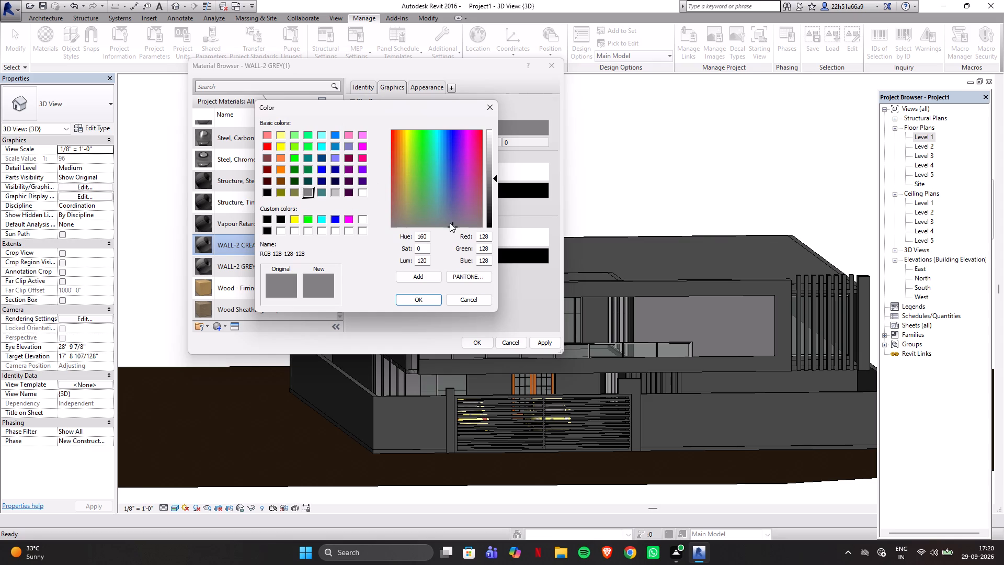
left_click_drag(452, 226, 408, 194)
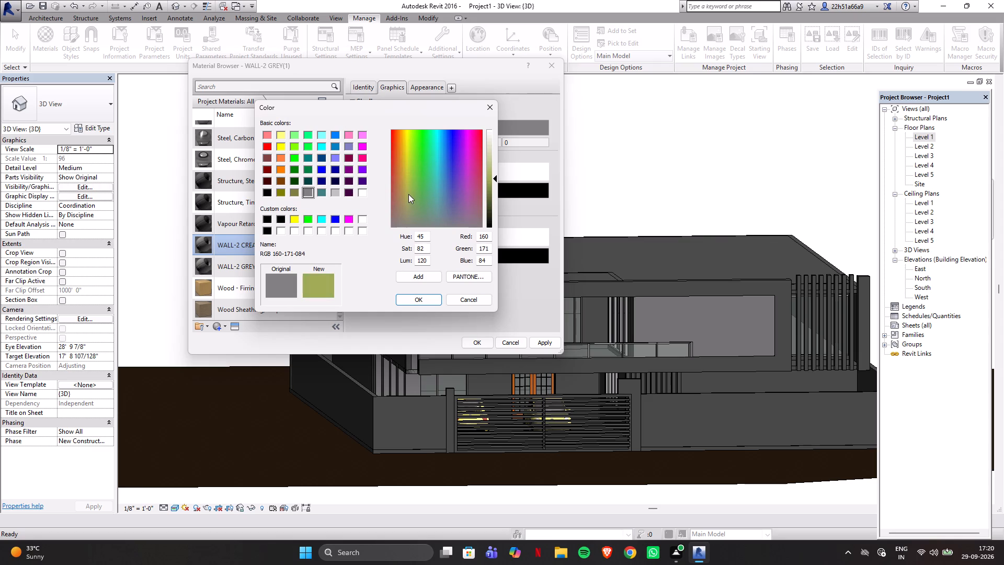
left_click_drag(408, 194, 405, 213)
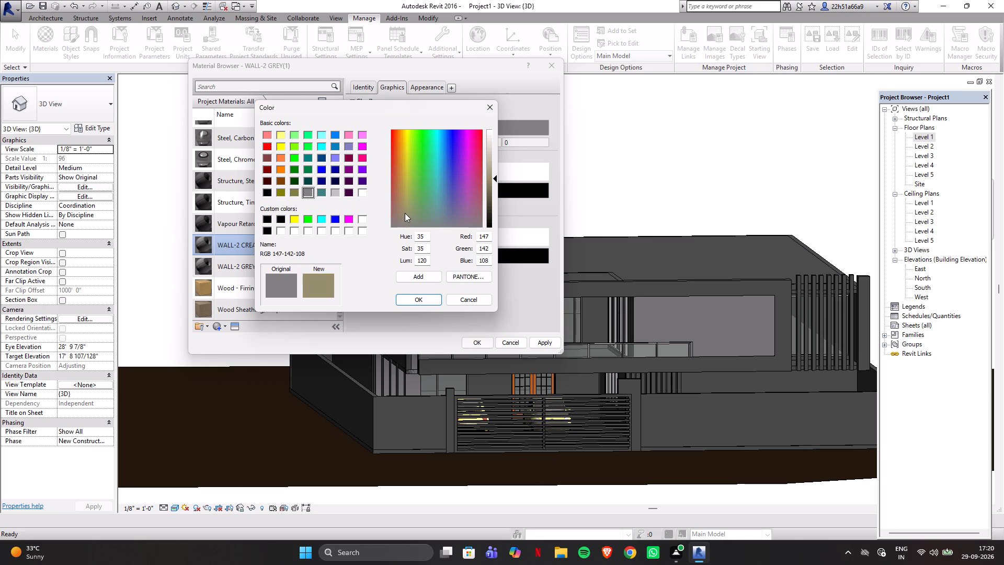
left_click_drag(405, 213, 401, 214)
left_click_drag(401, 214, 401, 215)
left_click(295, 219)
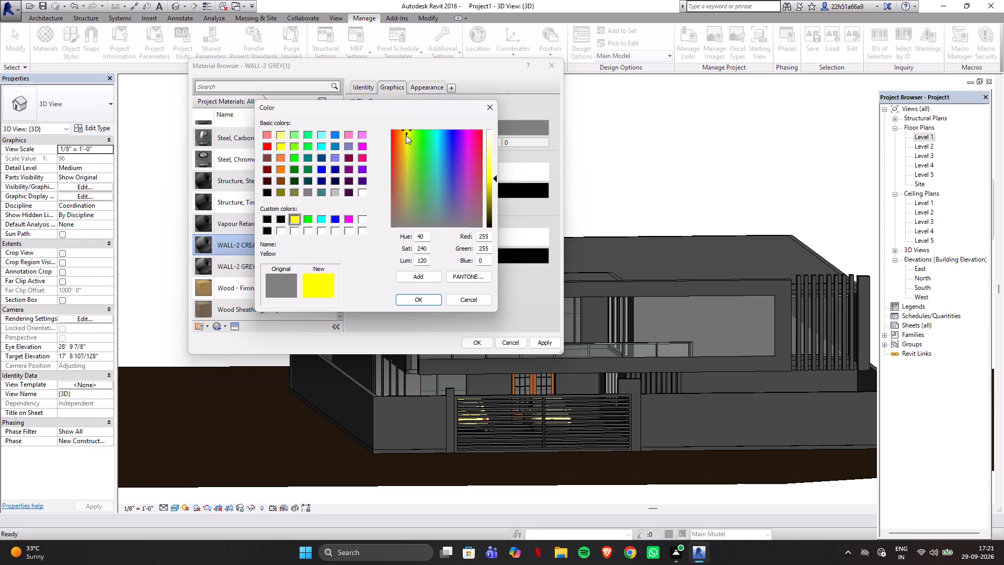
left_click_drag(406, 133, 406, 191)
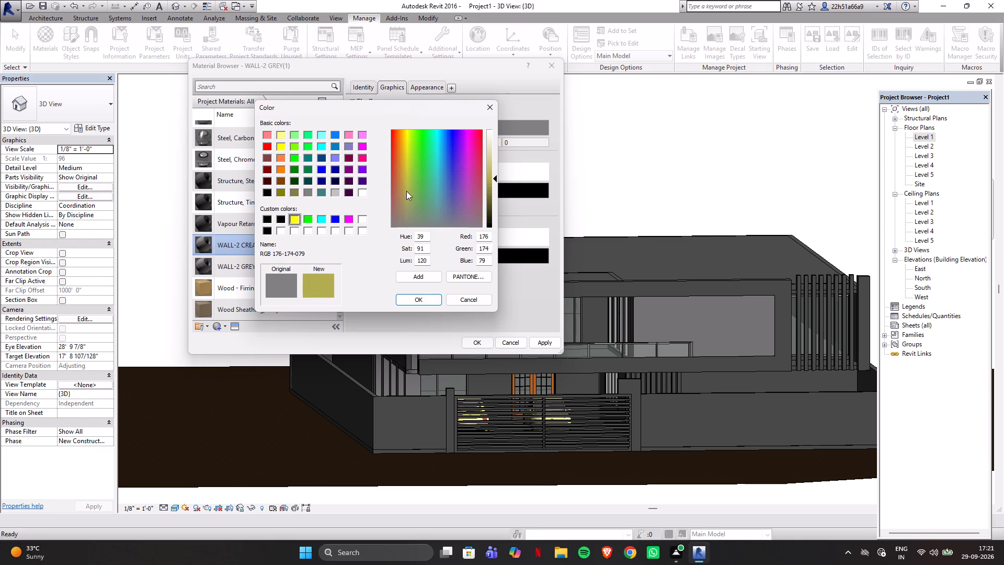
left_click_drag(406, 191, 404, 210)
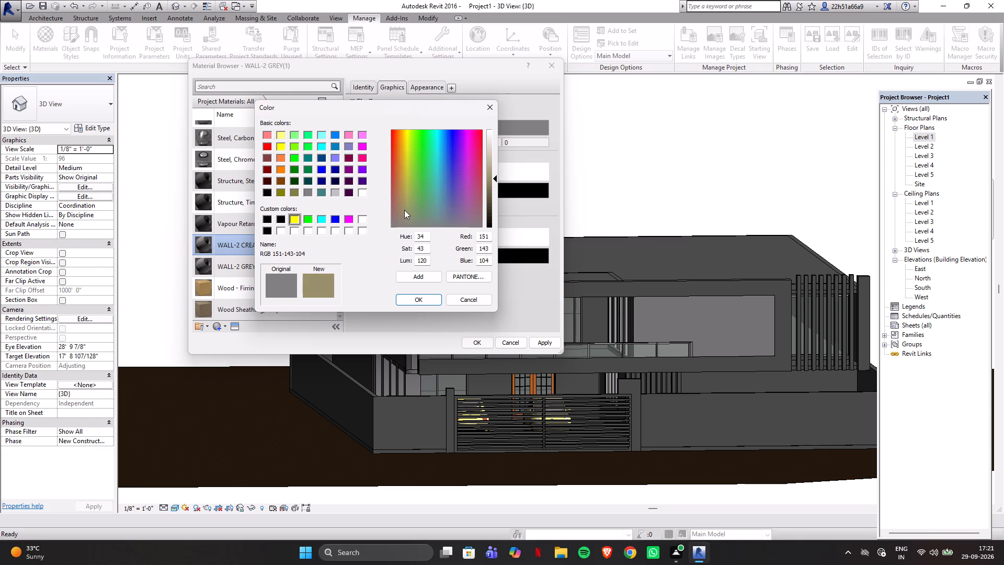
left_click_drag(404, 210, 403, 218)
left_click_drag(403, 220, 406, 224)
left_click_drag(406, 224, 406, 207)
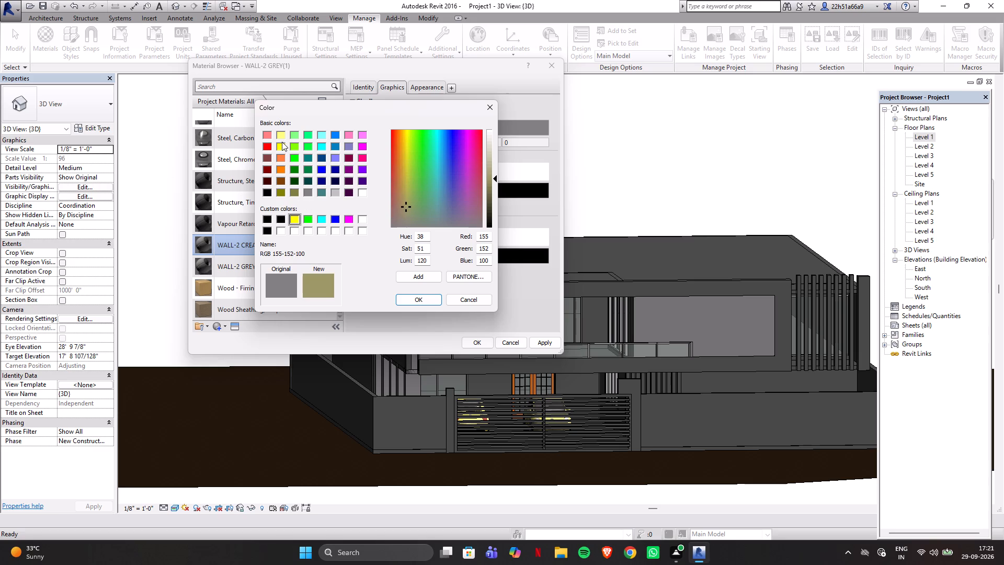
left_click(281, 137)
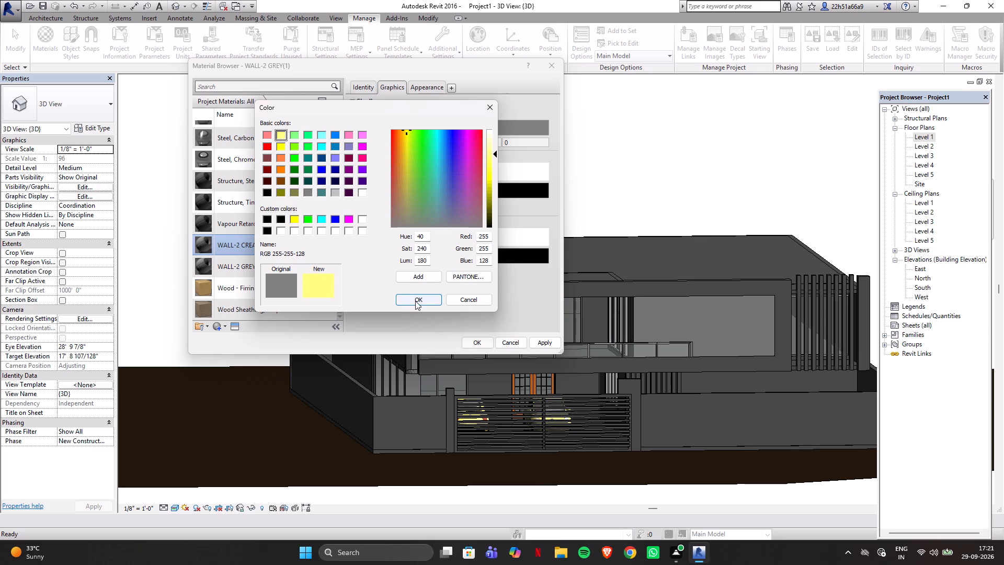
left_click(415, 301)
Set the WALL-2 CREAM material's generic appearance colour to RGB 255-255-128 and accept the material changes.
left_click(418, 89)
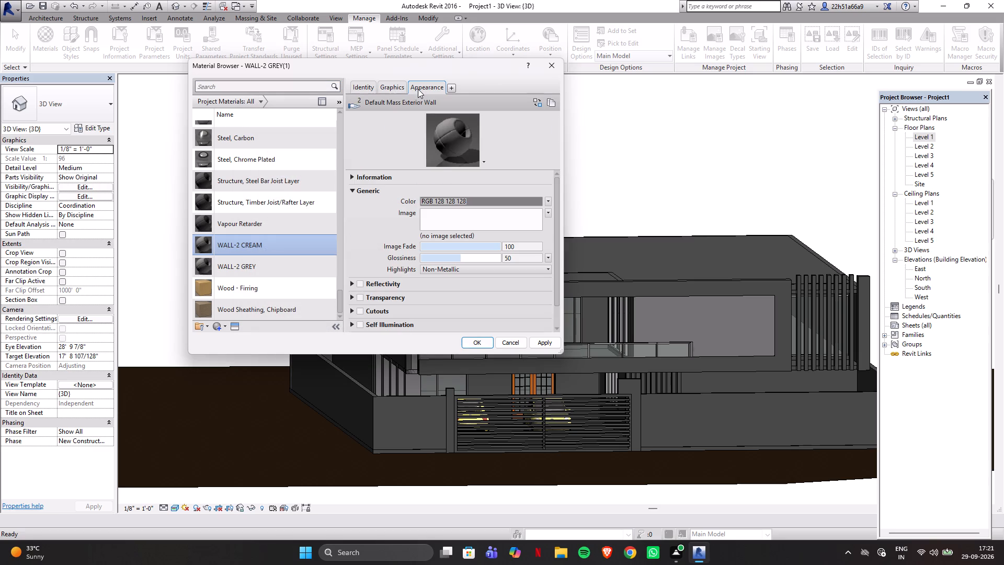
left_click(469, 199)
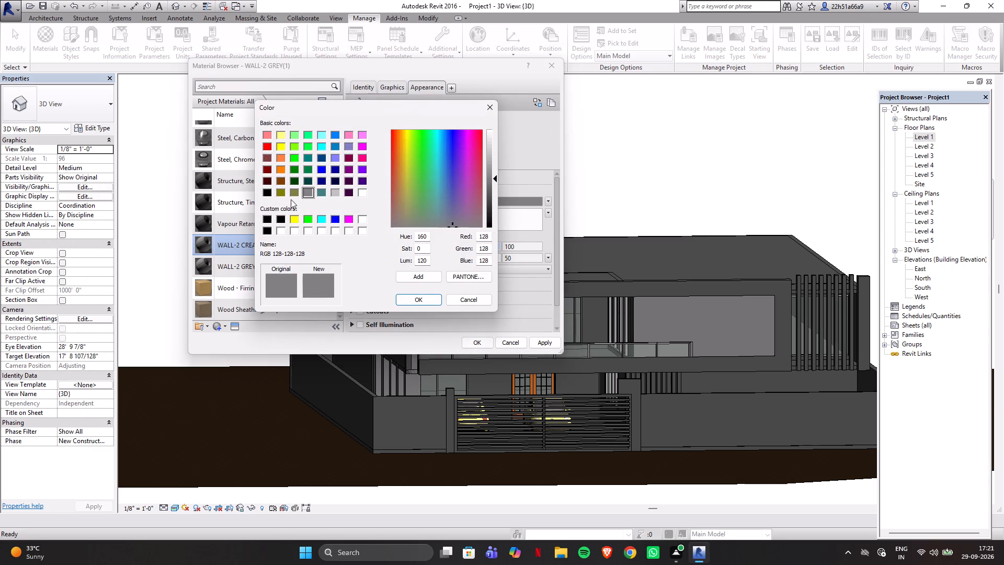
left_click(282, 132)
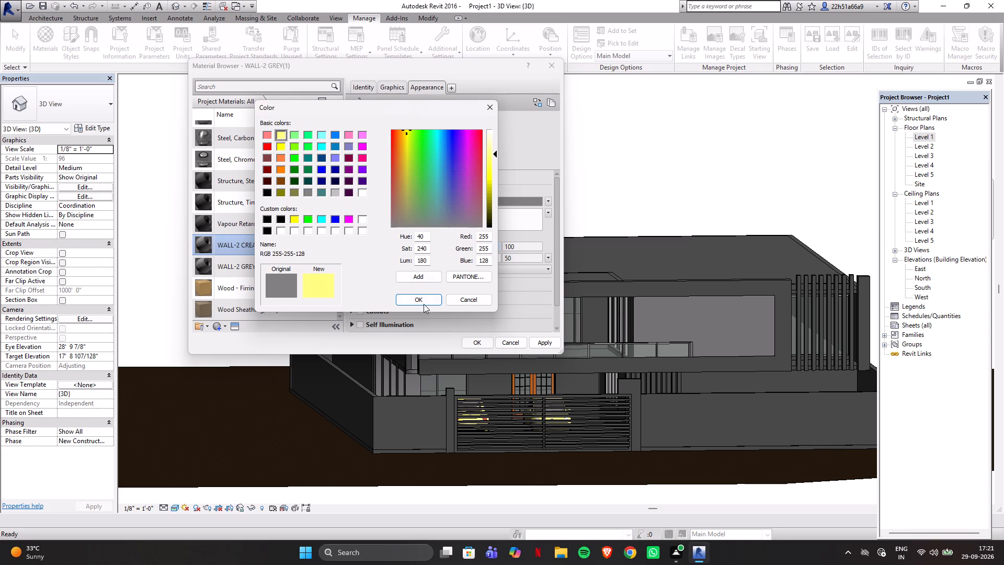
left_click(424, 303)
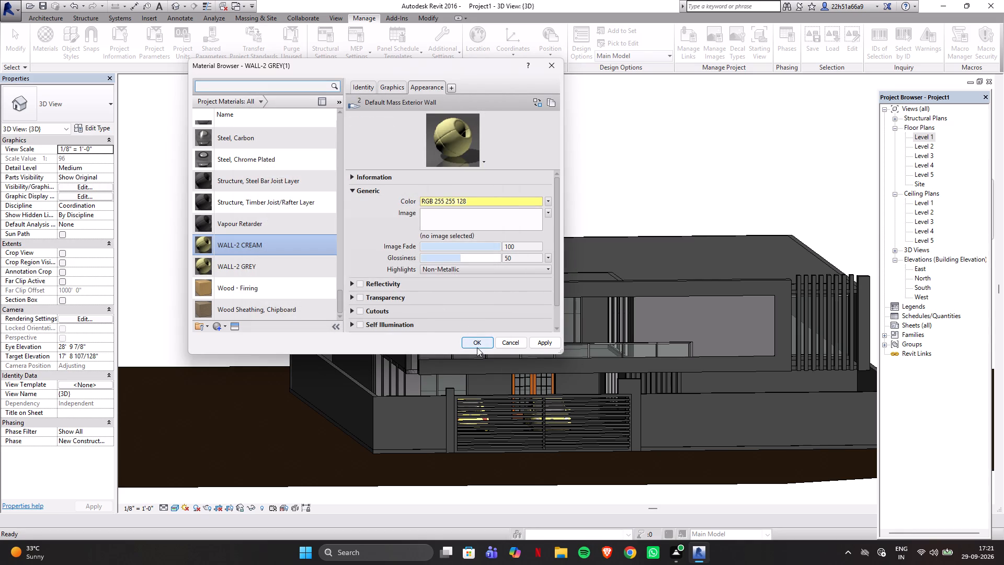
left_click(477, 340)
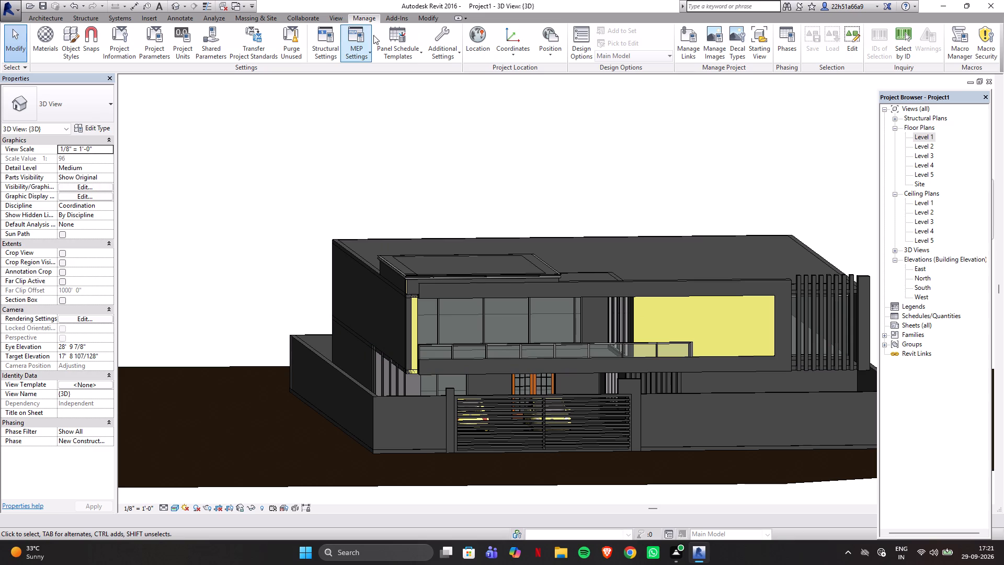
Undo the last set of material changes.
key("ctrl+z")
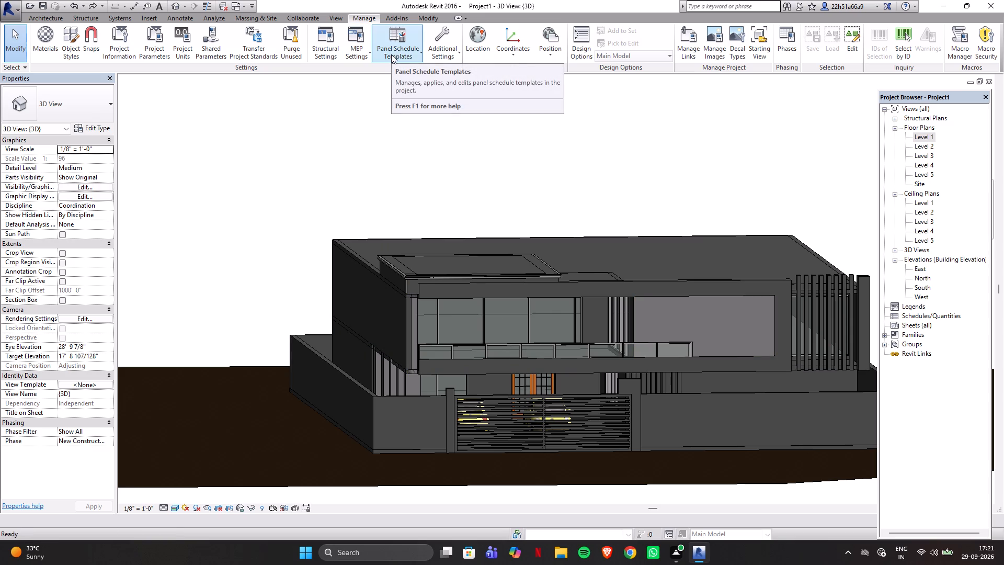
Look through the project materials offered by the Paint tool and leave it without painting.
left_click(438, 15)
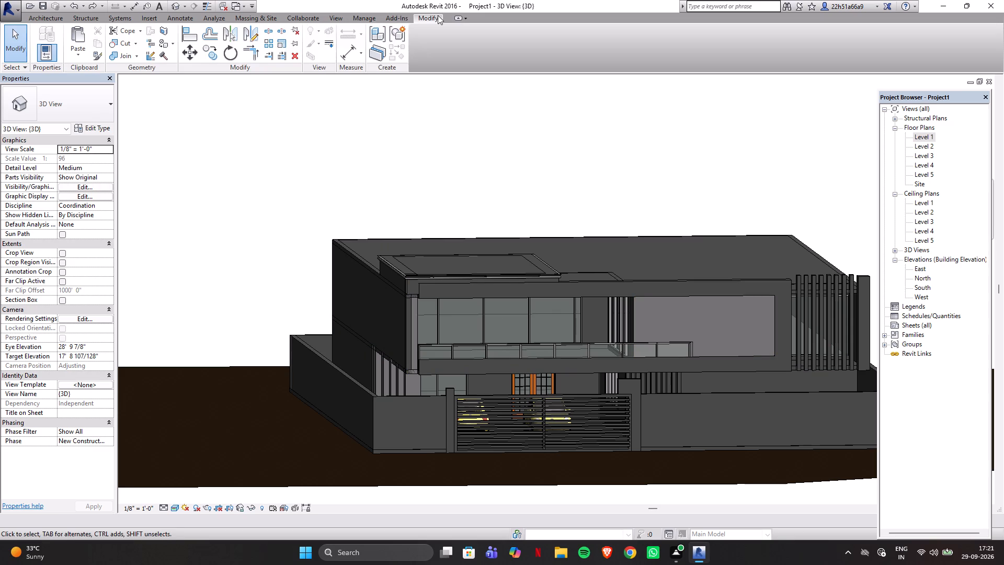
left_click(159, 46)
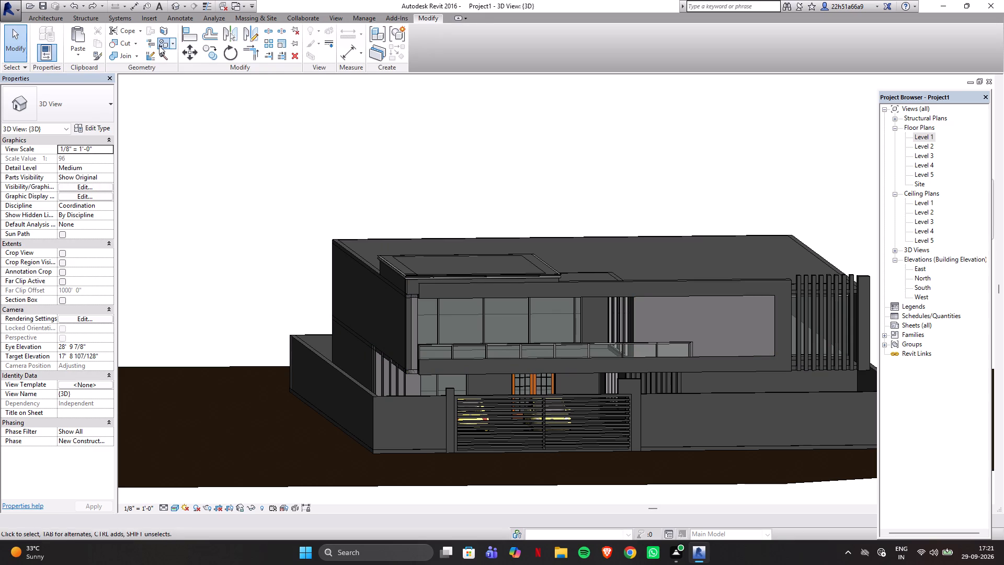
scroll(243, 233, "up", 1)
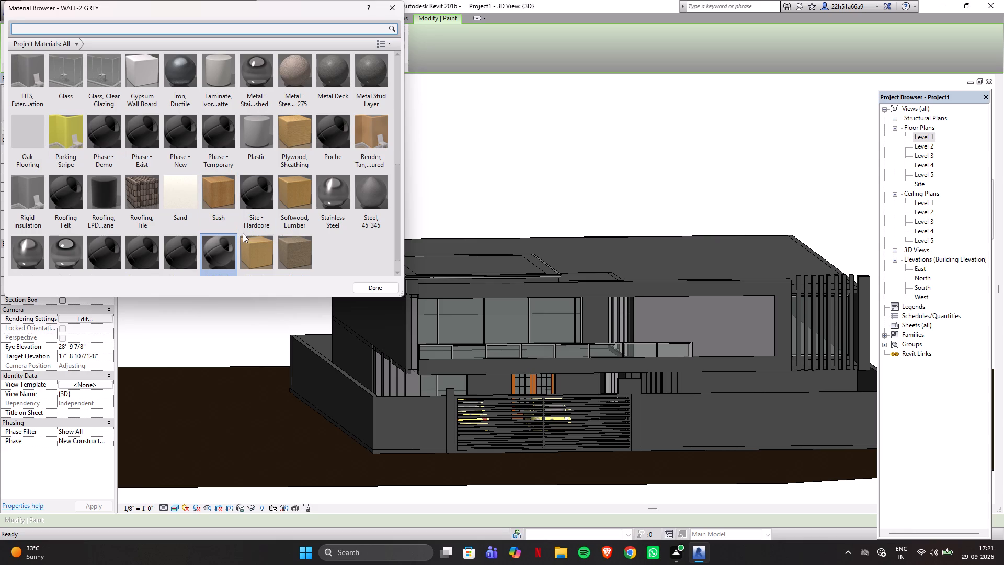
scroll(243, 233, "down", 3)
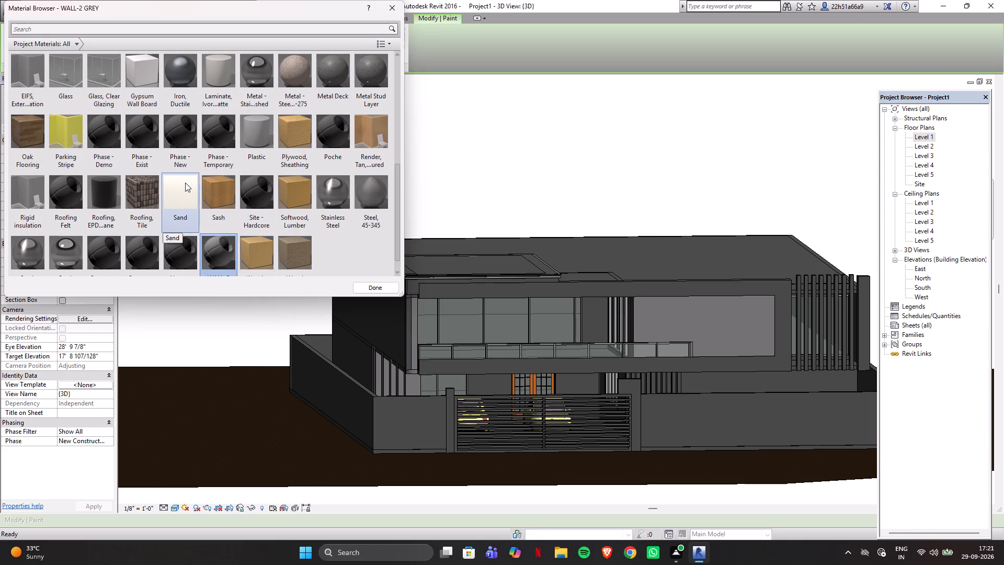
scroll(185, 183, "up", 3)
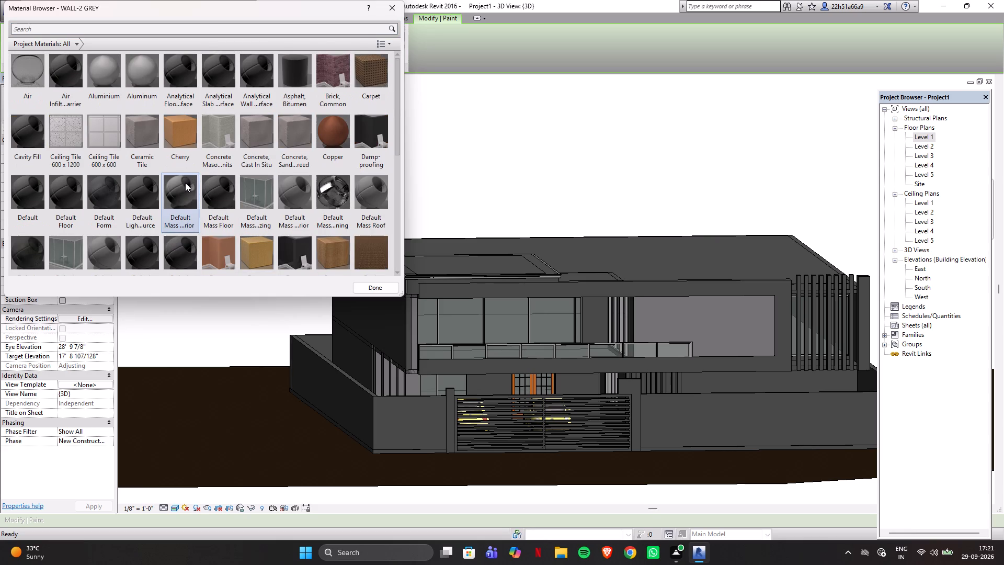
scroll(185, 183, "up", 1)
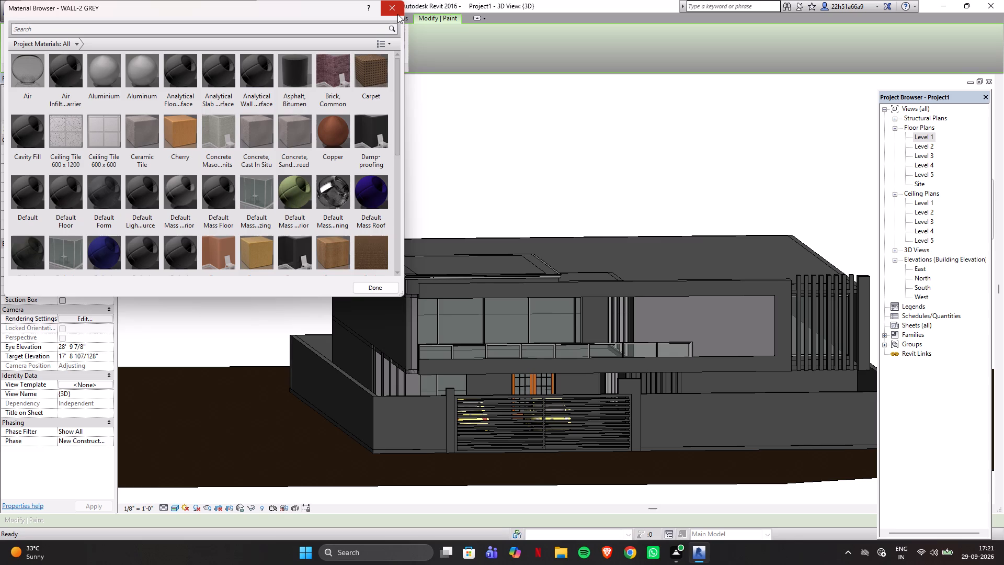
left_click(397, 14)
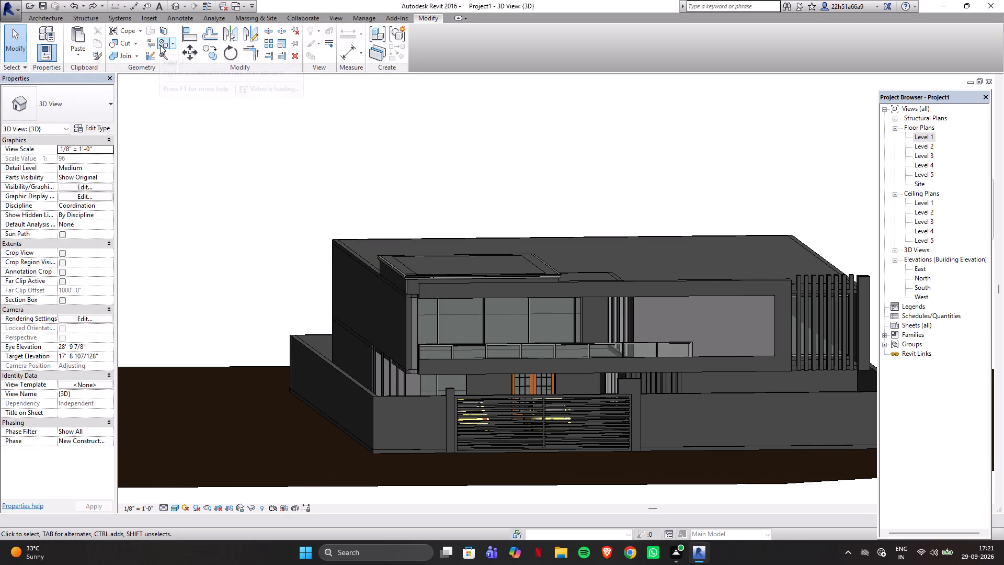
Duplicate the Default Mass Interior Wall material and name the copy CREAM WALL.
left_click(378, 20)
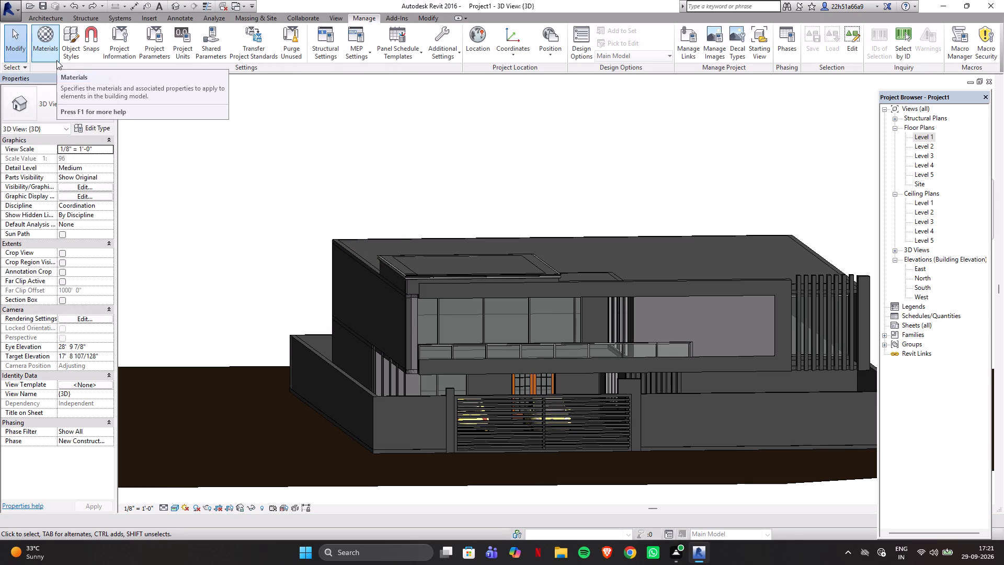
left_click(48, 44)
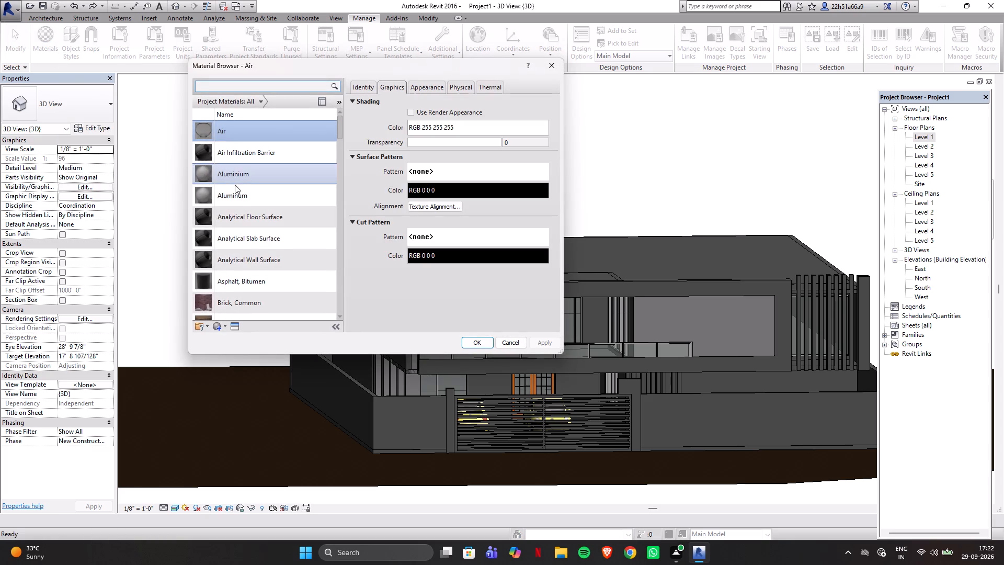
scroll(235, 185, "down", 7)
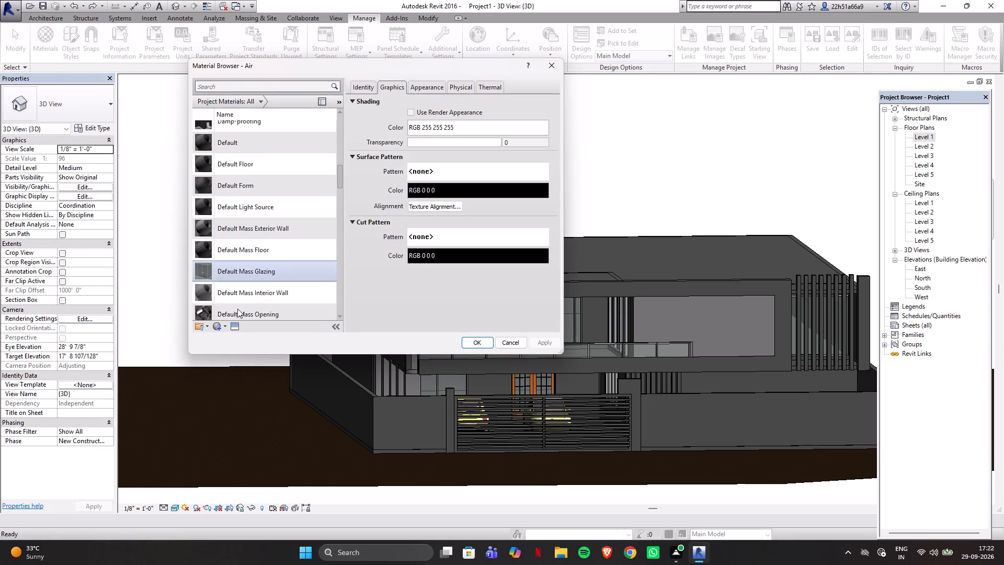
left_click(292, 289)
right_click(292, 289)
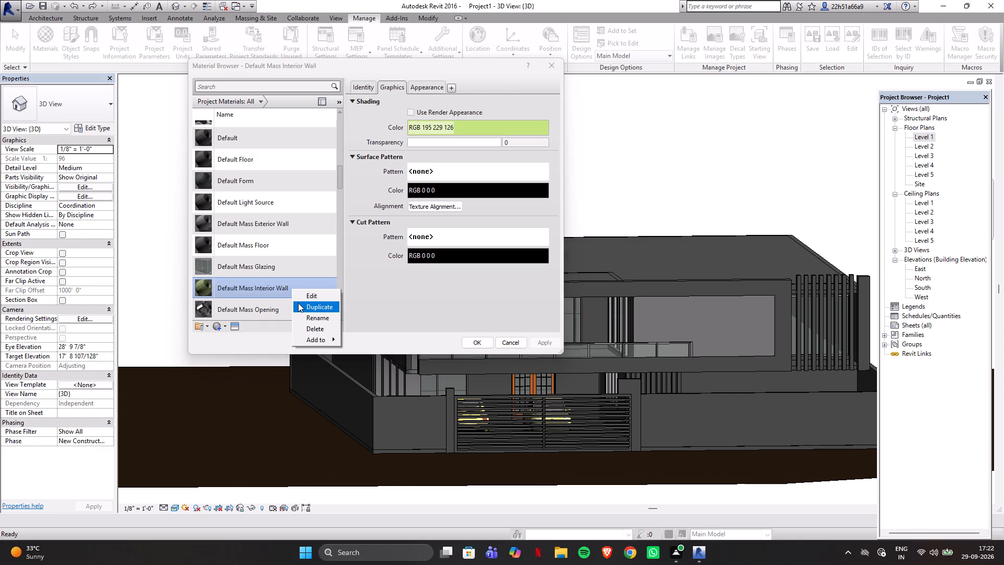
left_click(224, 325)
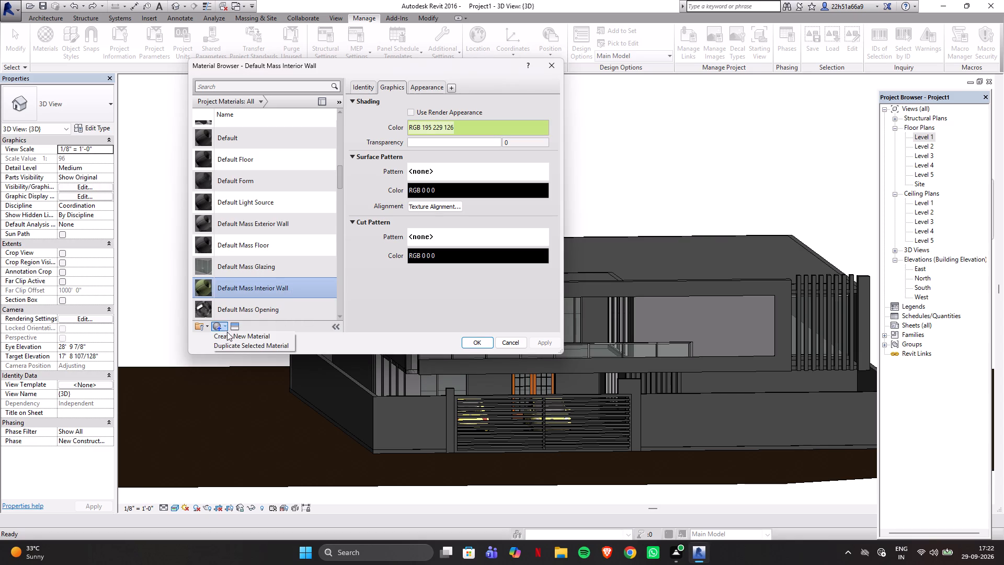
left_click(231, 343)
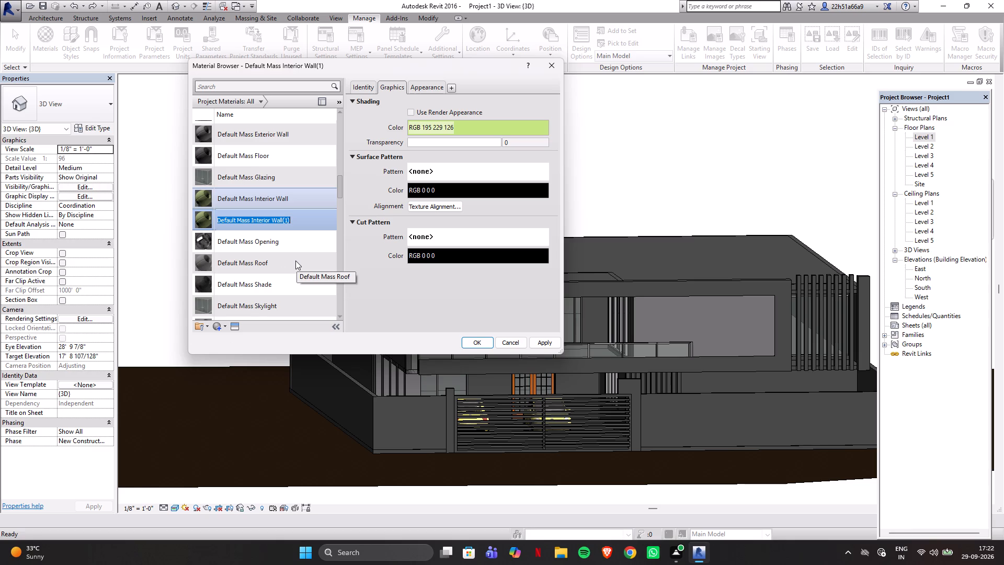
type("CREAM")
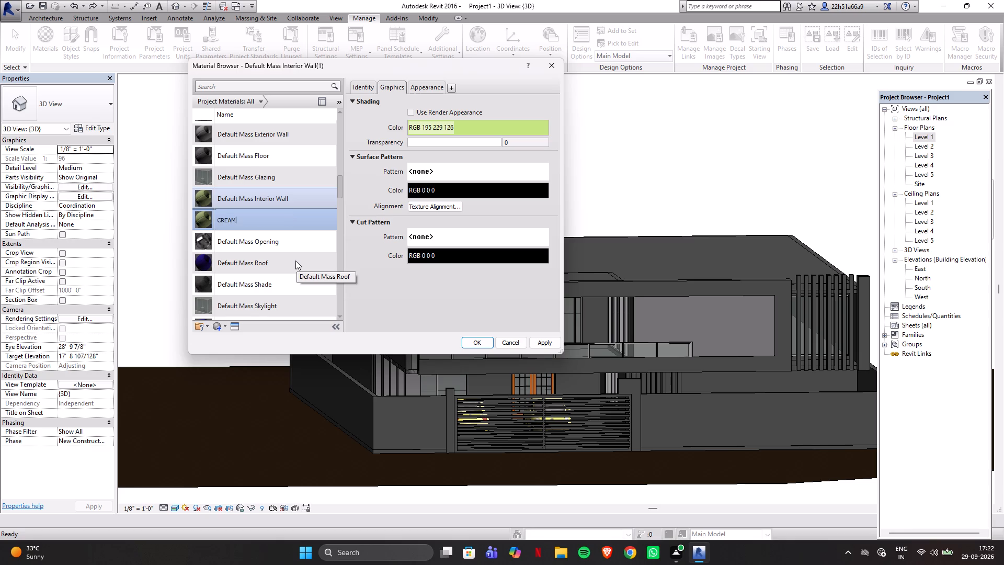
key("space")
type("WALL")
key("Return")
Set the CREAM WALL material's shading colour to a pale cream, RGB 255-255-187.
left_click(453, 125)
left_click(276, 131)
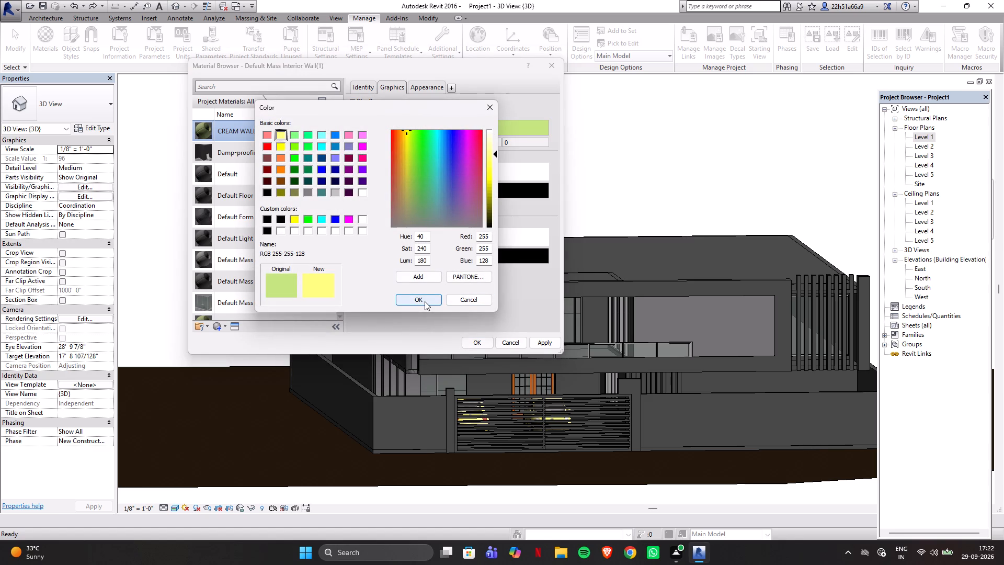
left_click_drag(495, 154, 495, 151)
left_click_drag(495, 151, 496, 143)
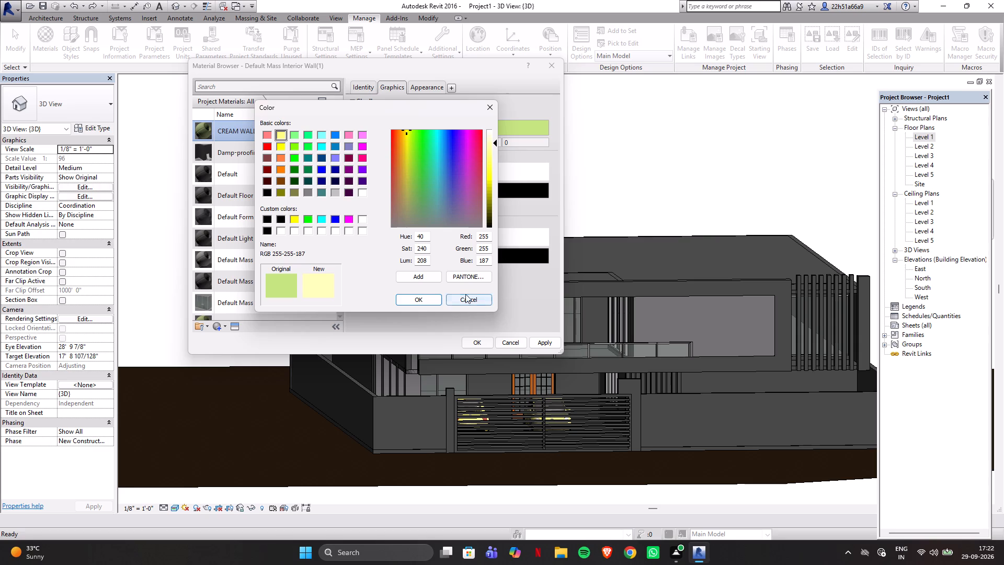
left_click(413, 298)
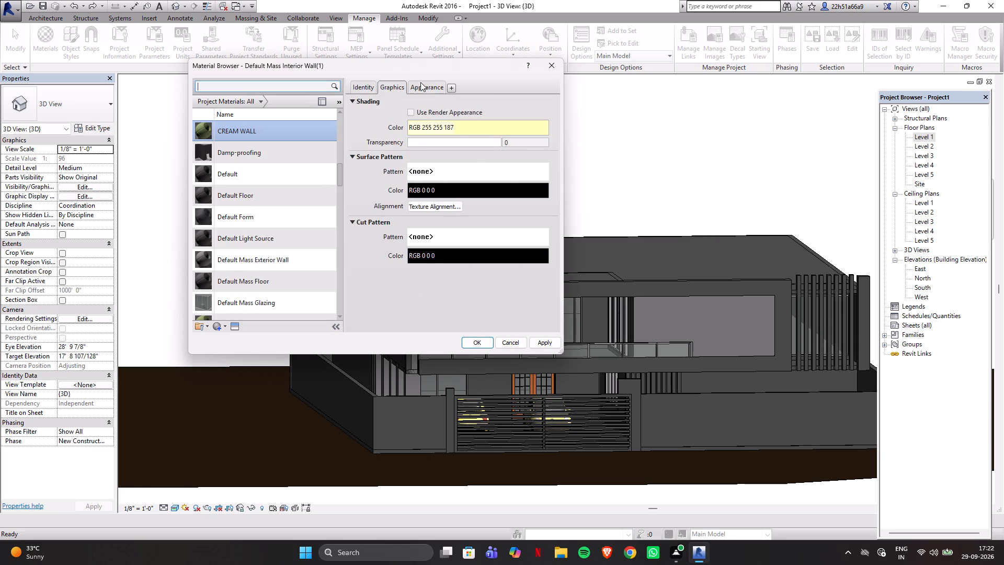
Set the CREAM WALL material's generic appearance colour to pale cream, RGB 255-255-193.
left_click(420, 82)
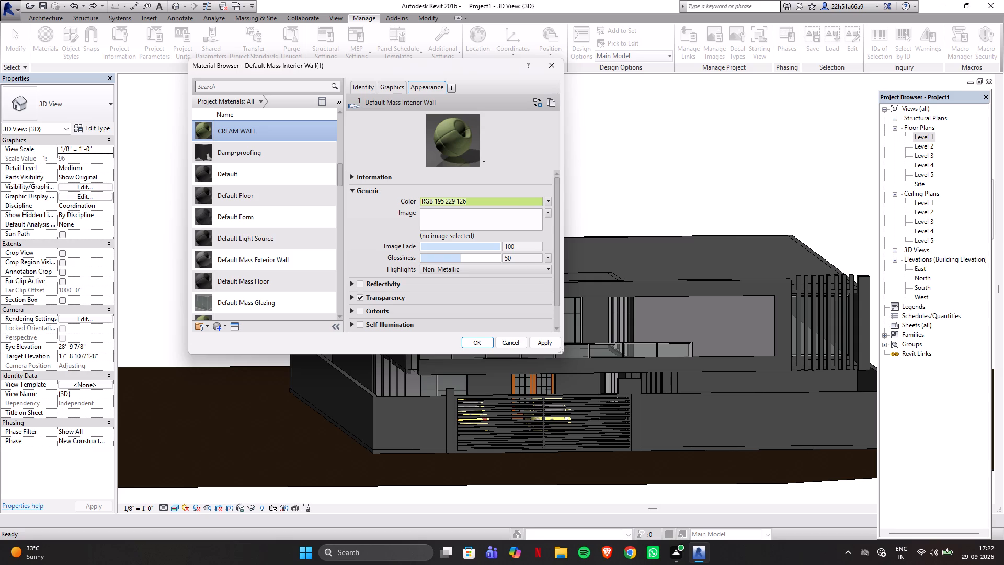
left_click(459, 146)
left_click(481, 202)
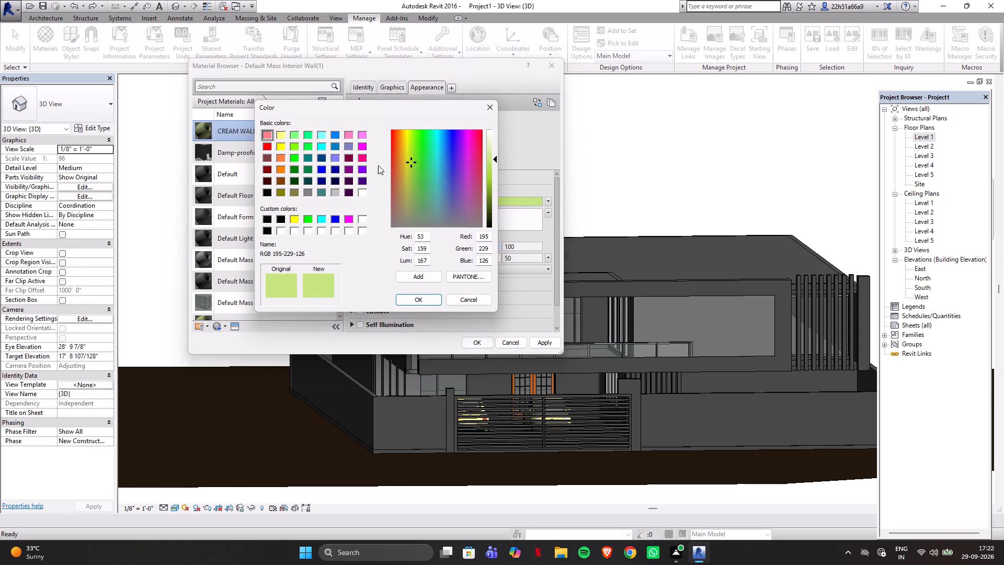
left_click(279, 131)
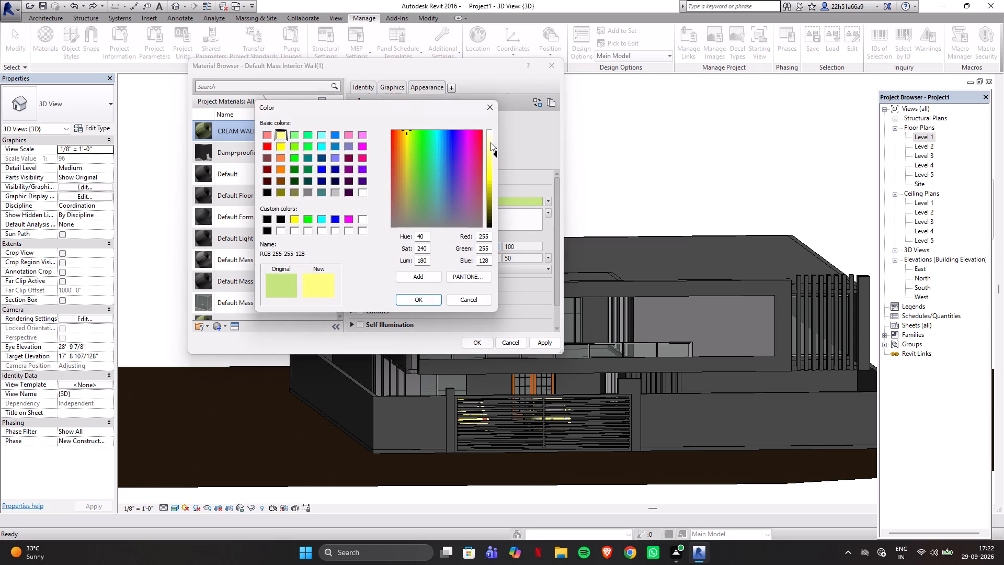
left_click(489, 142)
left_click(422, 298)
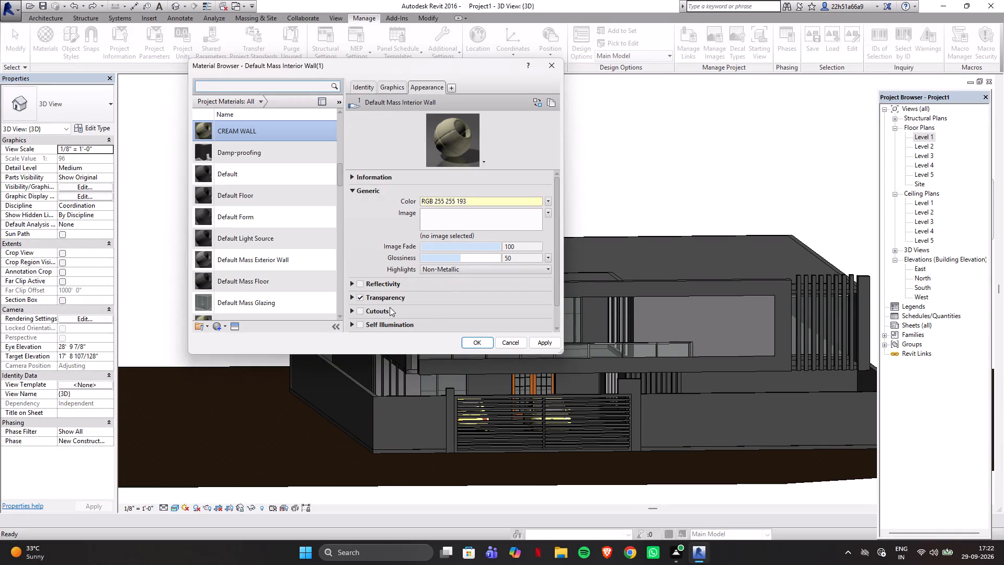
Turn off transparency in the CREAM WALL appearance, check its identity and graphics settings, and accept the material changes.
left_click(359, 297)
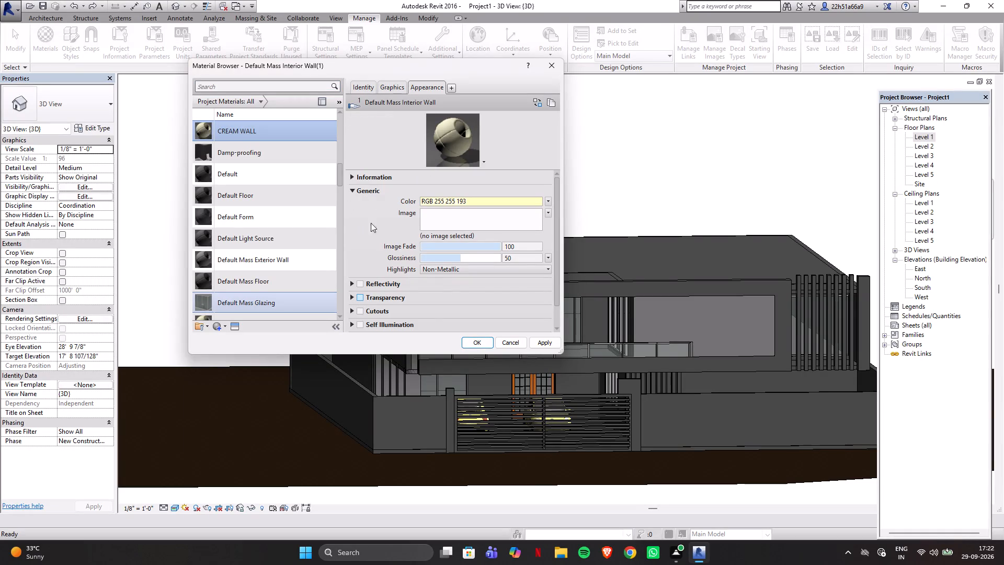
left_click(394, 136)
left_click(357, 84)
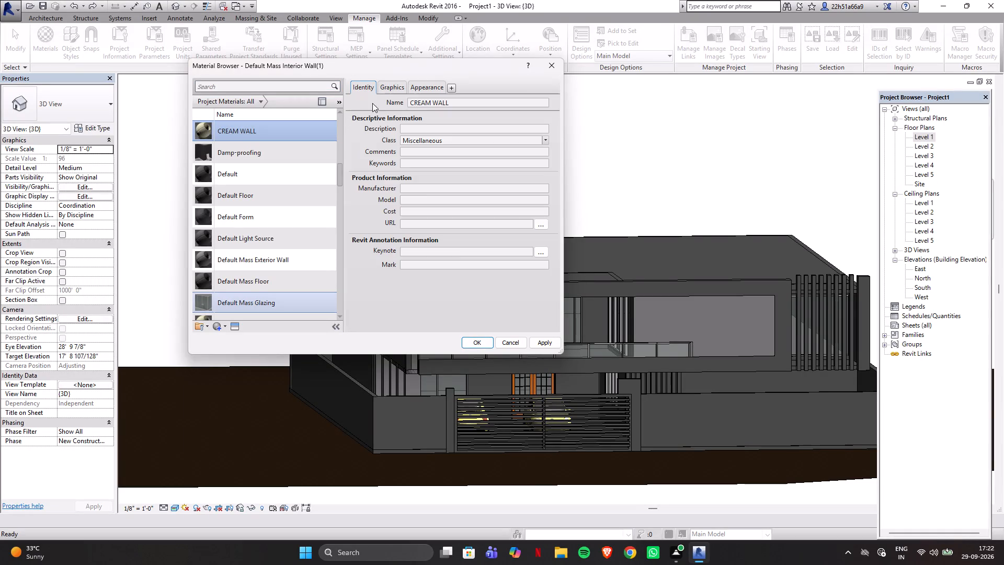
left_click(396, 89)
left_click(422, 84)
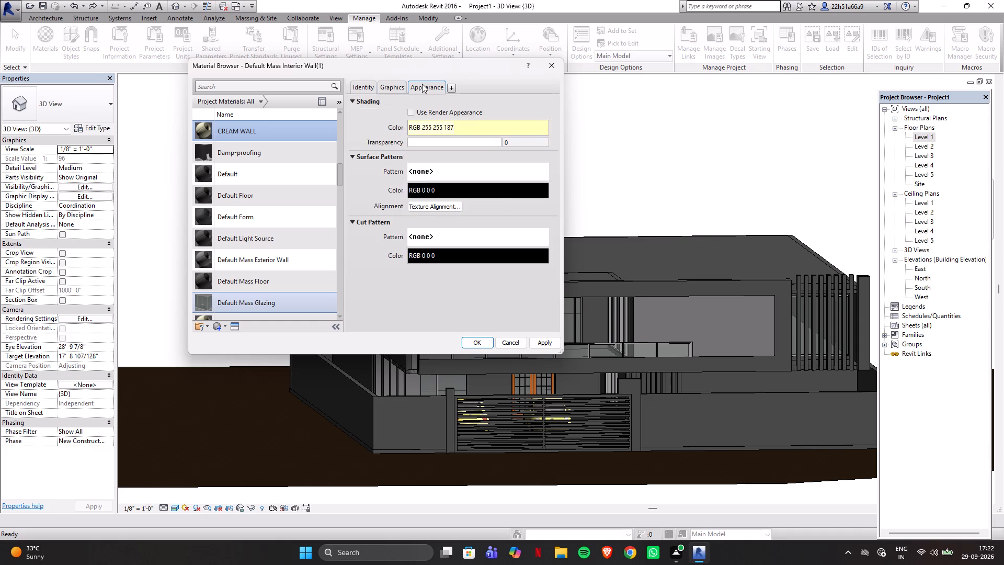
left_click(484, 337)
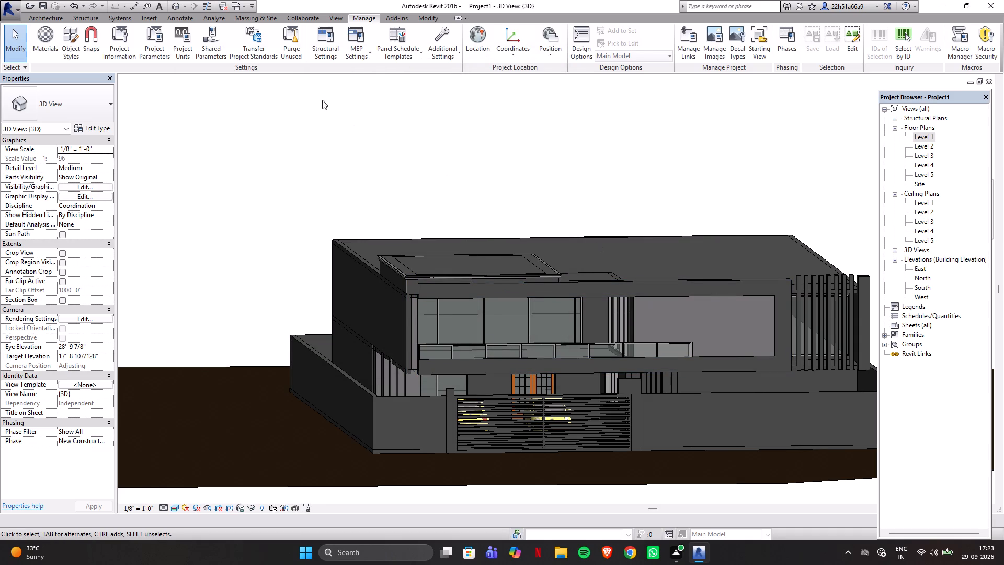
Edit the upper-floor front frame wall in place and paint its extrusion's front face with the CREAM WALL material.
left_click(520, 296)
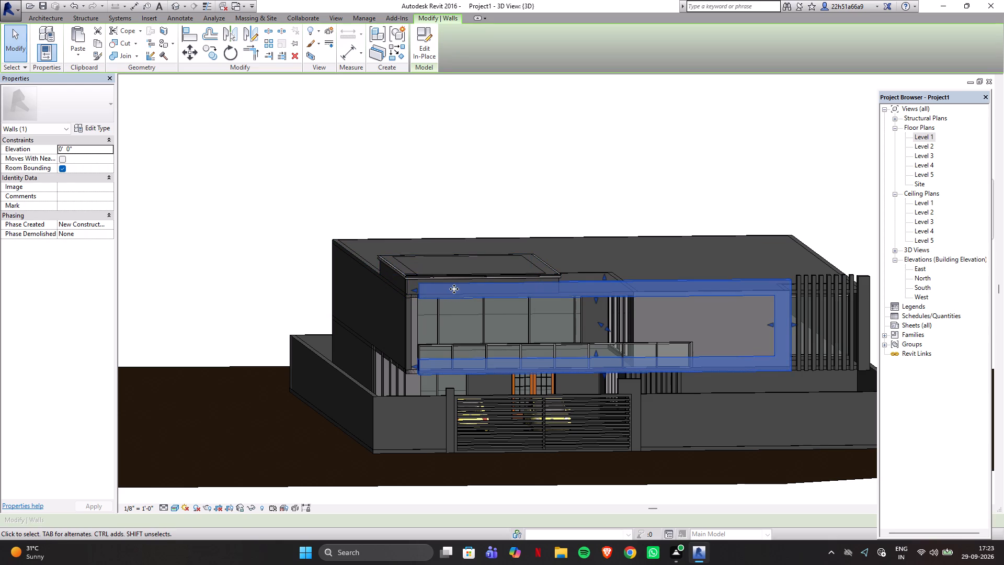
left_click(430, 35)
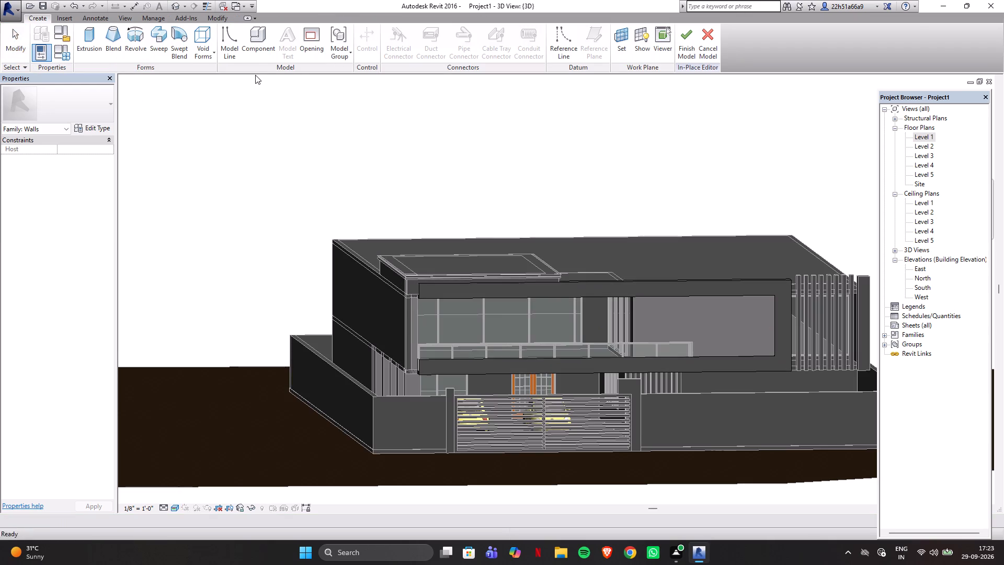
left_click(725, 288)
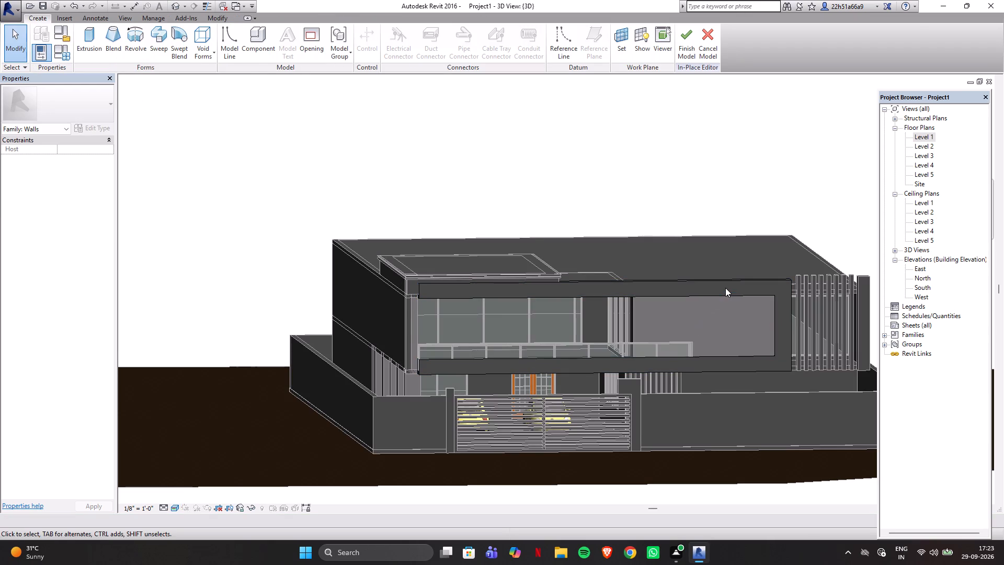
left_click(723, 281)
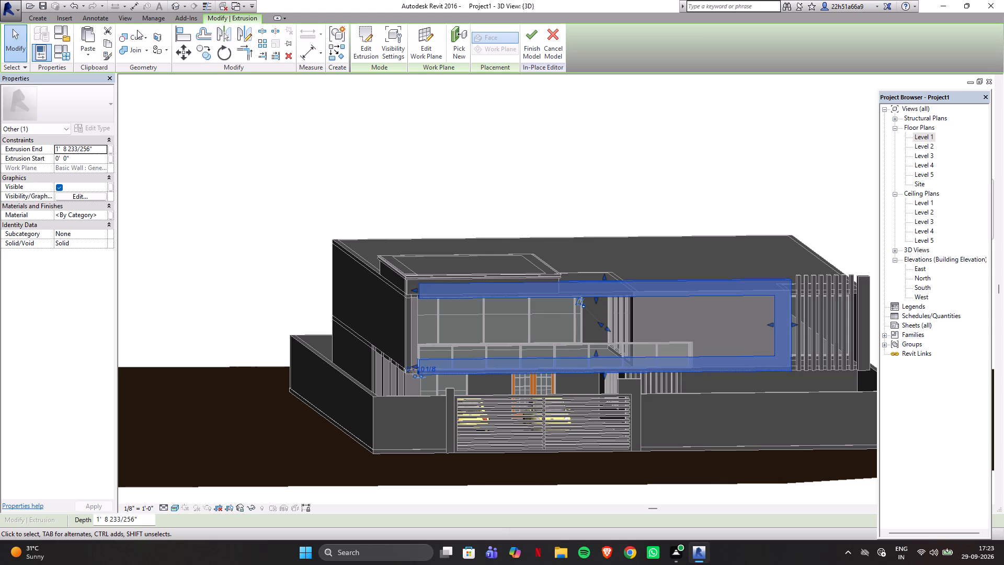
left_click(154, 53)
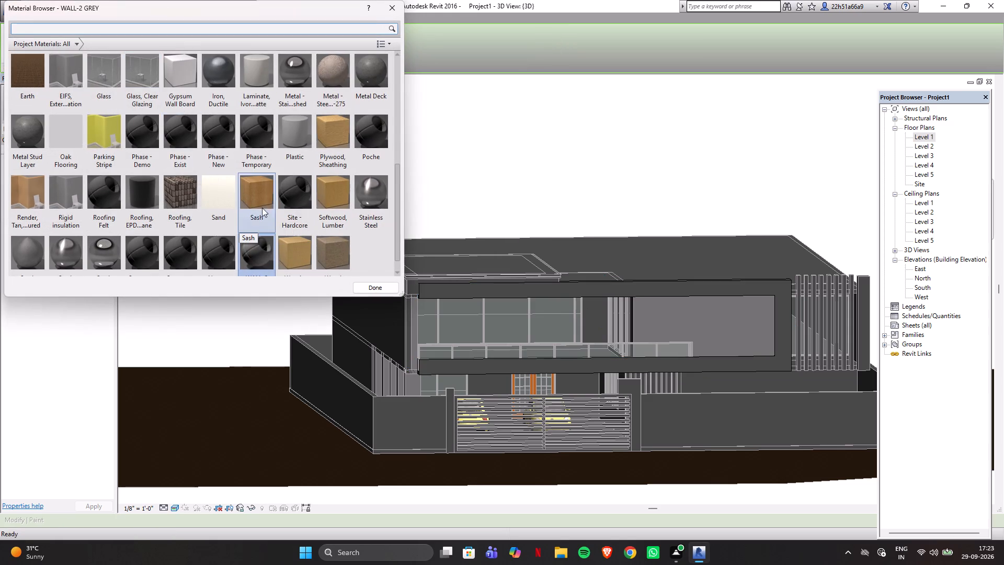
scroll(237, 213, "up", 5)
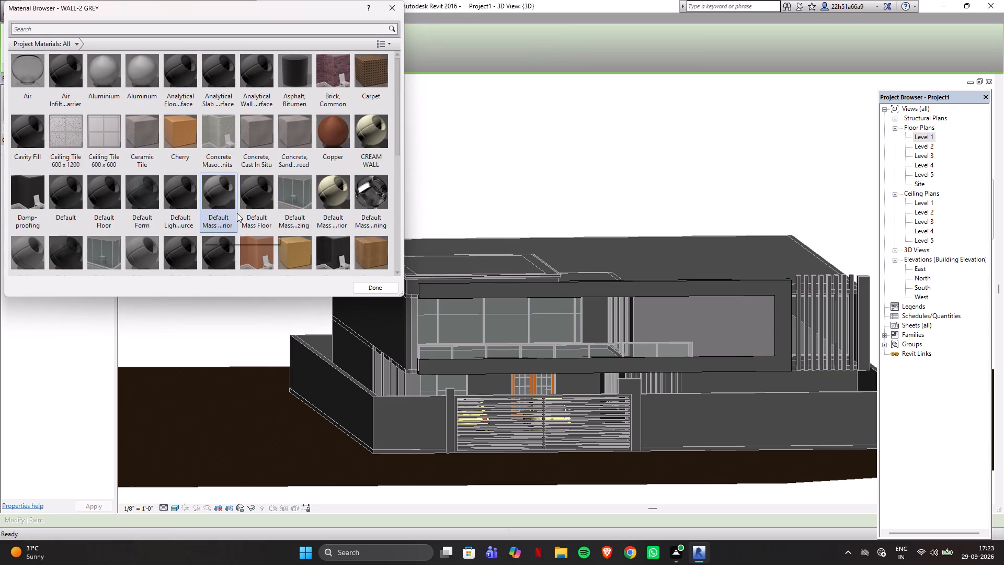
left_click(374, 136)
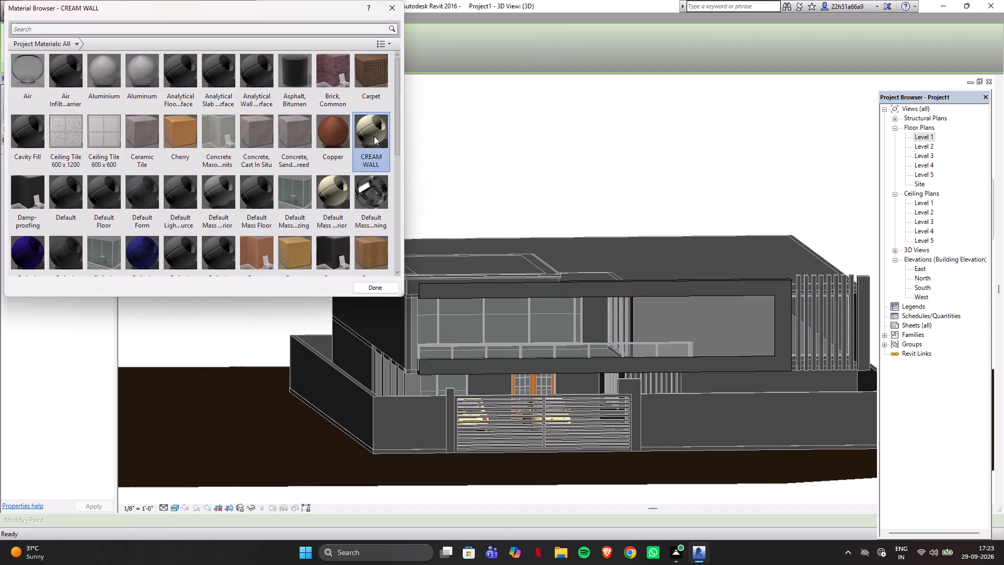
left_click(708, 286)
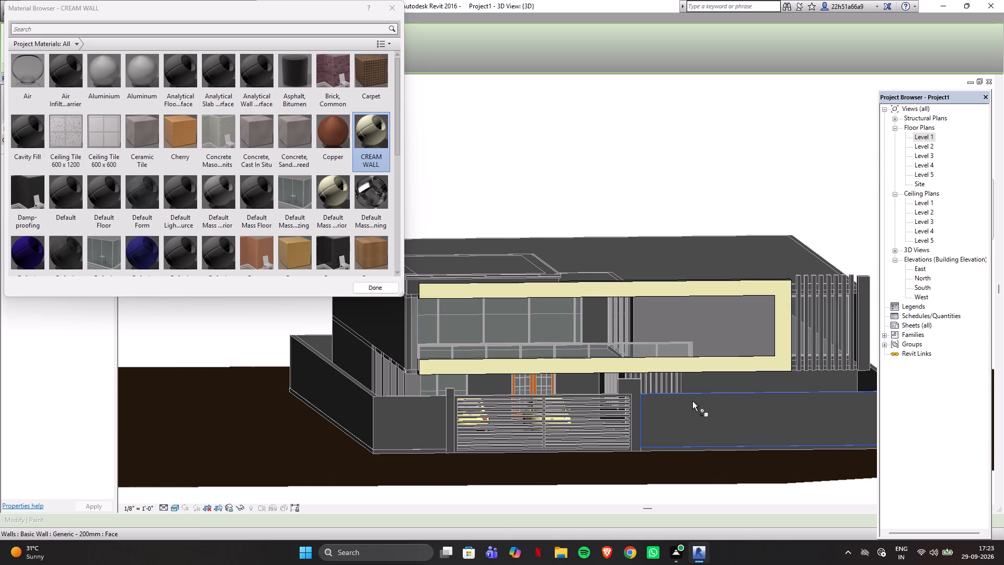
Paint the free end face and top face of the front frame's lower beam with the CREAM WALL material.
middle_click_drag(699, 374, 786, 494, "shift")
middle_click_drag(651, 236, 653, 243, "shift")
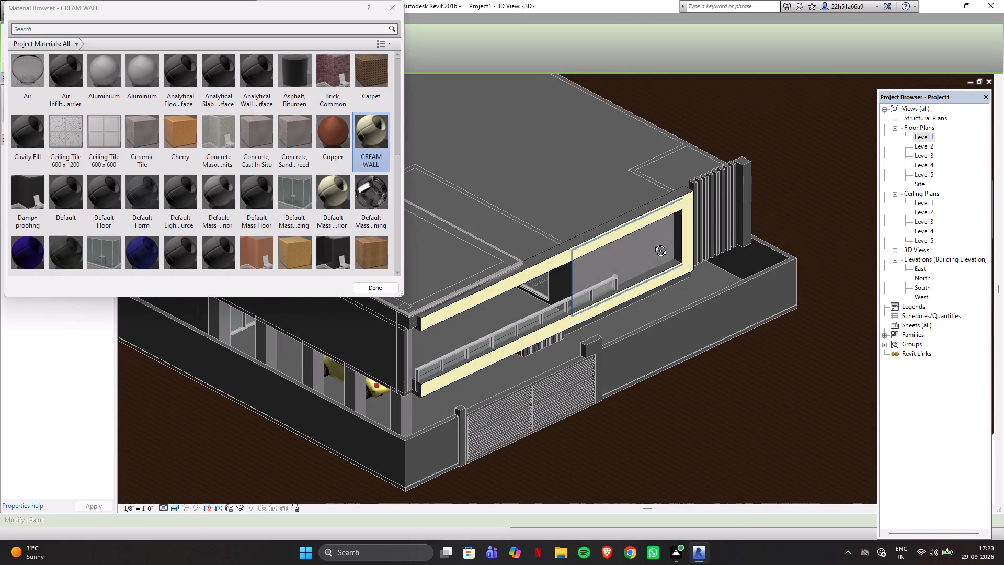
middle_click_drag(653, 243, 688, 322, "shift")
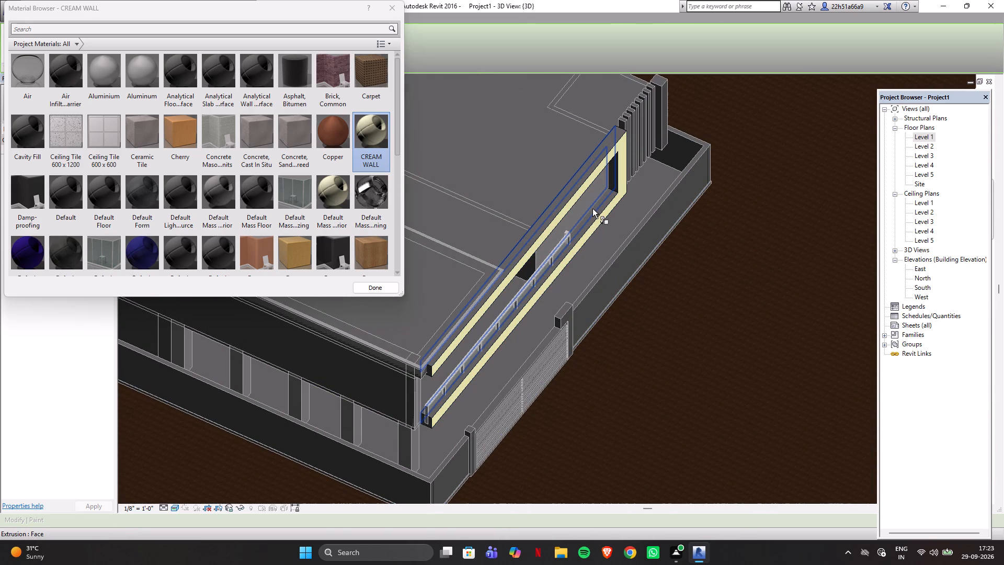
left_click(592, 209)
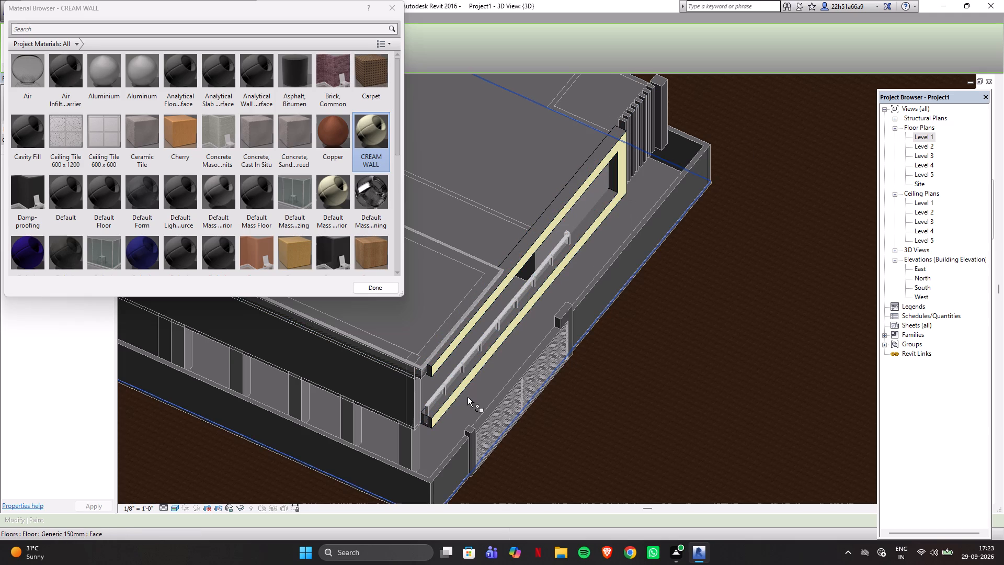
middle_click_drag(460, 413, 493, 327, "shift")
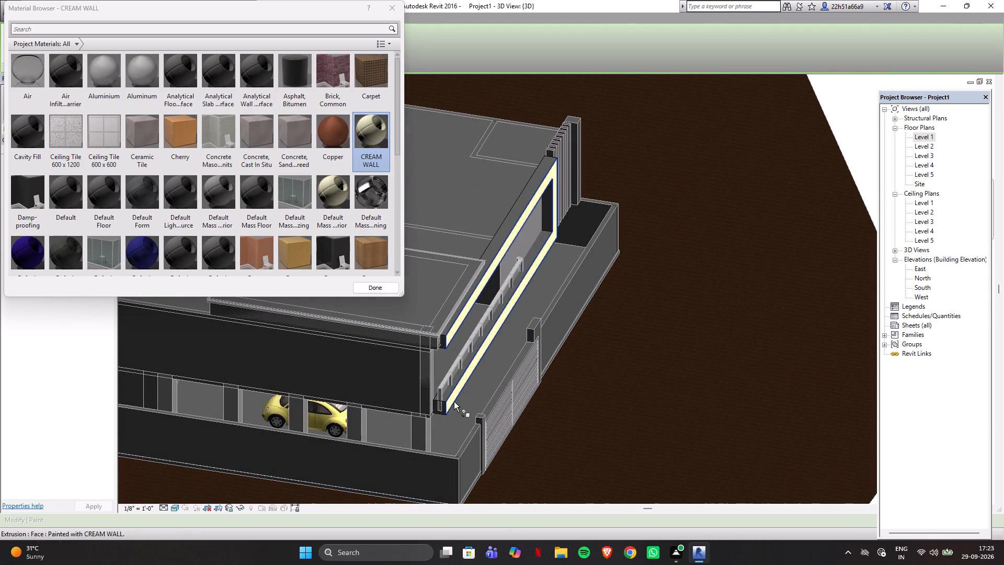
scroll(448, 403, "up", 8)
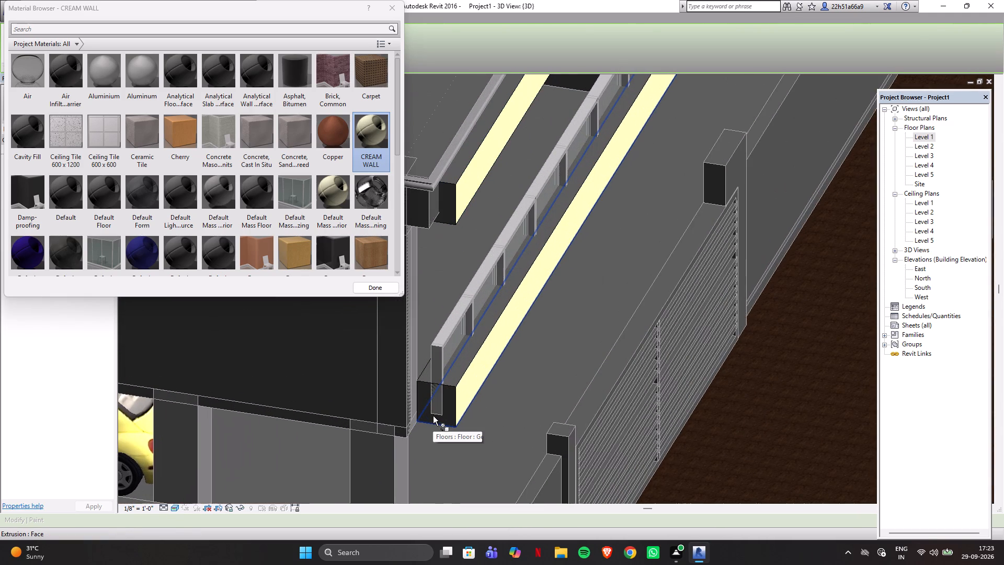
left_click(446, 419)
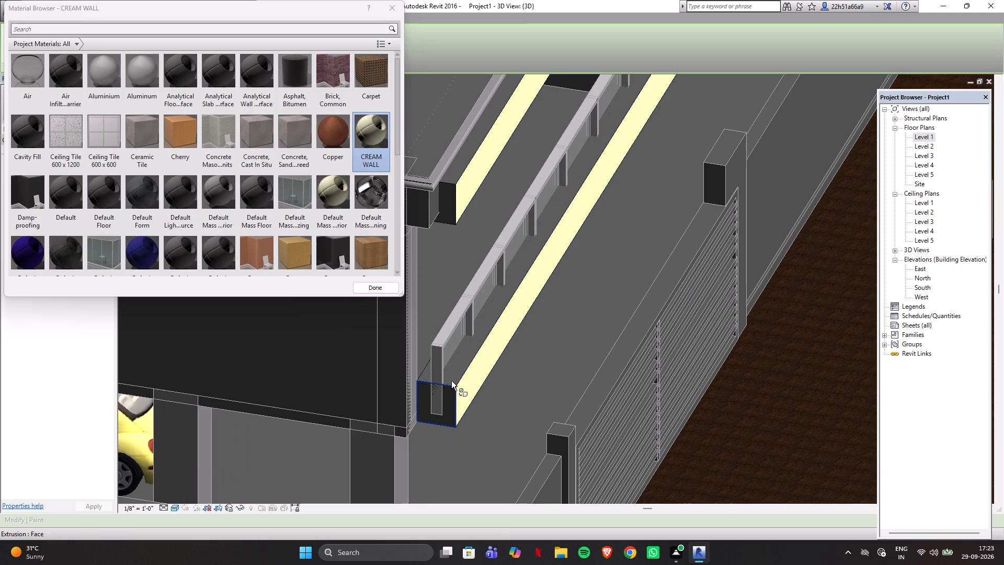
left_click(421, 374)
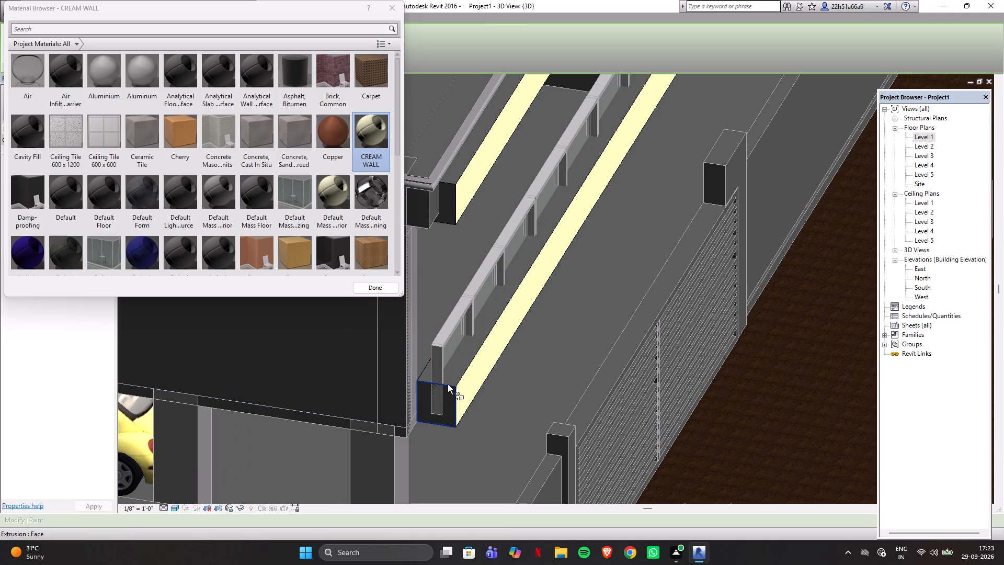
left_click(449, 390)
left_click(458, 369)
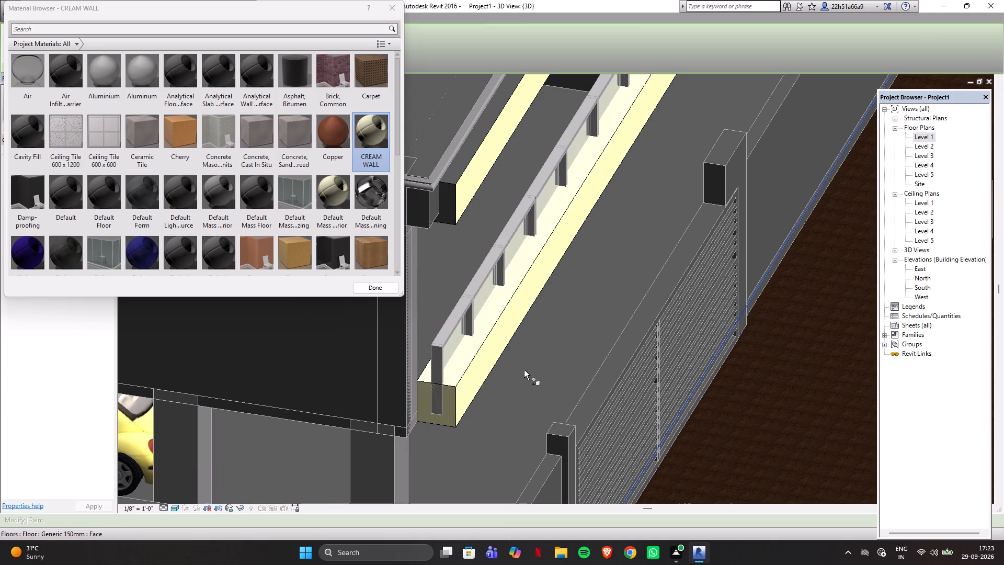
scroll(524, 370, "down", 1)
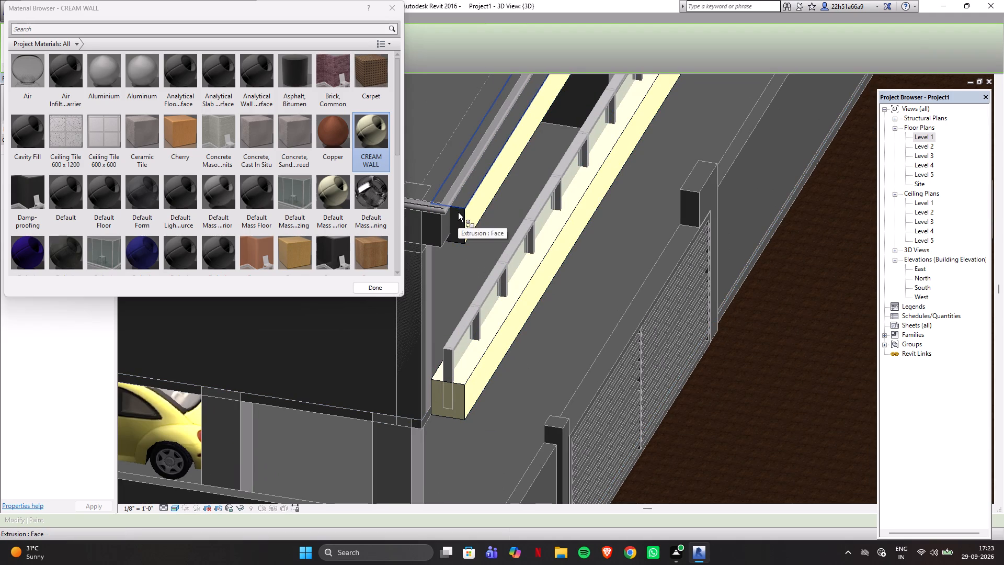
Paint the upper beam's top and free end faces and the inner side face of the frame opening with CREAM WALL.
left_click(458, 212)
left_click(457, 227)
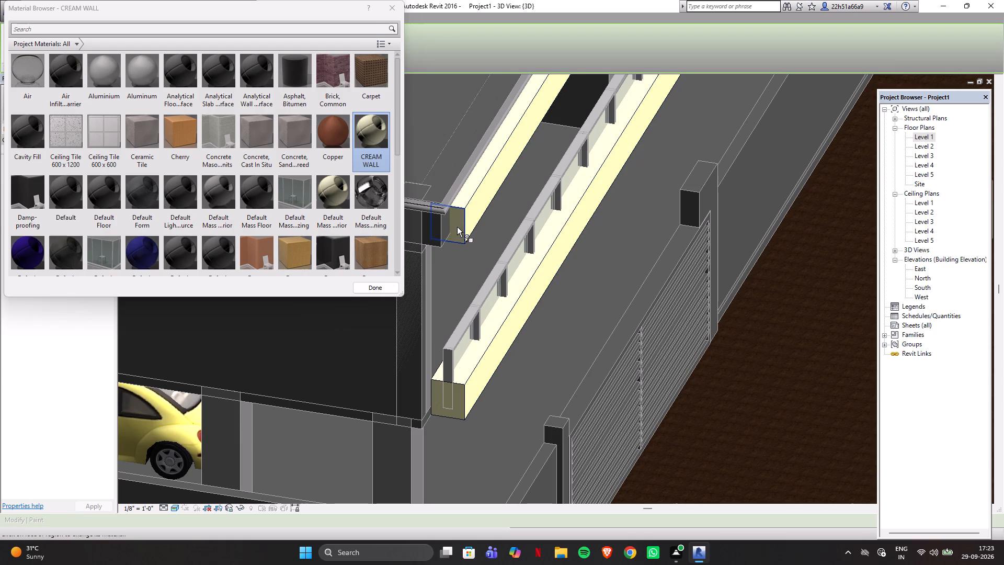
scroll(544, 310, "down", 7)
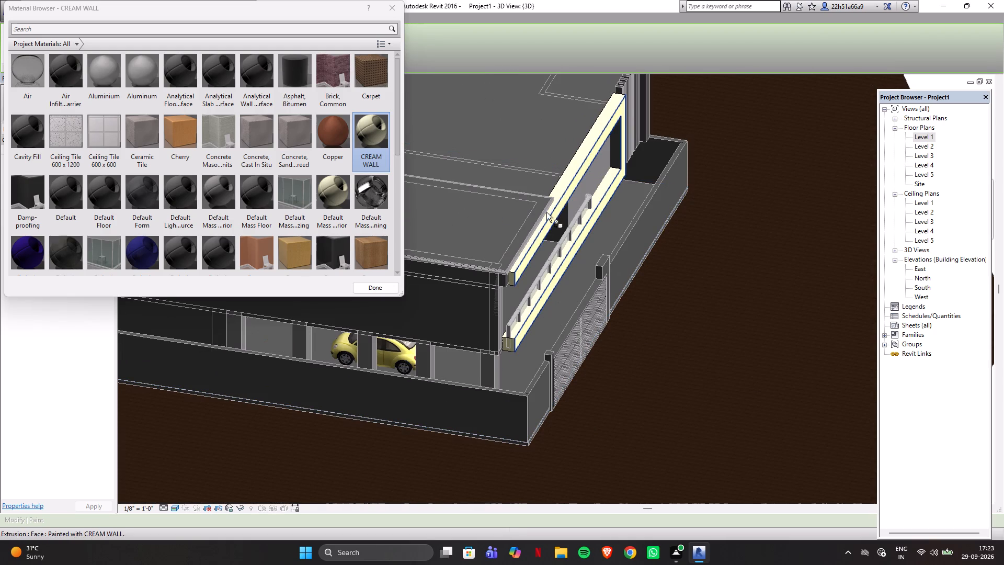
left_click(604, 112)
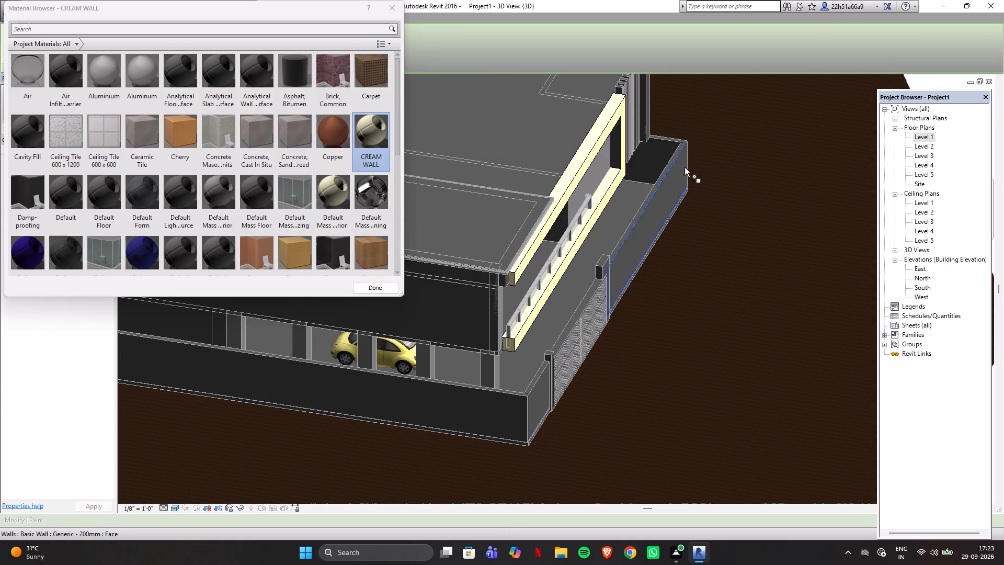
scroll(618, 154, "up", 4)
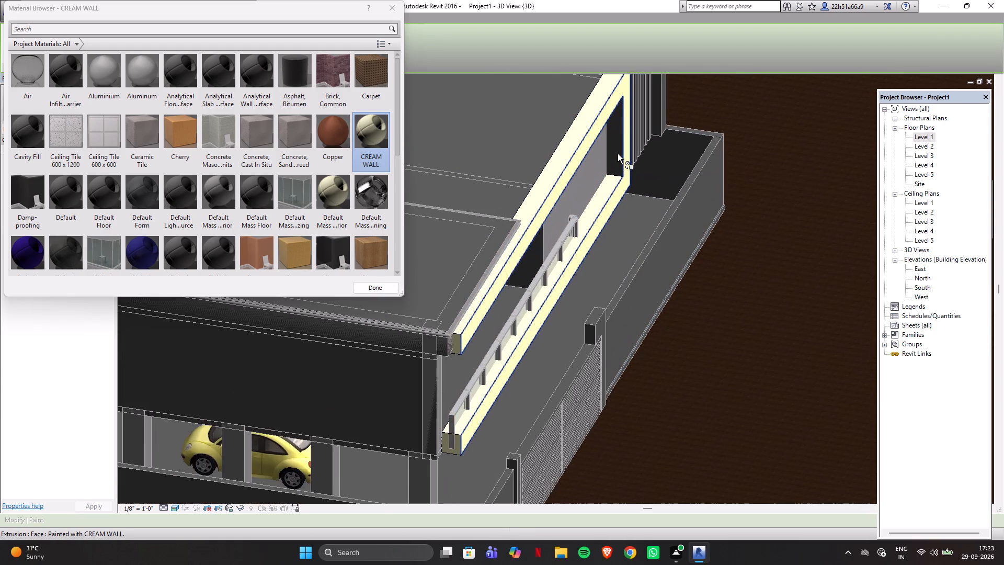
scroll(618, 154, "up", 4)
left_click(620, 154)
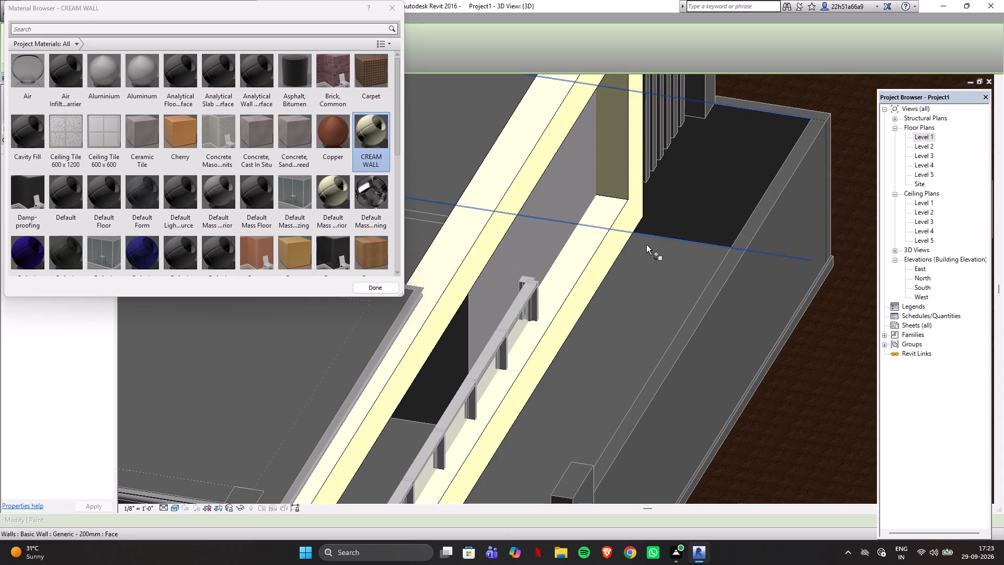
Paint the frame's outer side face and the upper beam's underside with CREAM WALL, and finish the in-place wall model.
middle_click_drag(646, 245, 561, 175, "shift")
middle_click_drag(584, 411, 584, 405, "shift")
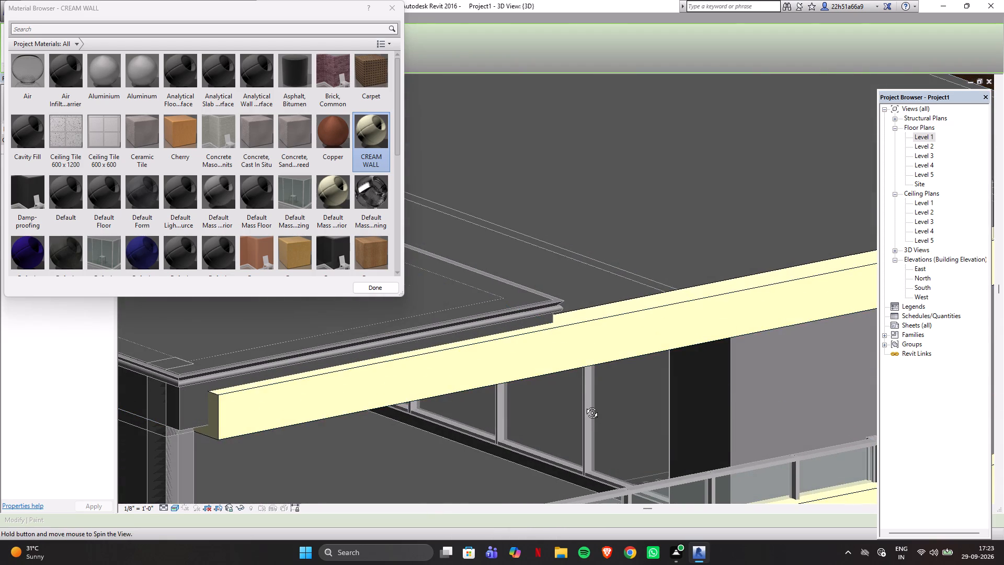
middle_click_drag(584, 405, 611, 220, "shift")
scroll(691, 232, "down", 3)
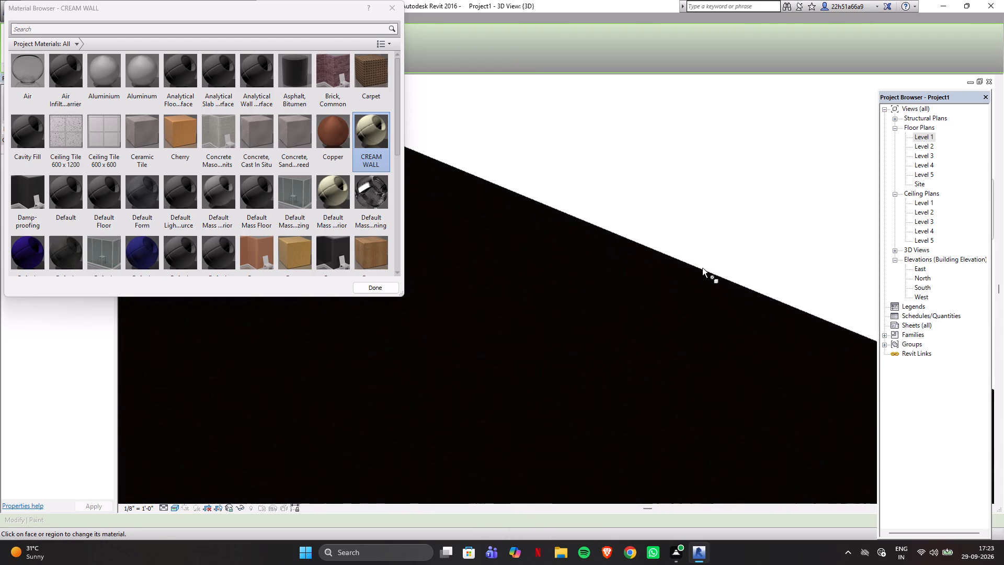
scroll(703, 270, "down", 17)
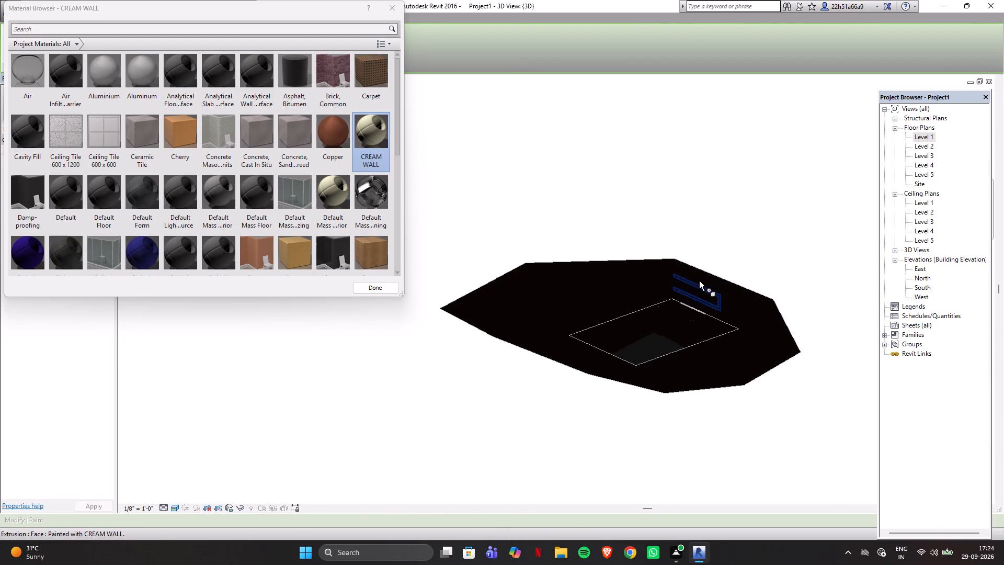
middle_click_drag(699, 289, 692, 383, "shift")
scroll(705, 270, "up", 5)
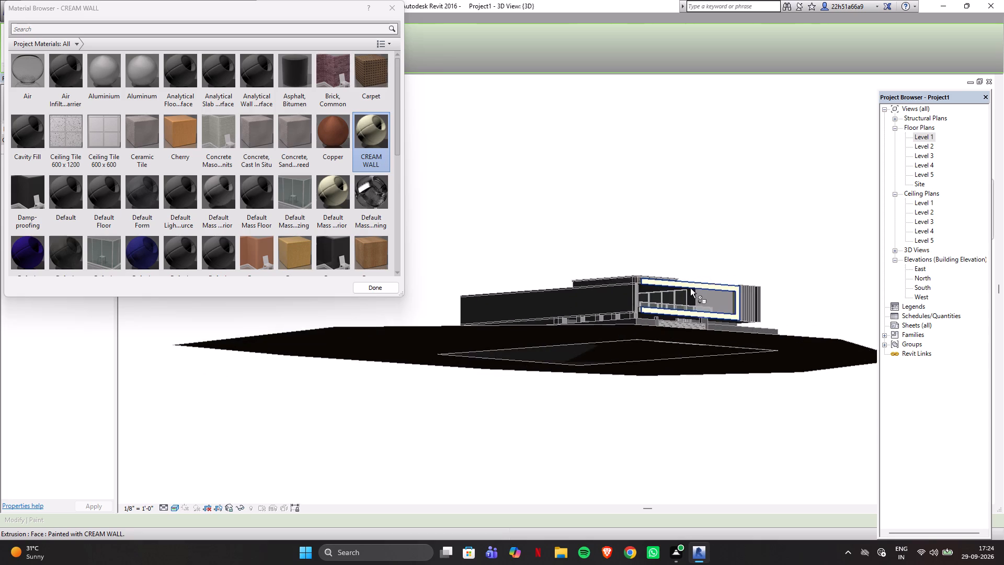
scroll(690, 289, "up", 6)
middle_click_drag(668, 318, 666, 284, "shift")
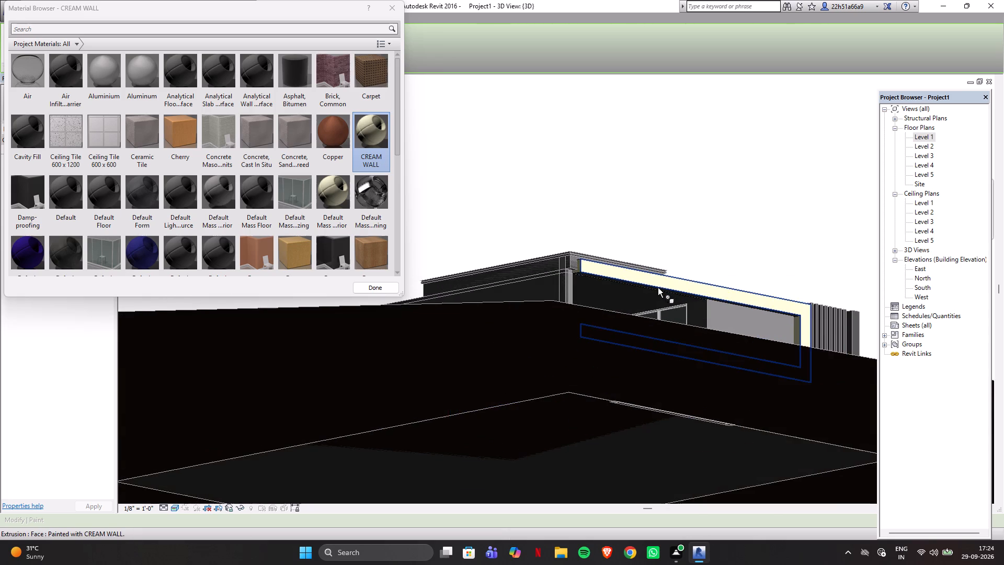
scroll(656, 288, "up", 12)
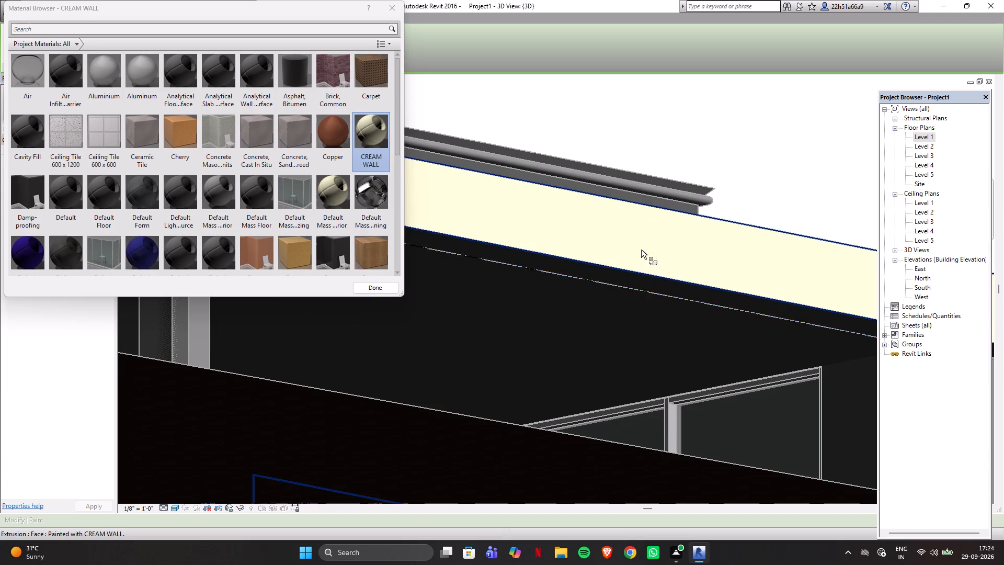
scroll(691, 248, "down", 4)
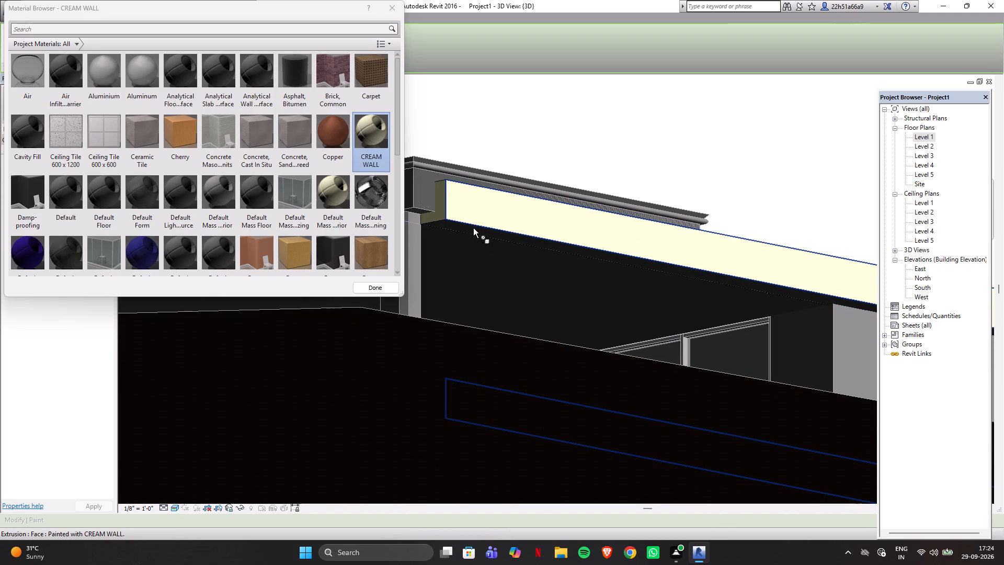
scroll(642, 255, "down", 4)
scroll(618, 311, "down", 4)
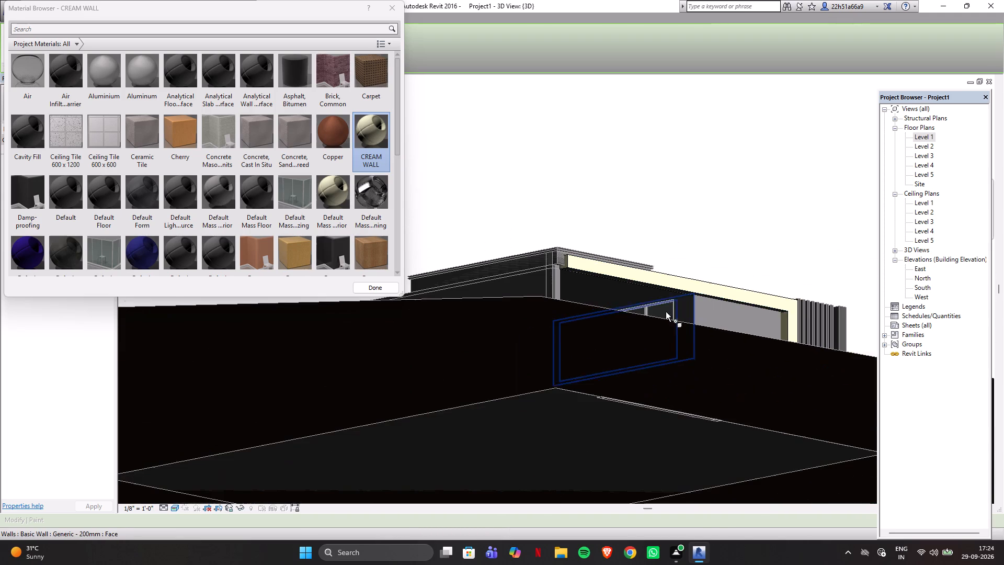
middle_click_drag(837, 287, 644, 320, "shift")
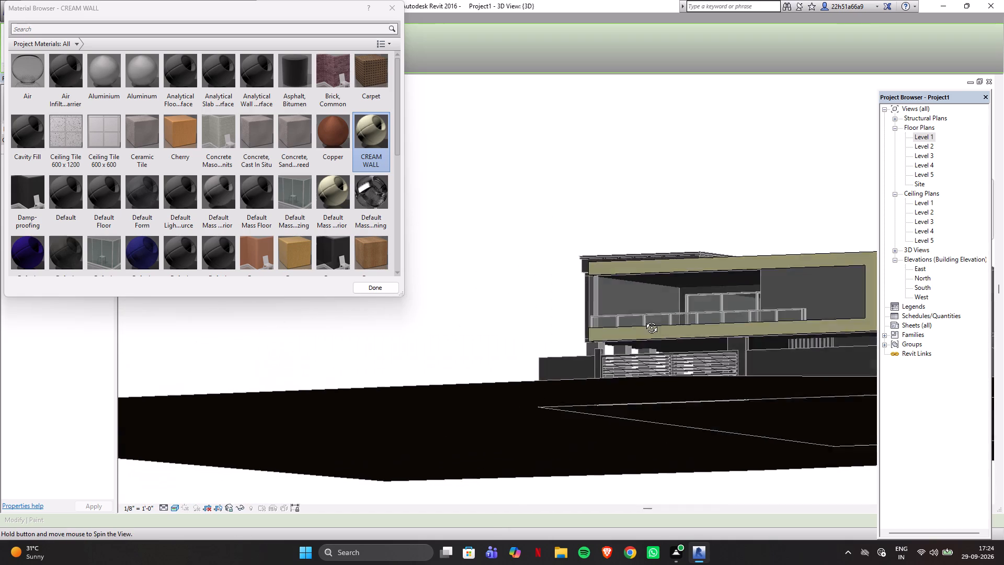
middle_click_drag(644, 320, 547, 311, "shift")
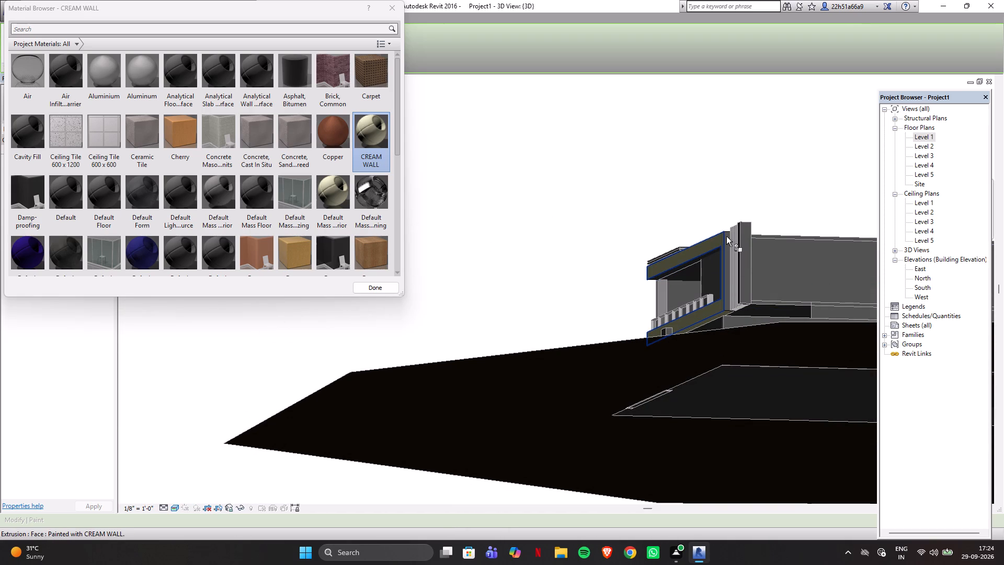
scroll(726, 236, "up", 10)
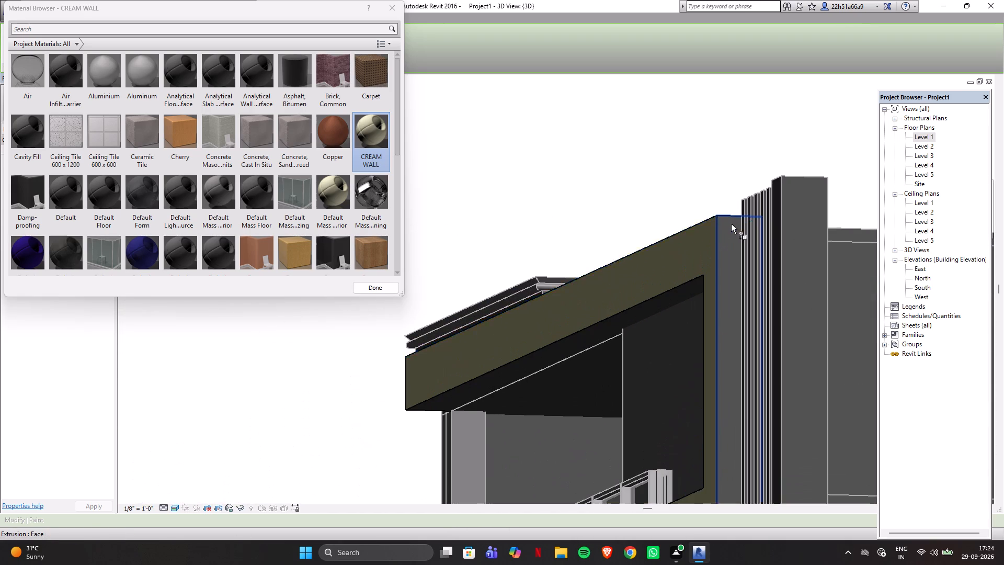
left_click(733, 230)
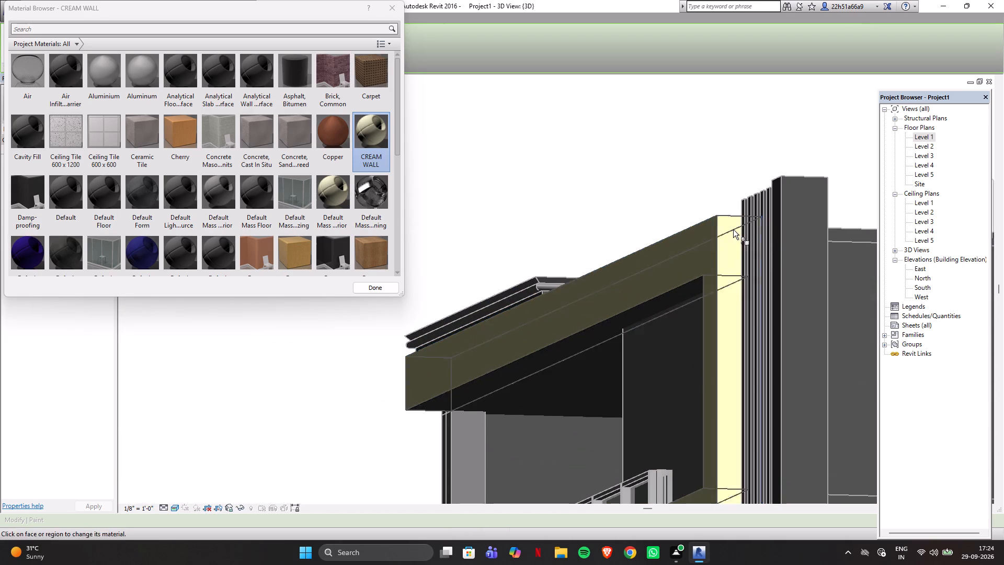
left_click(687, 291)
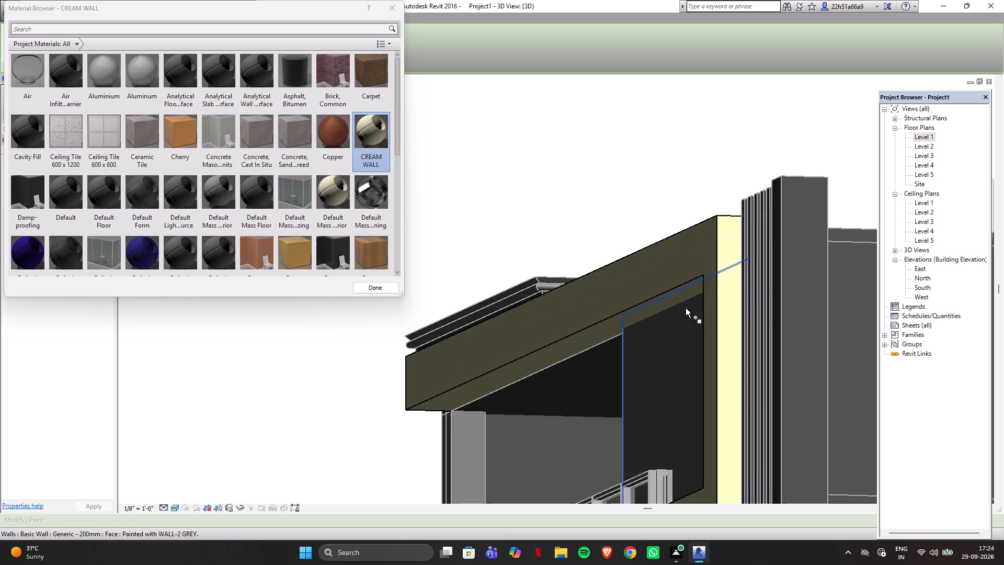
scroll(692, 312, "down", 4)
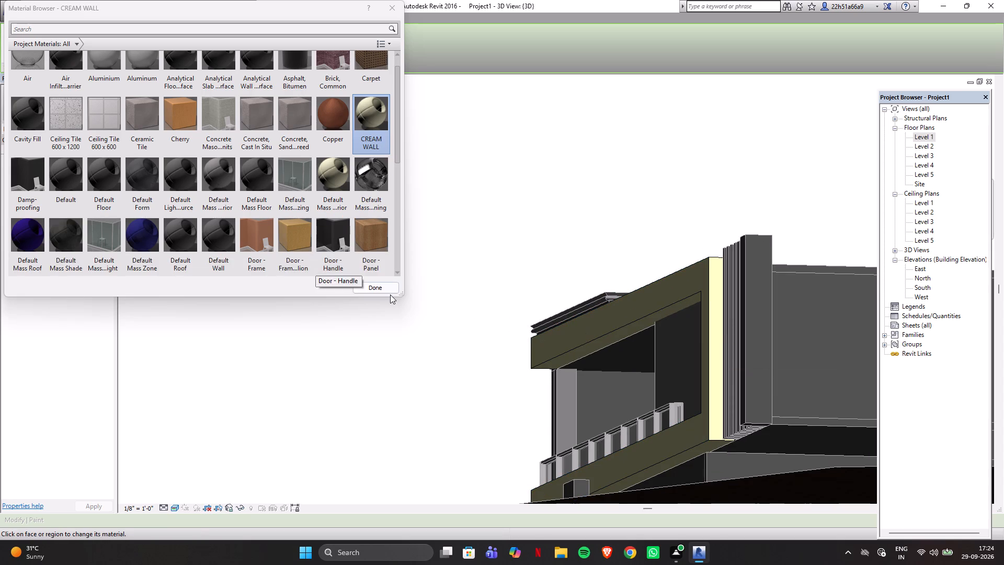
left_click(381, 290)
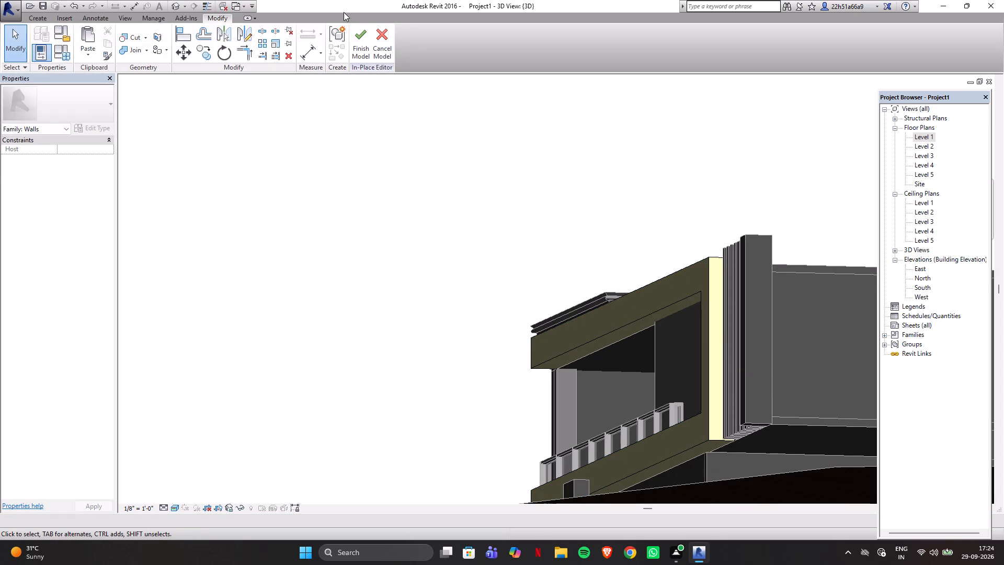
left_click(357, 31)
Examine the painted front frame from several sides, including the whole house front seen from above.
middle_click_drag(482, 288, 514, 303, "shift")
scroll(482, 288, "up", 1, "shift")
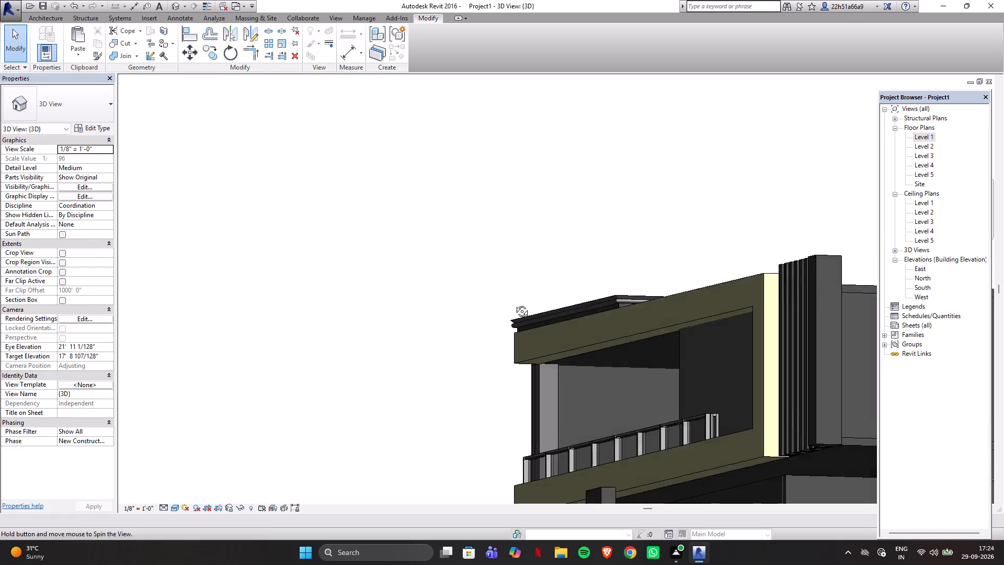
middle_click_drag(514, 303, 523, 307, "shift")
middle_click_drag(492, 210, 590, 249)
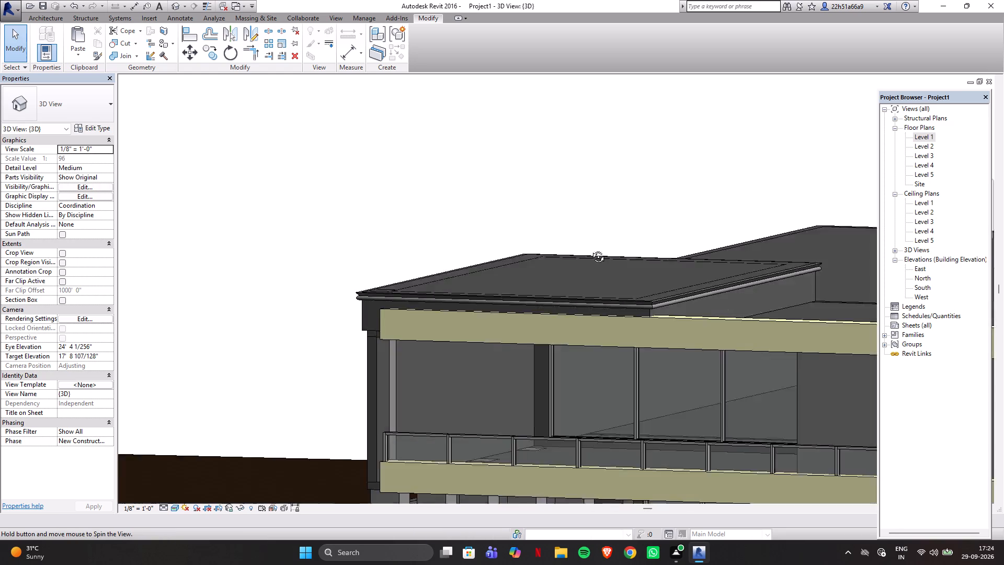
middle_click_drag(590, 249, 667, 191)
scroll(505, 225, "down", 7)
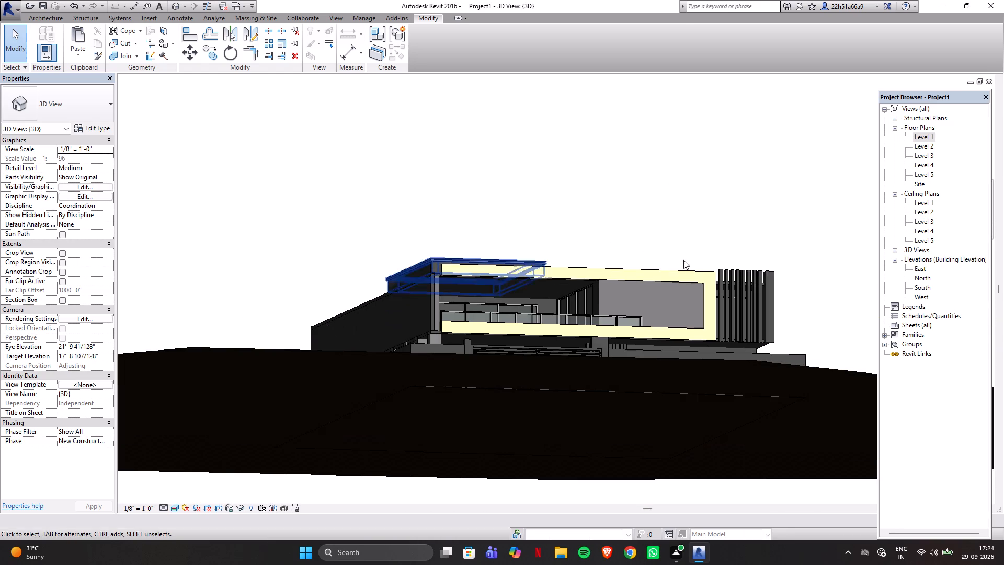
middle_click_drag(811, 248, 781, 350, "shift")
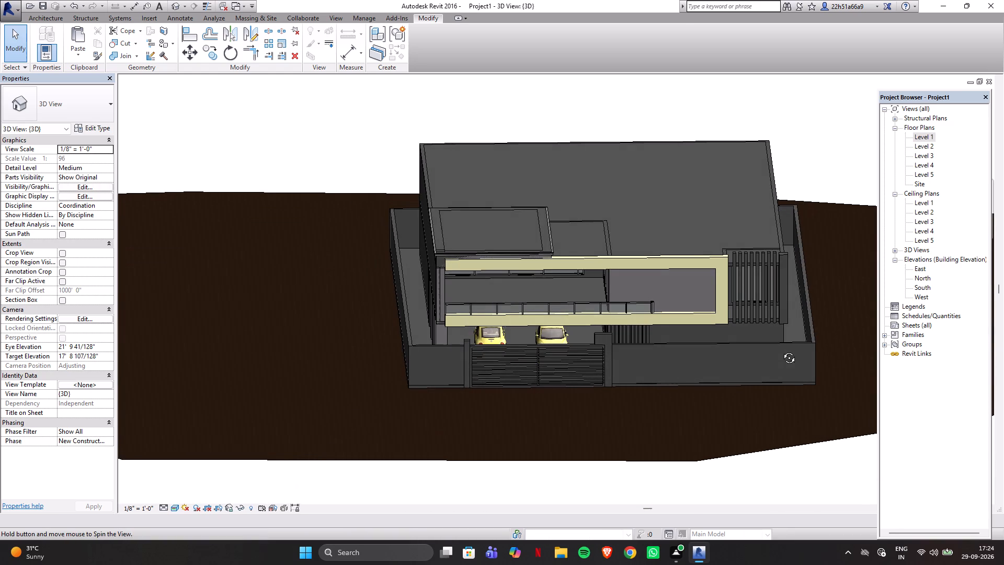
middle_click_drag(781, 350, 793, 349, "shift")
scroll(822, 257, "up", 3)
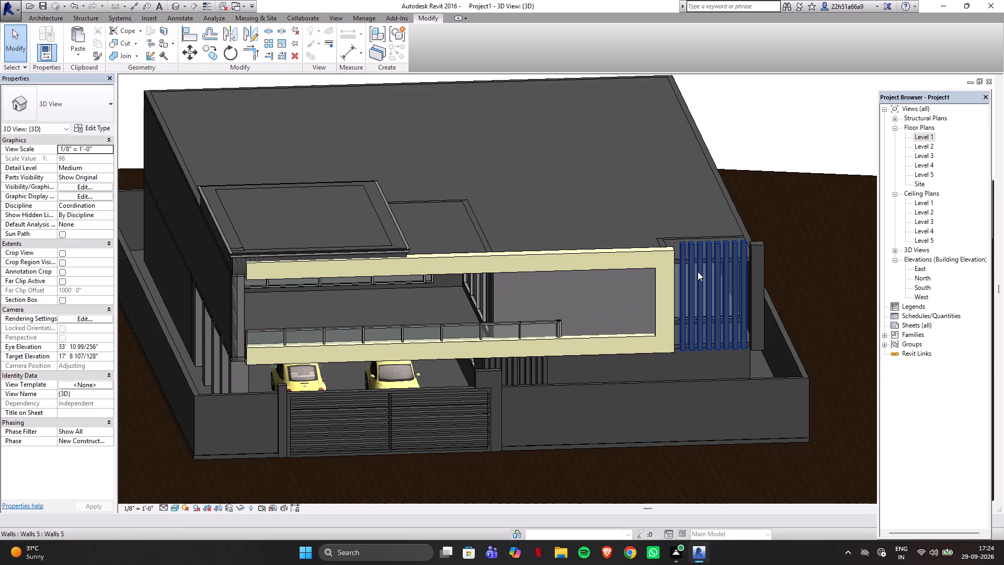
Edit the end pillar beside the upper-floor vertical slats in place and paint its front and outer side faces with WALL-2 GREY.
left_click(757, 262)
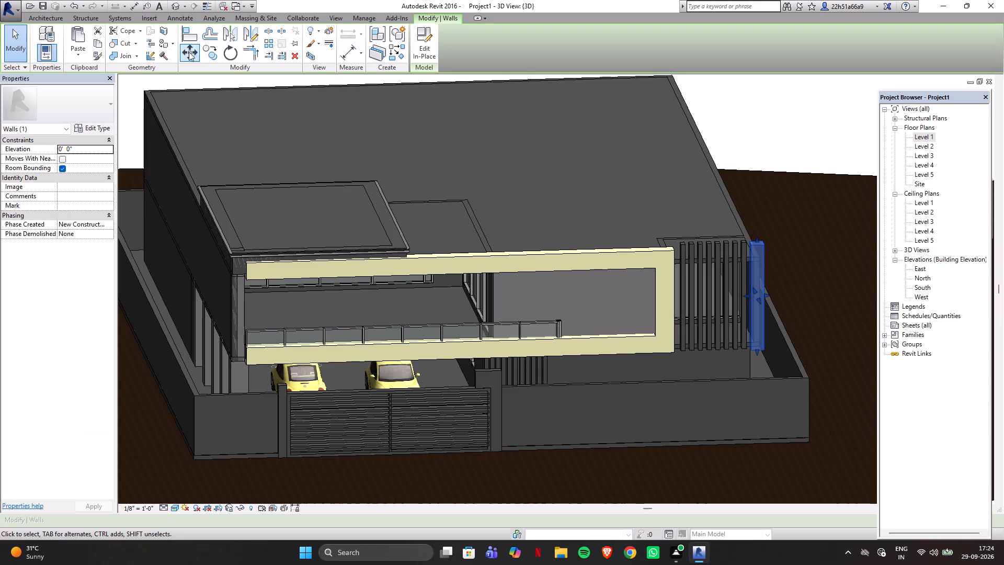
double_click(758, 257)
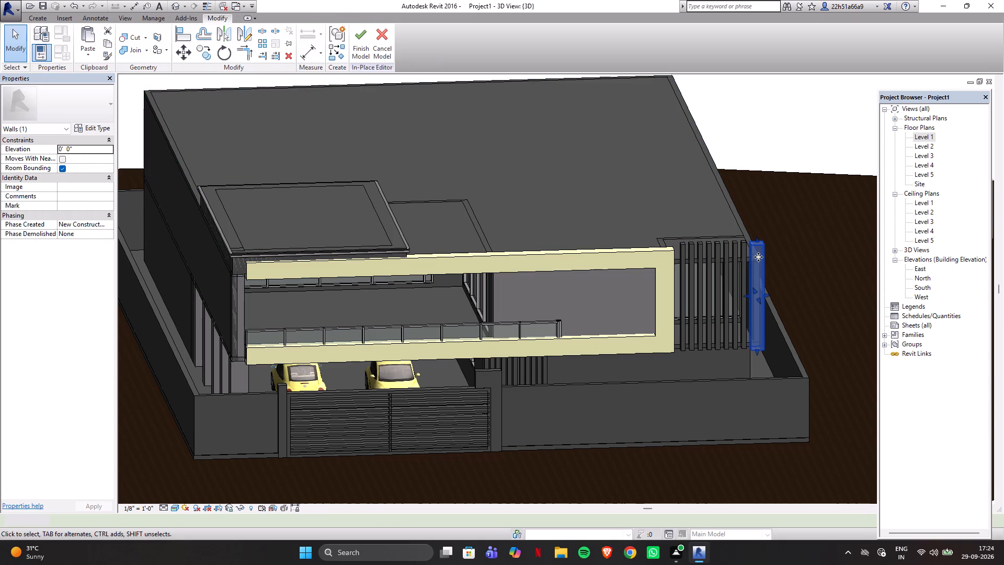
left_click(159, 47)
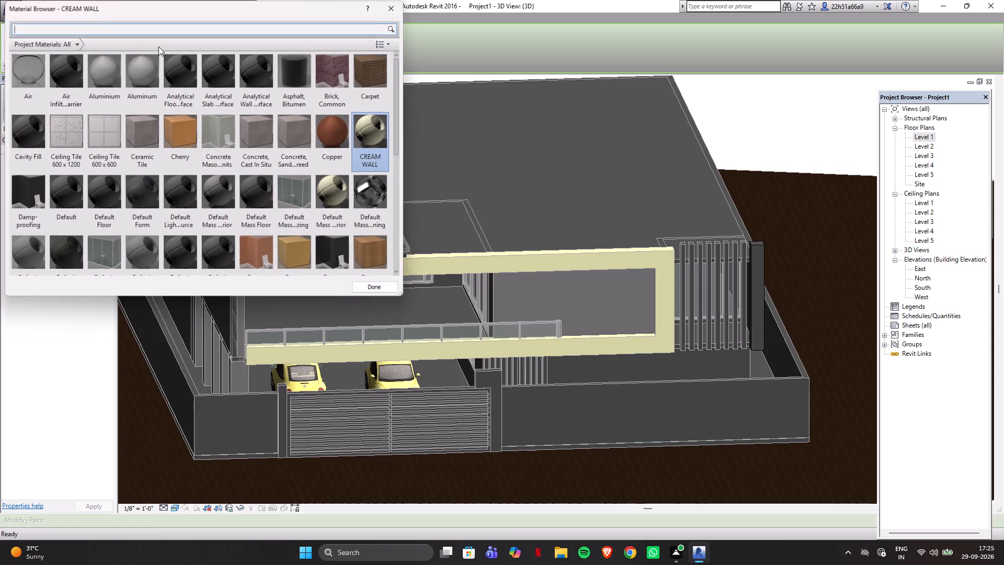
left_click_drag(397, 133, 409, 267)
left_click(252, 235)
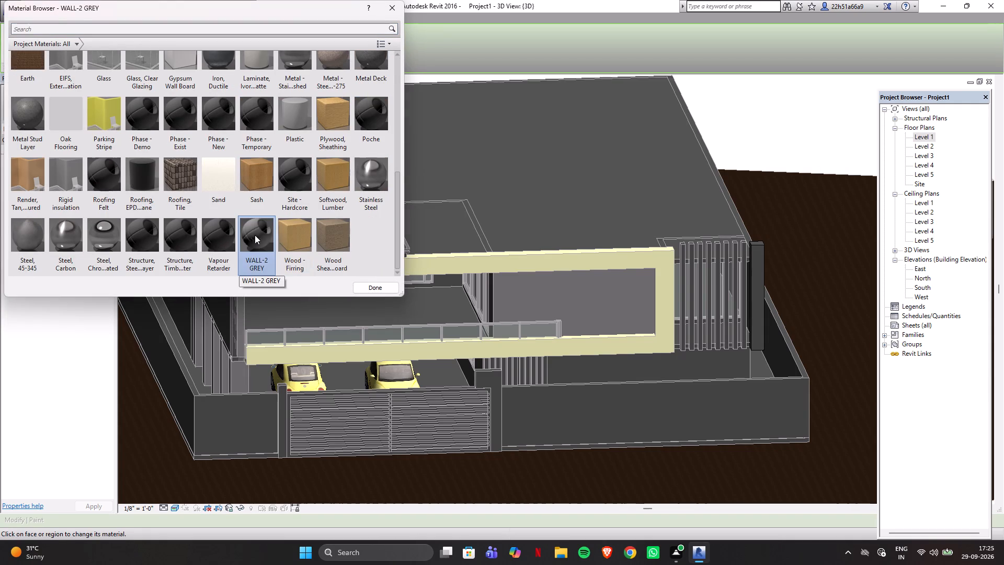
left_click(755, 293)
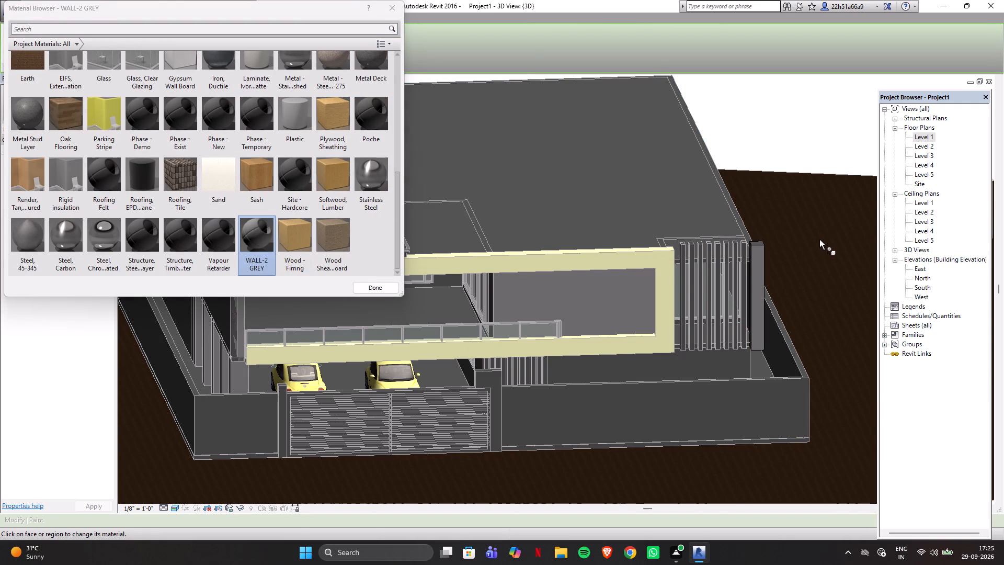
middle_click_drag(815, 234, 710, 275, "shift")
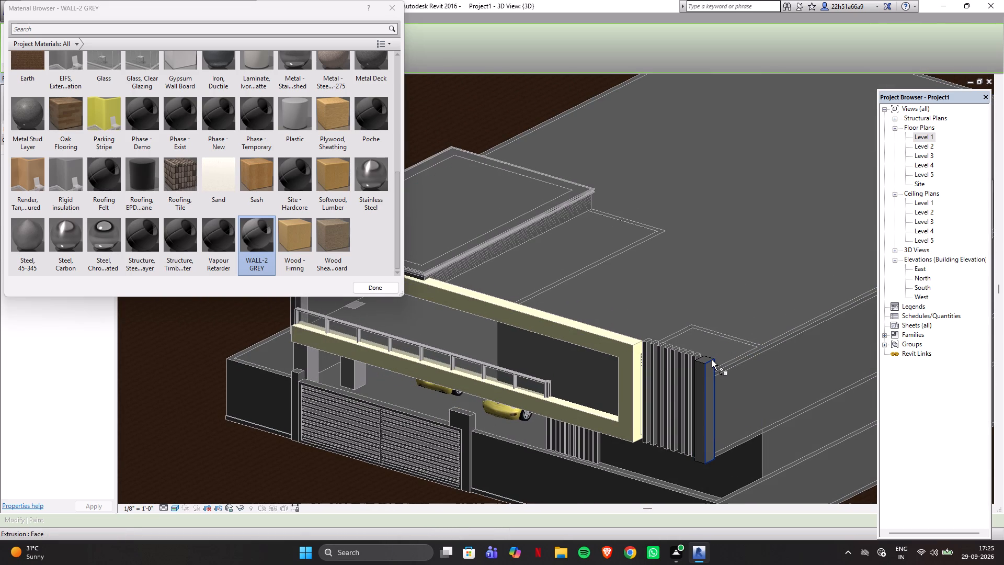
left_click(712, 360)
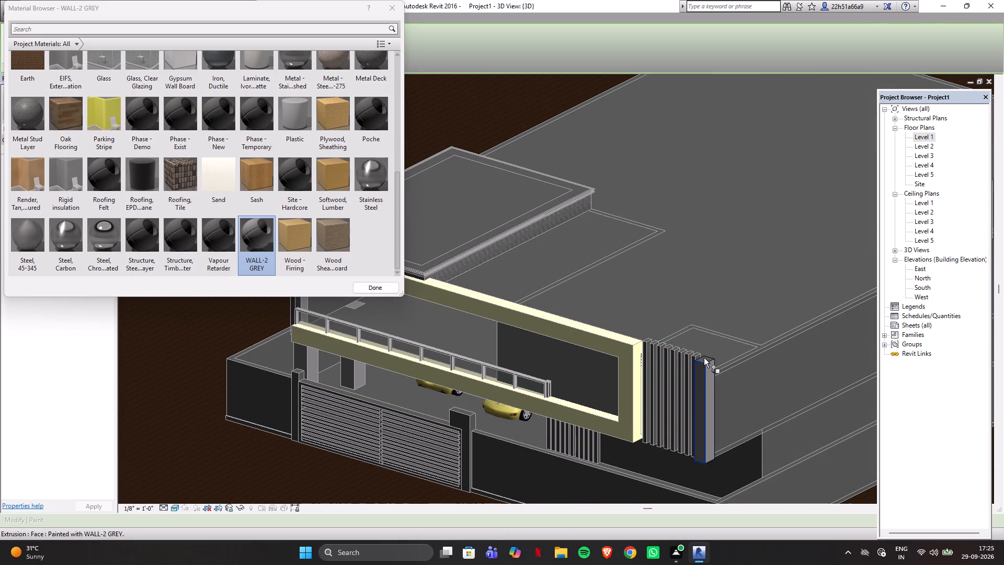
Paint the end pillar's top, slat-facing side, rear and bottom faces with the WALL-2 GREY material.
scroll(706, 364, "up", 9)
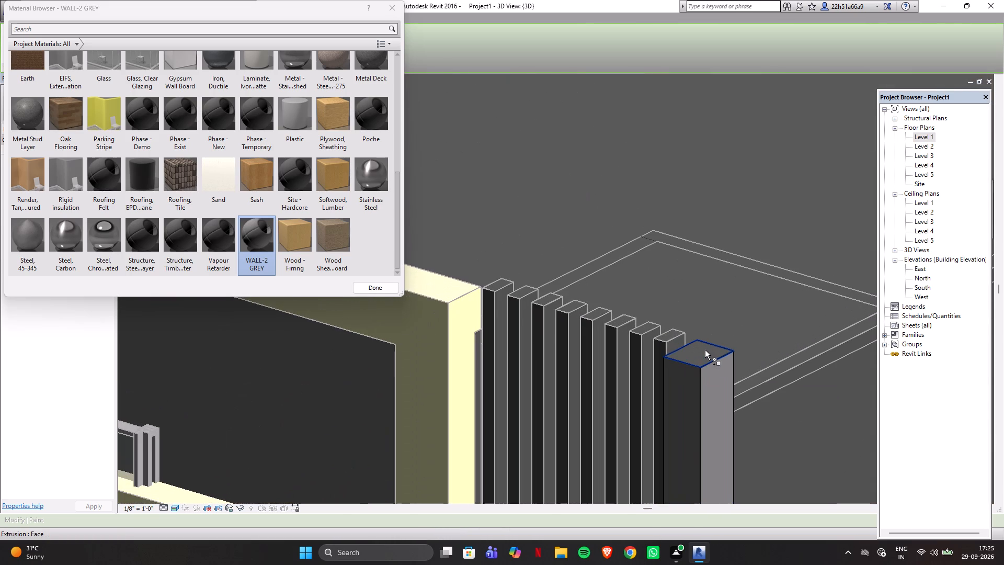
left_click(703, 349)
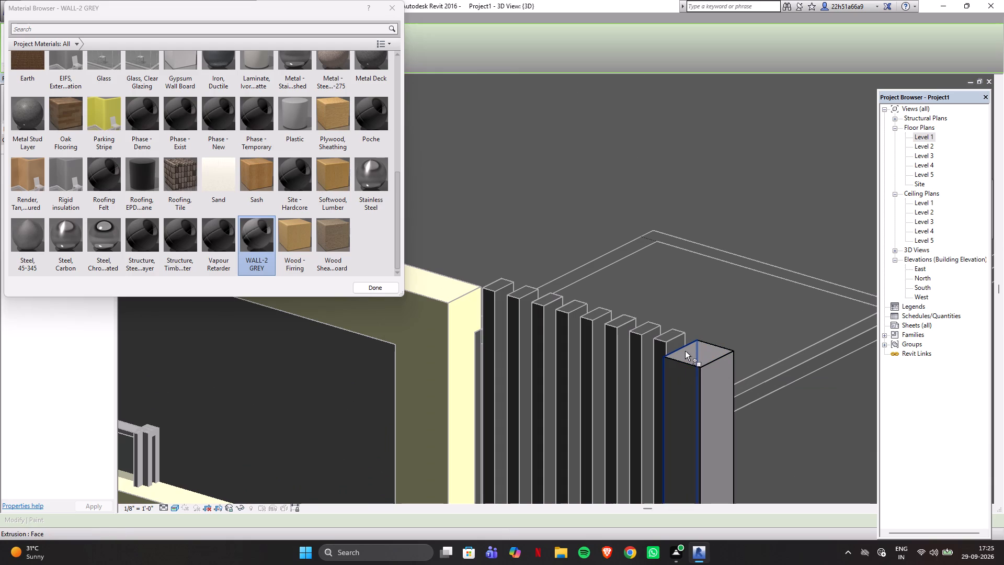
left_click(685, 351)
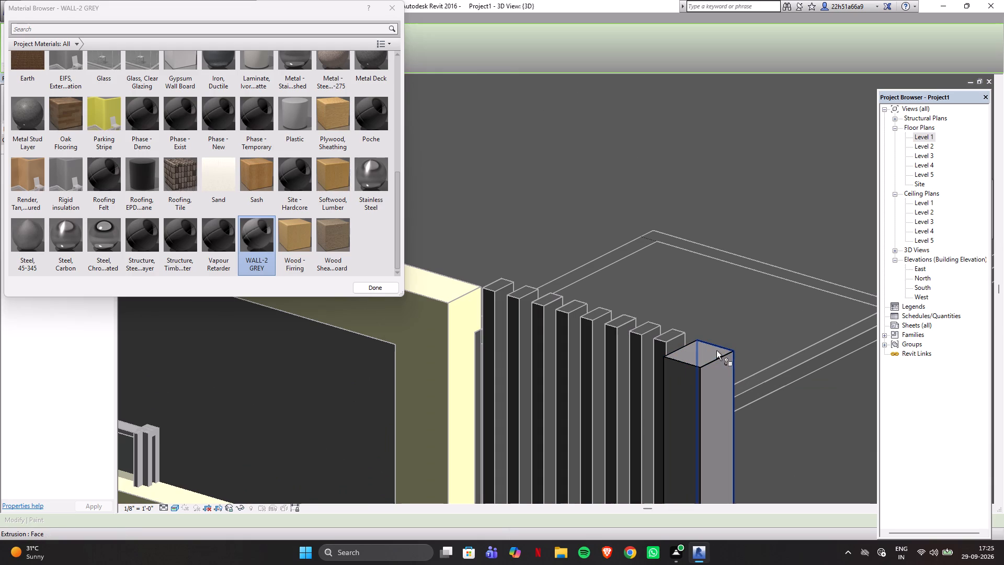
left_click(716, 351)
scroll(790, 251, "down", 8)
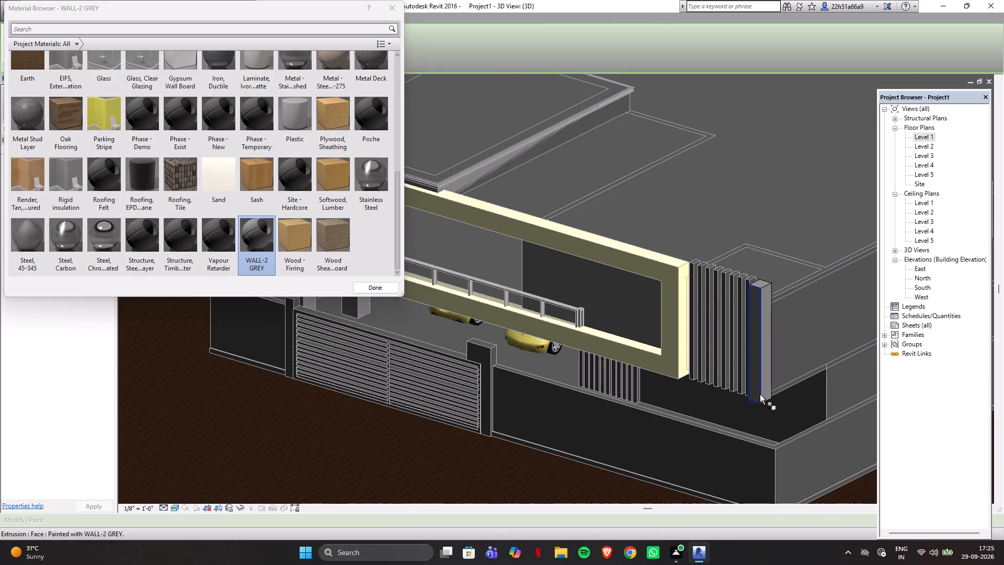
scroll(762, 402, "up", 5)
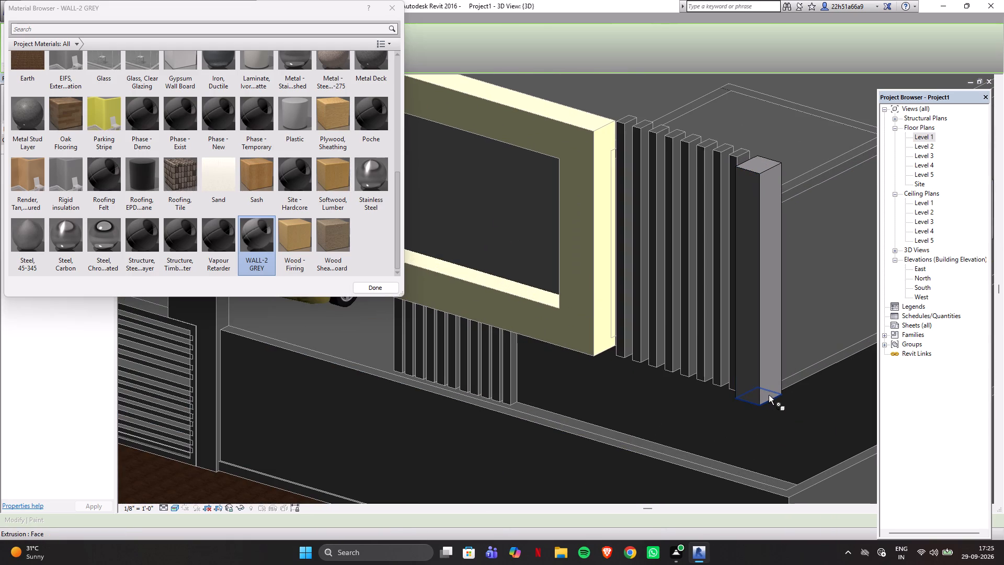
left_click(769, 395)
Go over the end pillar's slat-facing side with WALL-2 GREY from a low front view, and finish the in-place wall model.
middle_click_drag(767, 394, 842, 388, "shift")
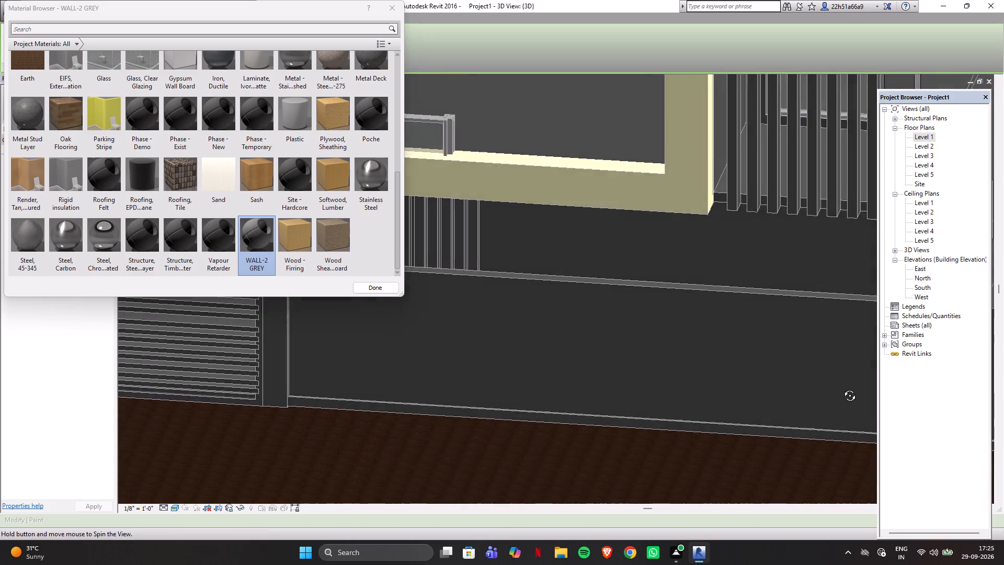
middle_click_drag(842, 388, 858, 384, "shift")
scroll(730, 381, "down", 7)
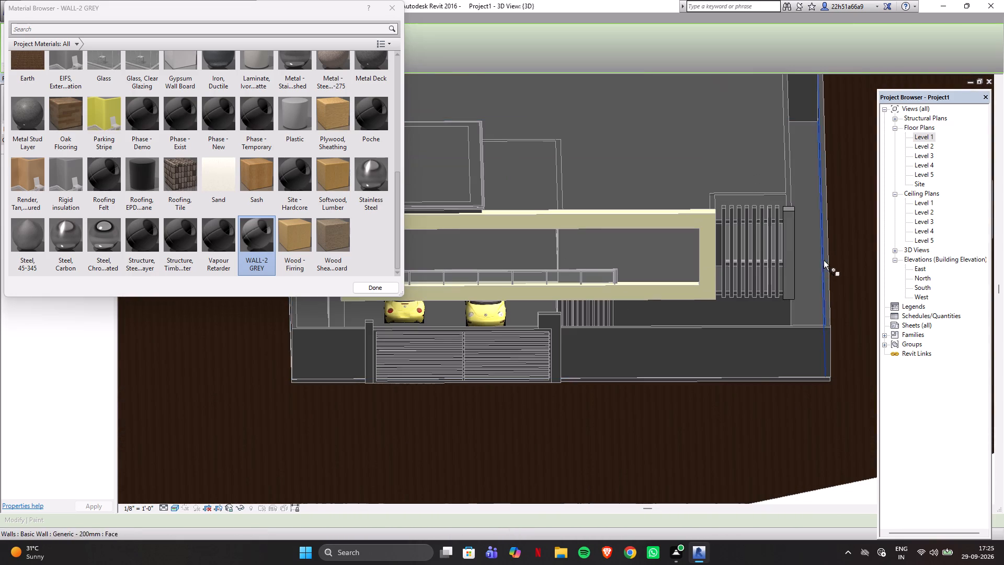
middle_click_drag(838, 250, 885, 185, "shift")
middle_click_drag(777, 221, 797, 218, "shift")
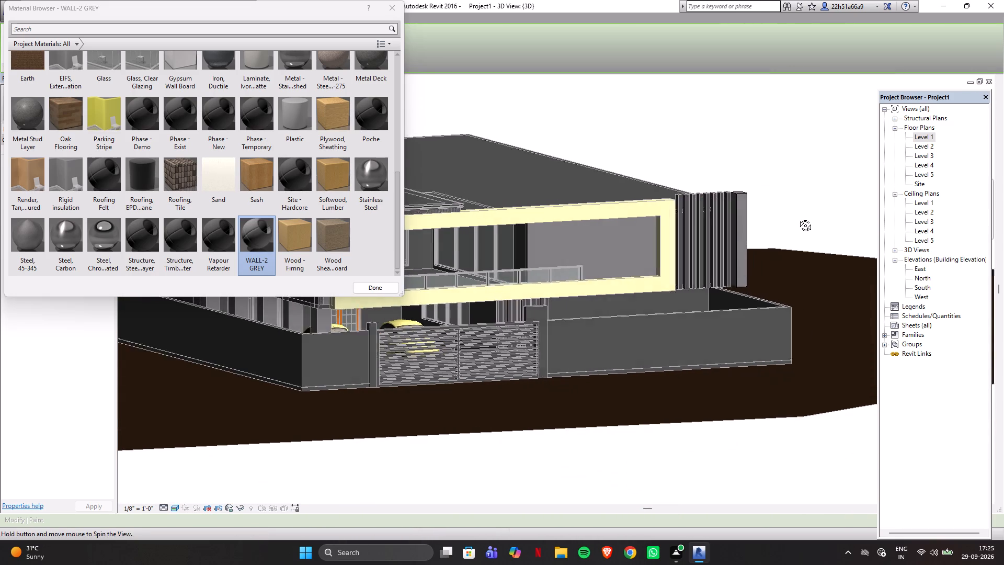
middle_click_drag(797, 218, 822, 217, "shift")
scroll(682, 218, "up", 10)
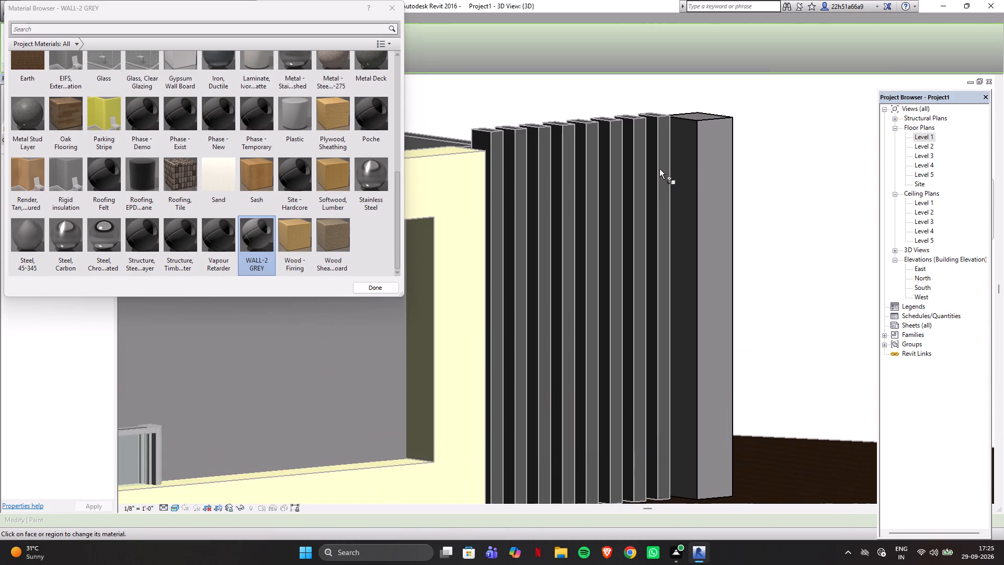
left_click(686, 121)
left_click(375, 285)
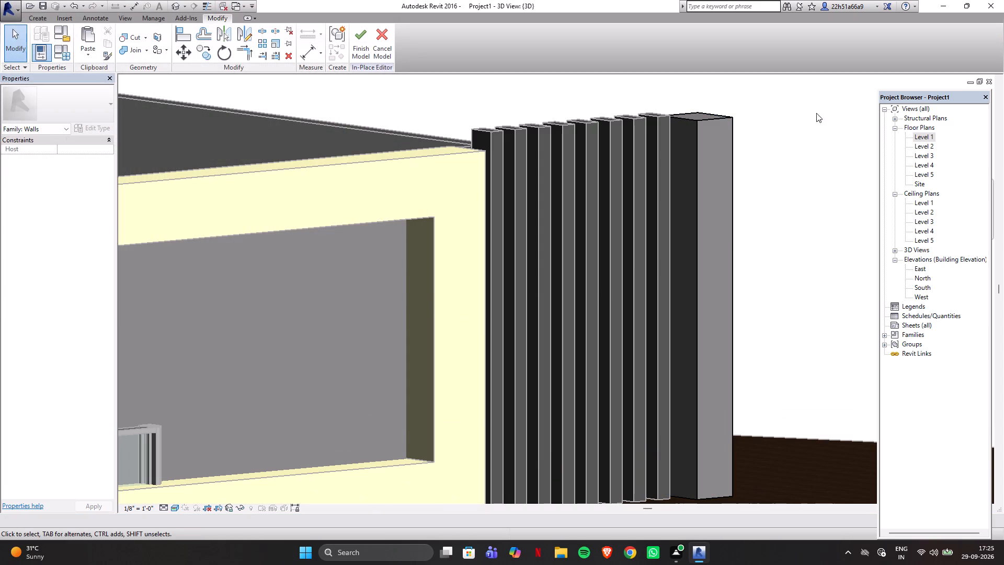
left_click(359, 39)
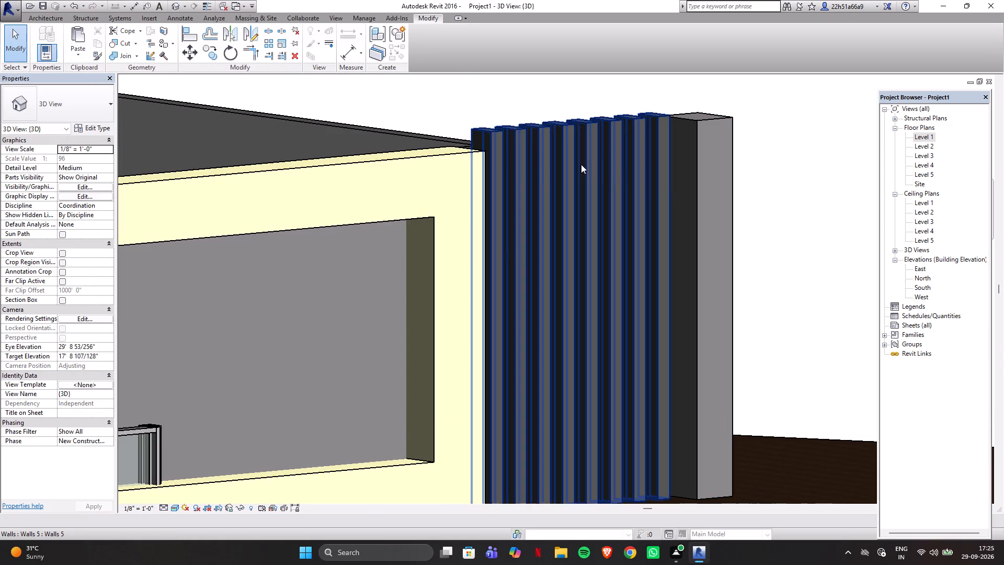
Open the upper-floor vertical slats beside the cream frame for in-place editing.
left_click(498, 152)
left_click(498, 152)
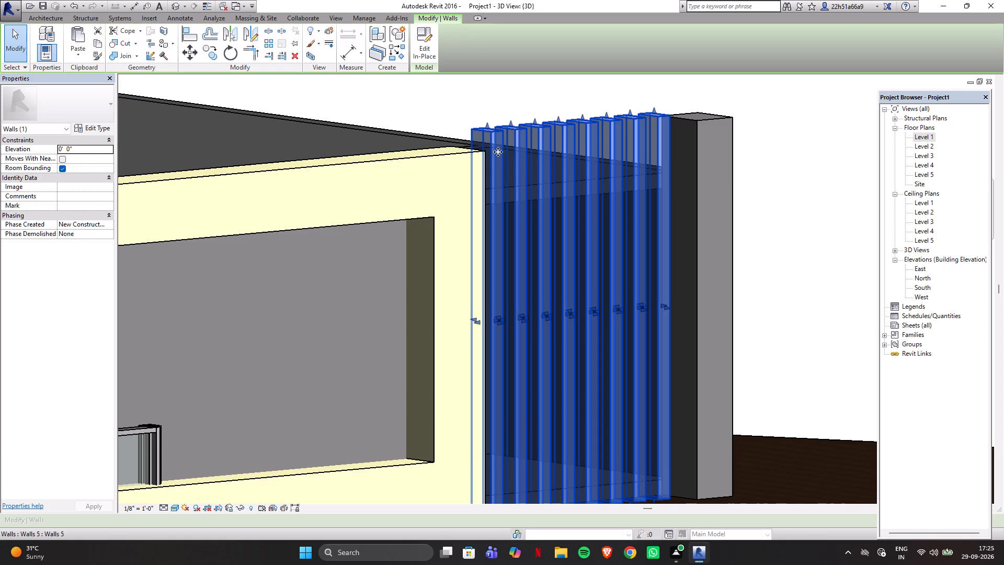
double_click(492, 138)
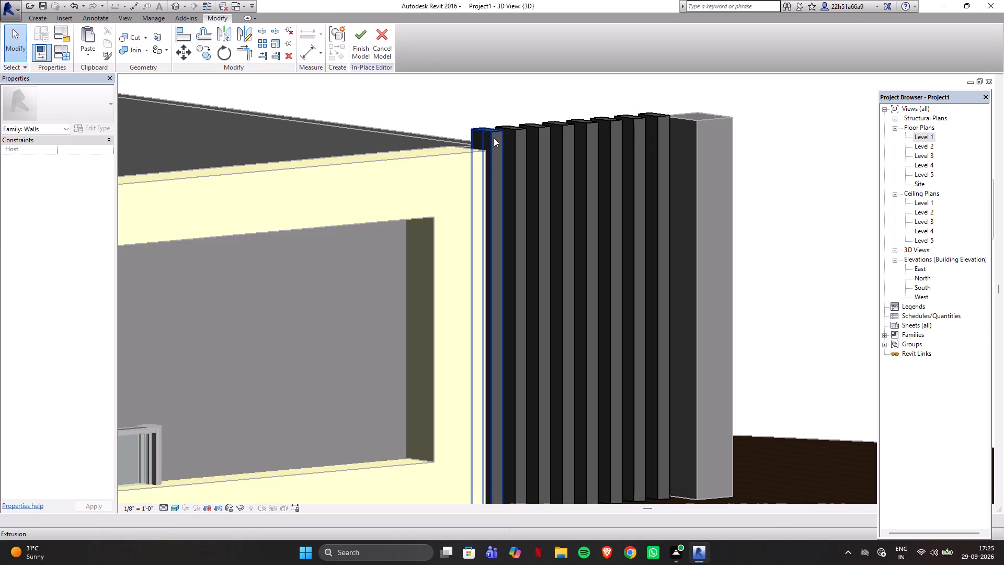
Look through the project's paint materials for a wood finish for the slats, including Sash.
left_click(156, 49)
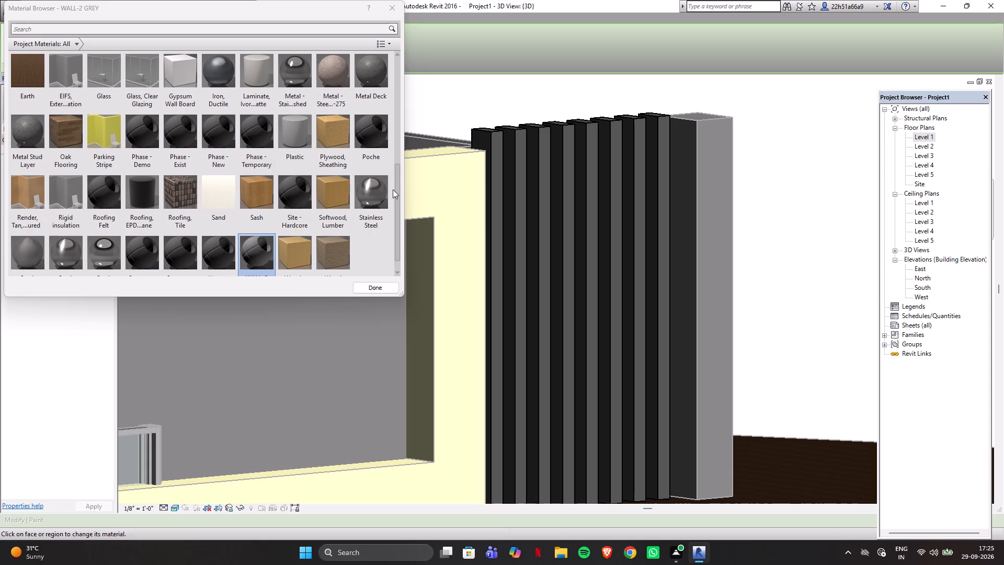
left_click_drag(395, 190, 396, 173)
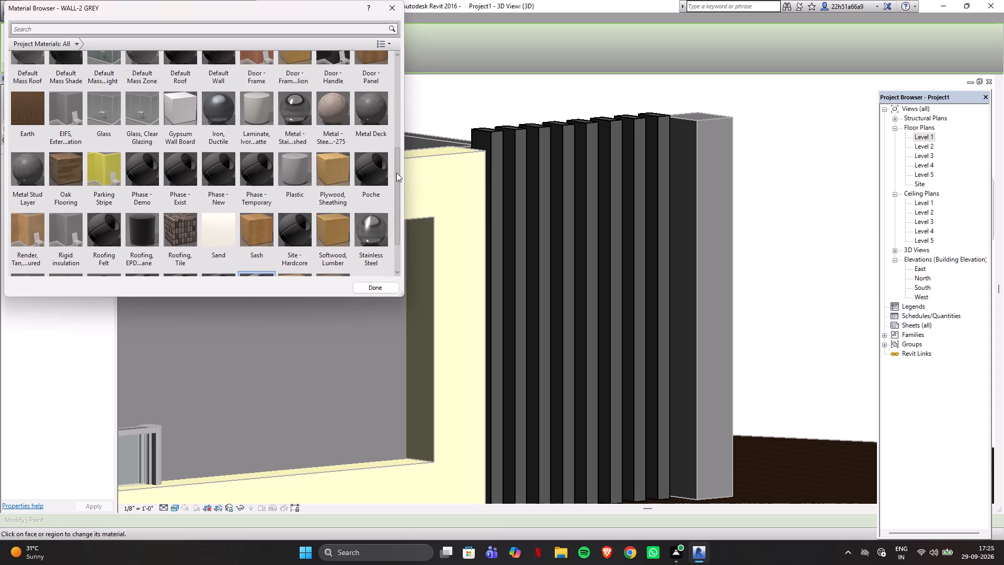
left_click_drag(396, 173, 398, 121)
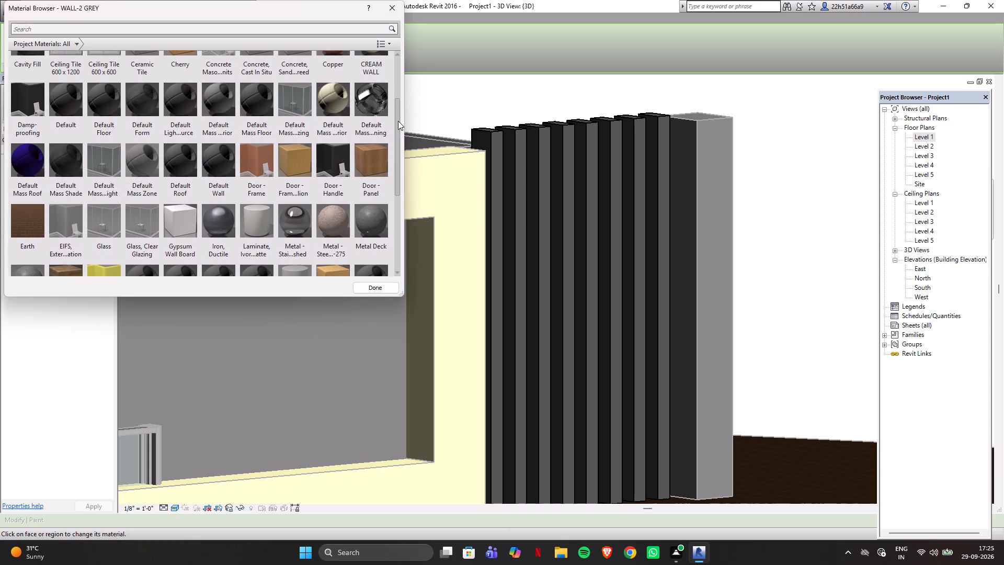
left_click_drag(398, 121, 400, 89)
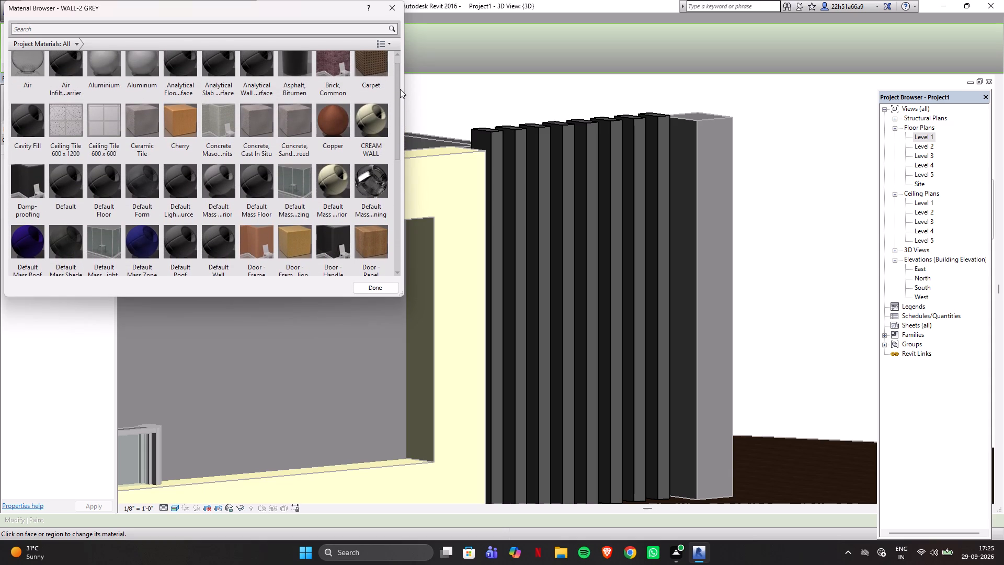
left_click_drag(400, 89, 400, 77)
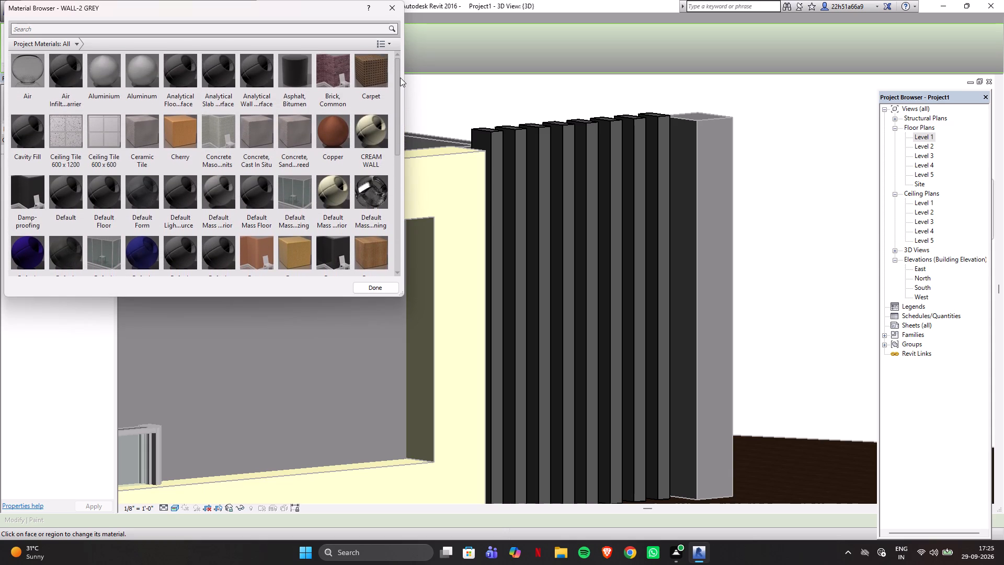
left_click_drag(400, 77, 401, 212)
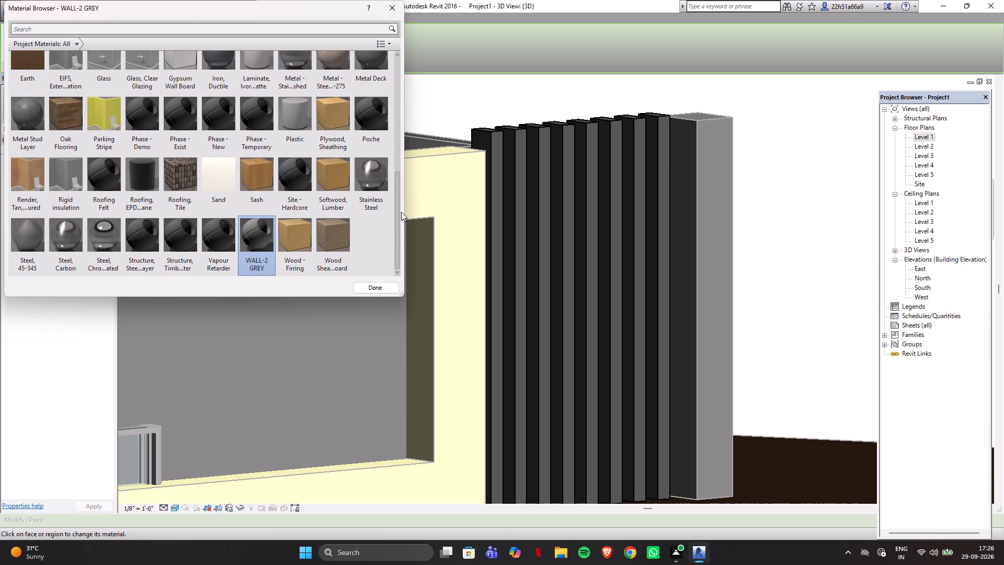
left_click(262, 176)
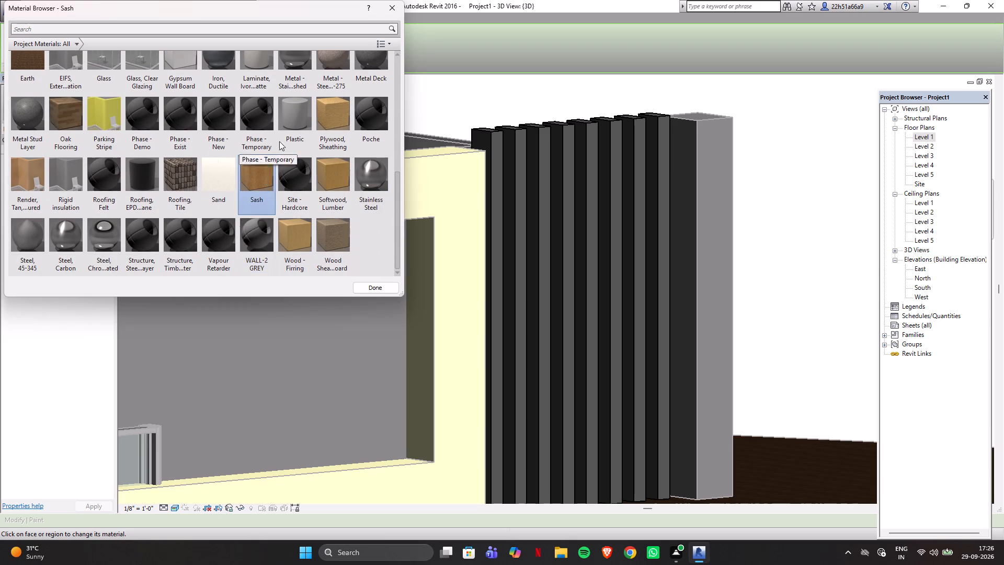
scroll(265, 178, "up", 3)
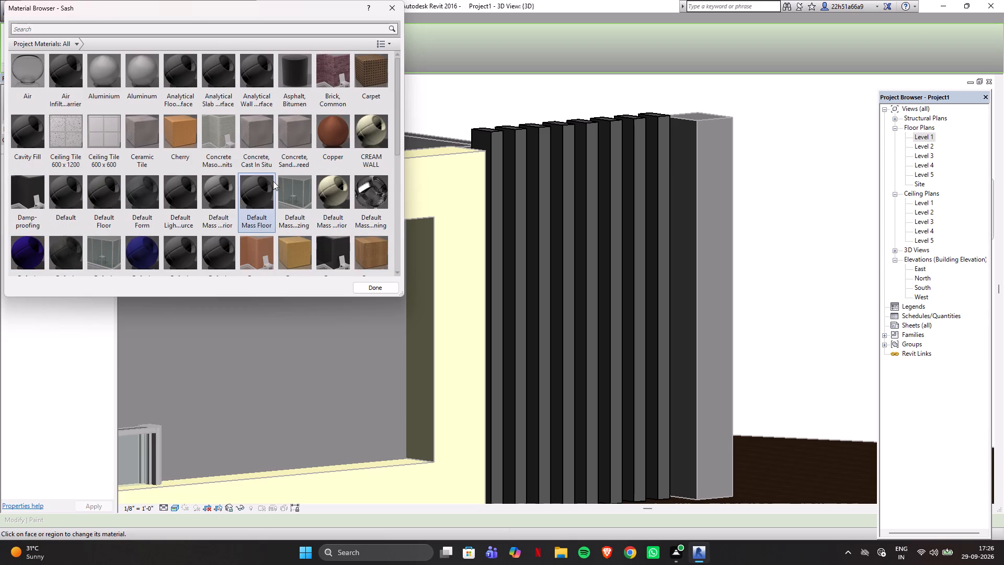
scroll(273, 181, "up", 2)
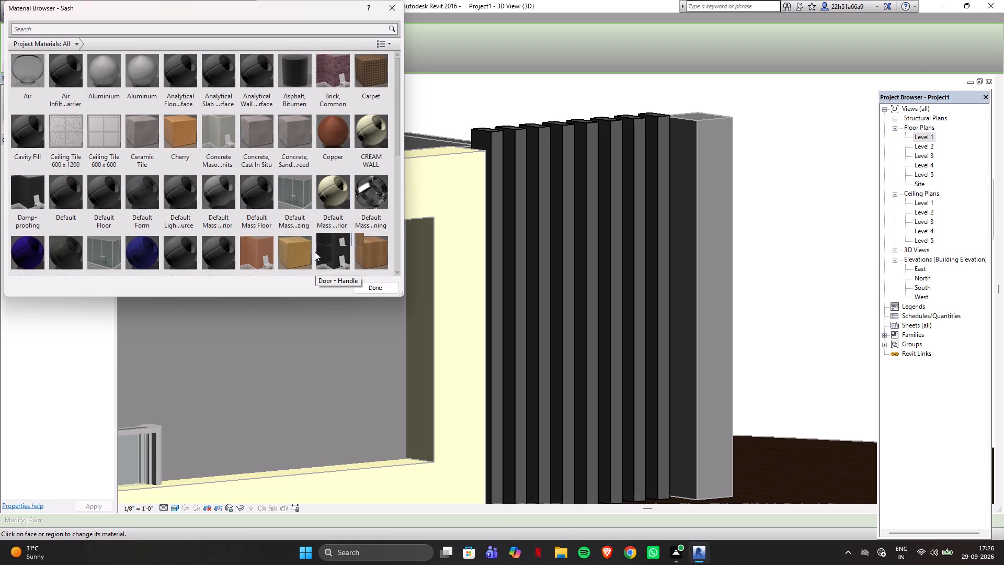
scroll(320, 246, "down", 2)
left_click(261, 176)
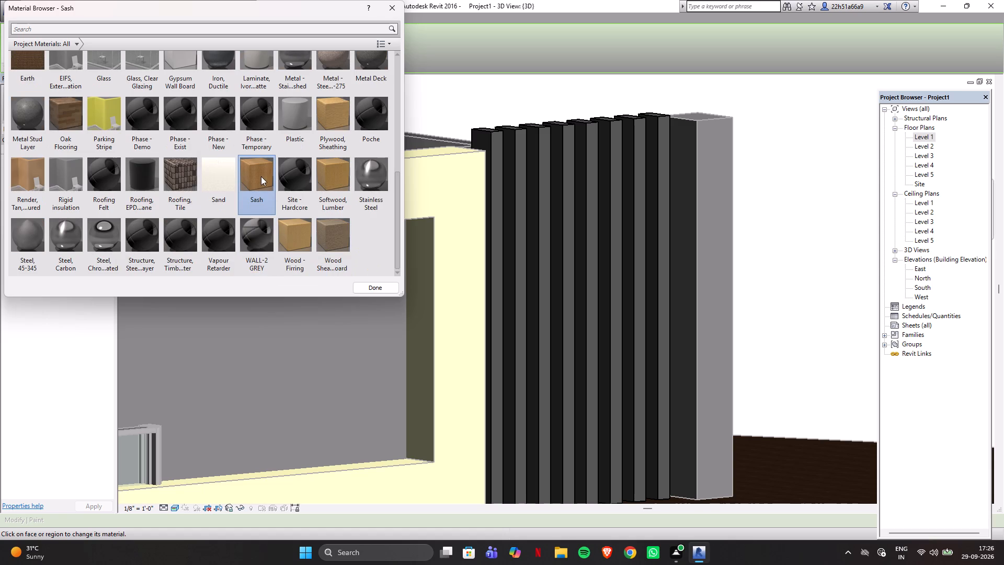
left_click(374, 289)
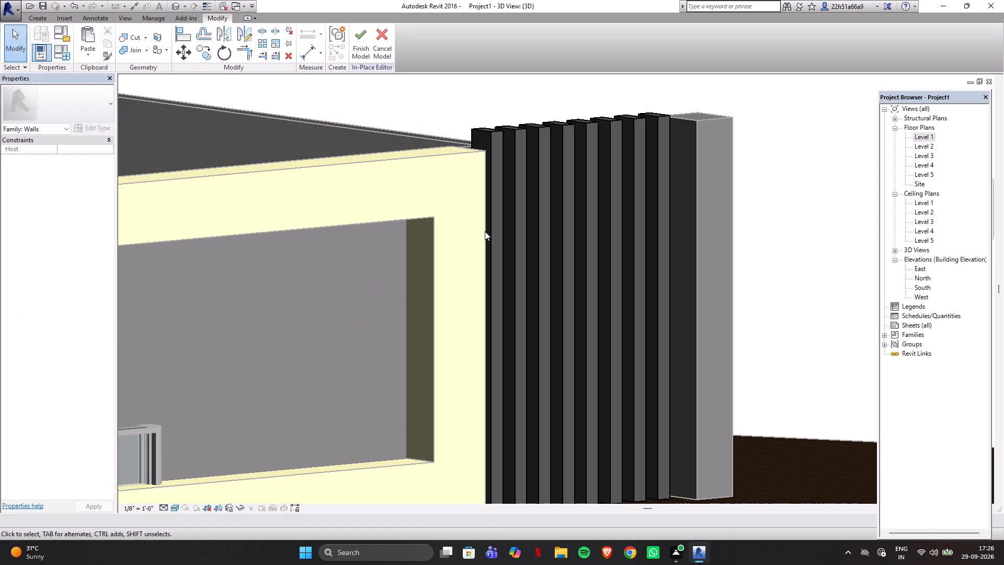
Paint the front and frame-facing side of the slat nearest the cream frame, and the second slat's front, with the Sash material.
left_click(496, 205)
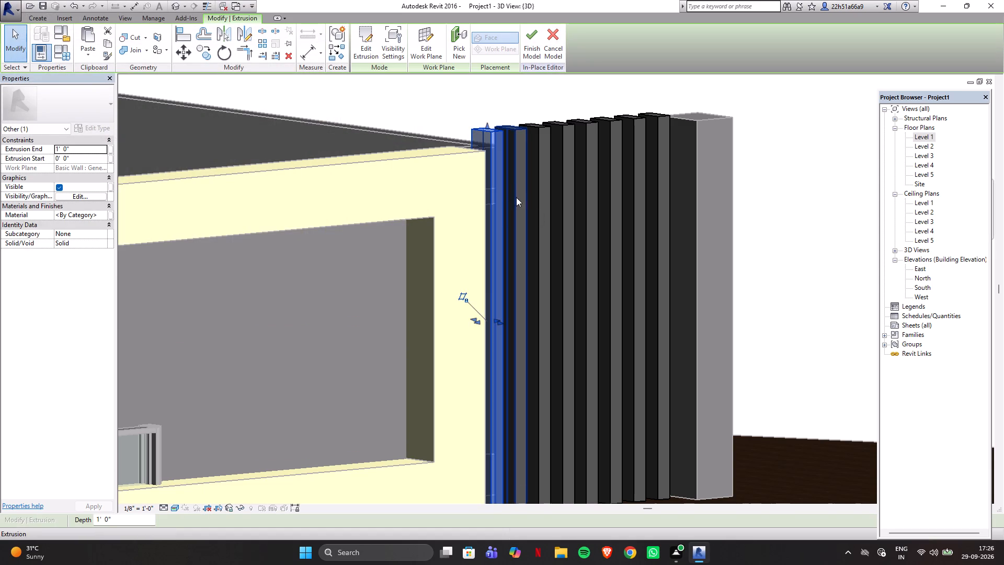
left_click(519, 196)
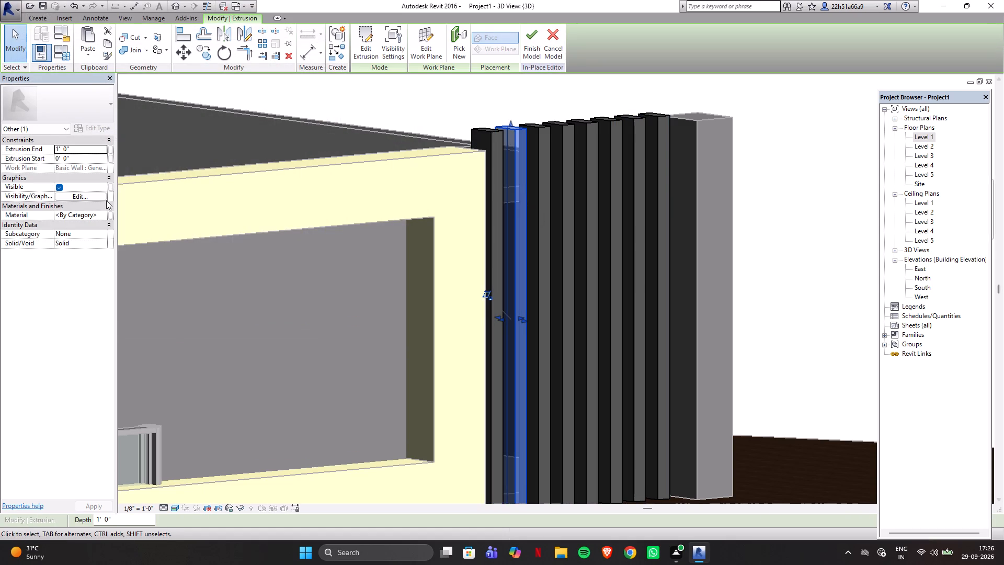
left_click(501, 157)
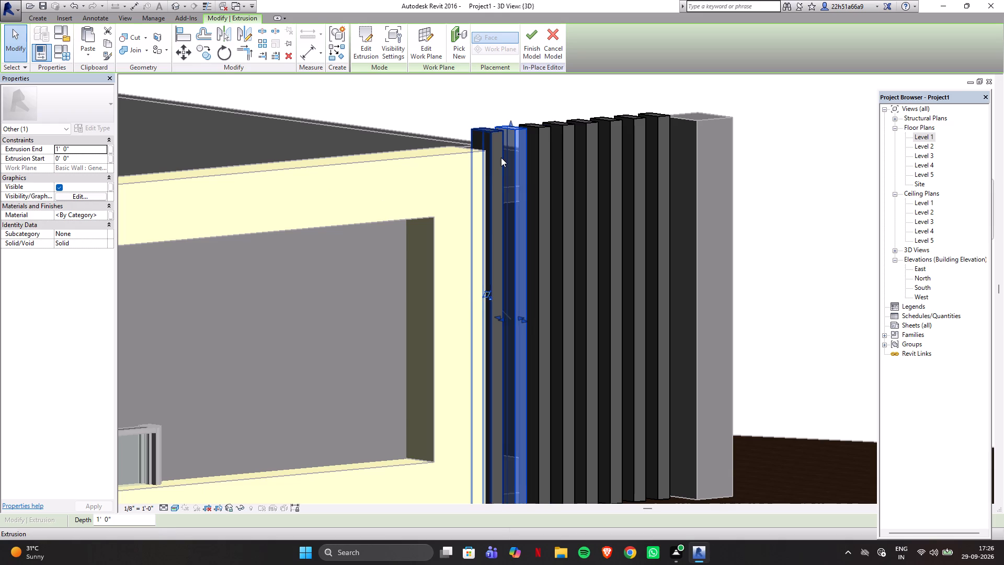
left_click(152, 49)
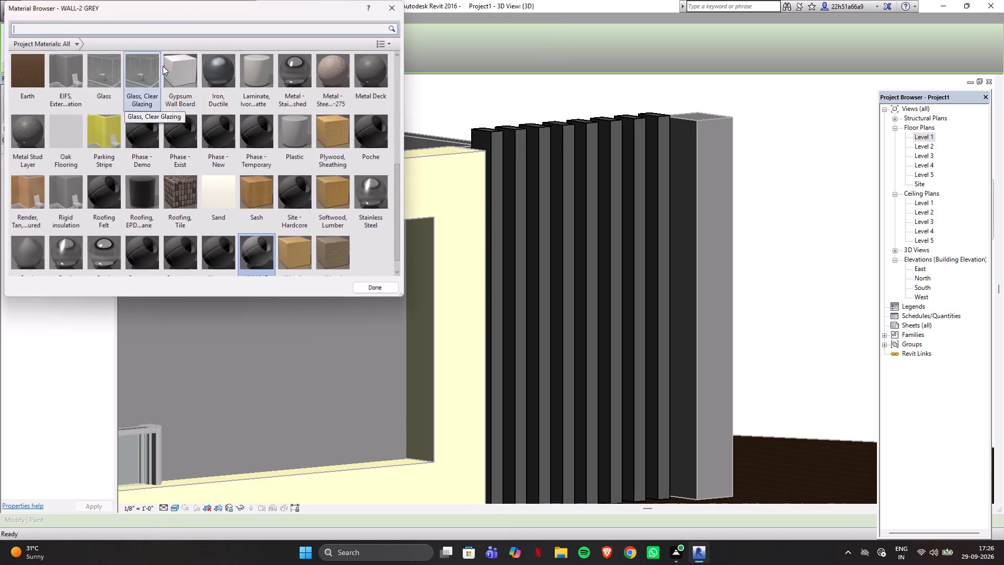
left_click(258, 184)
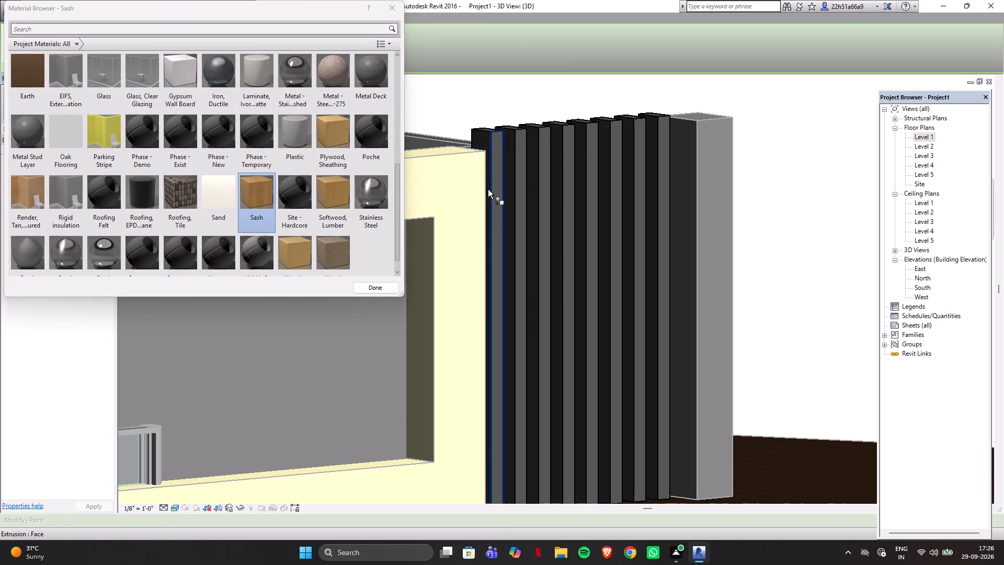
left_click(499, 179)
left_click(494, 156)
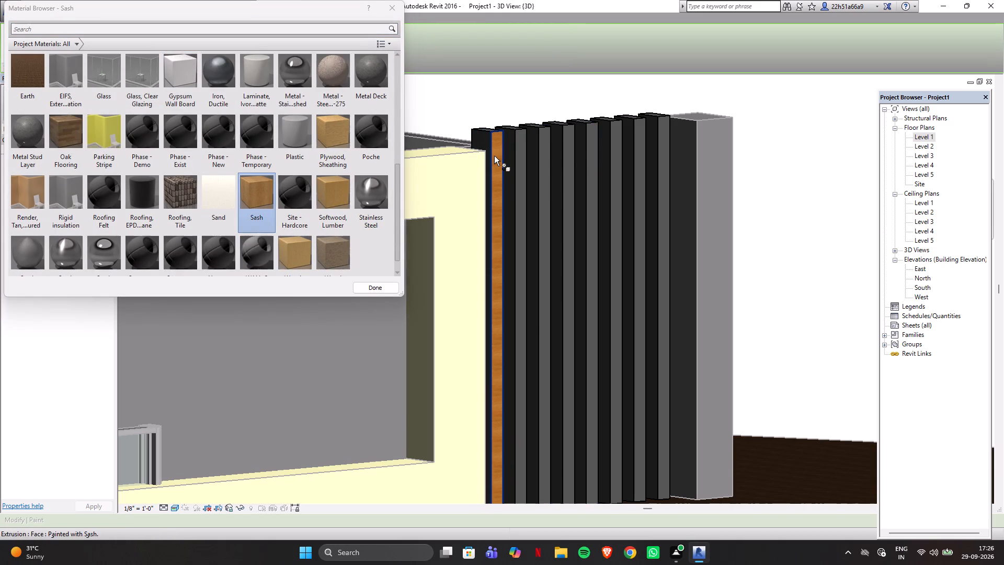
left_click(481, 138)
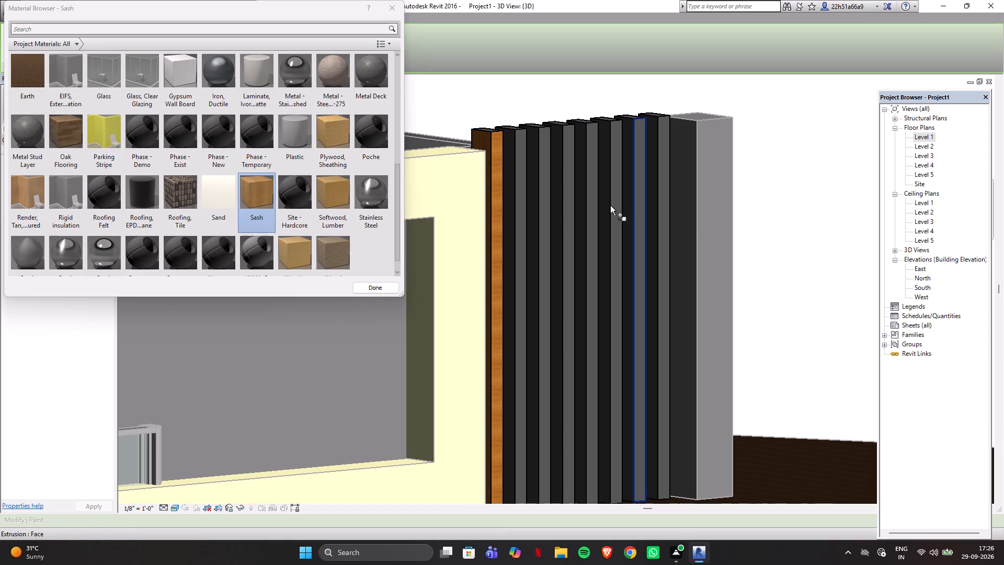
left_click(521, 164)
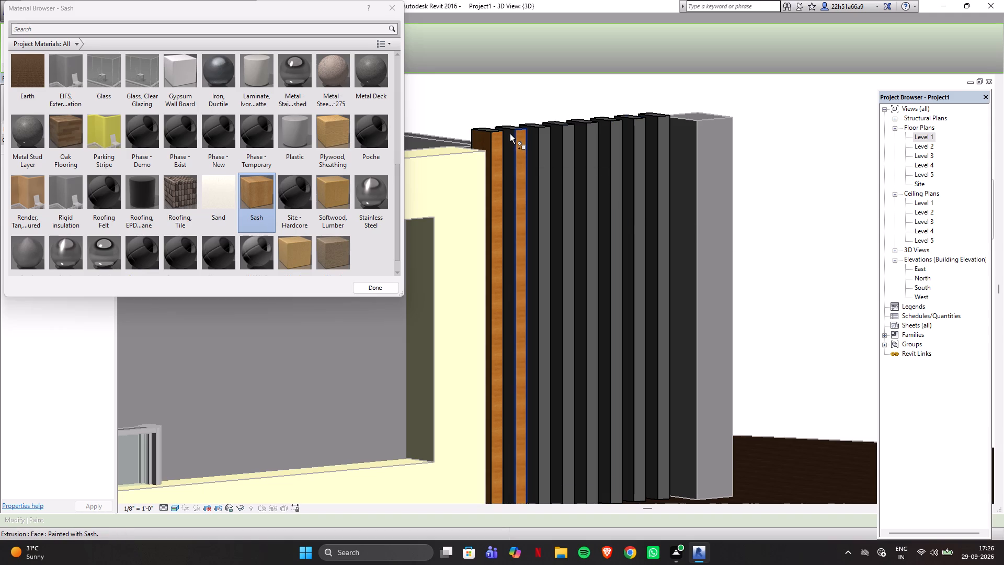
Paint the tops of all eight slats and the second slat's frame-facing side with Sash.
scroll(509, 131, "up", 3)
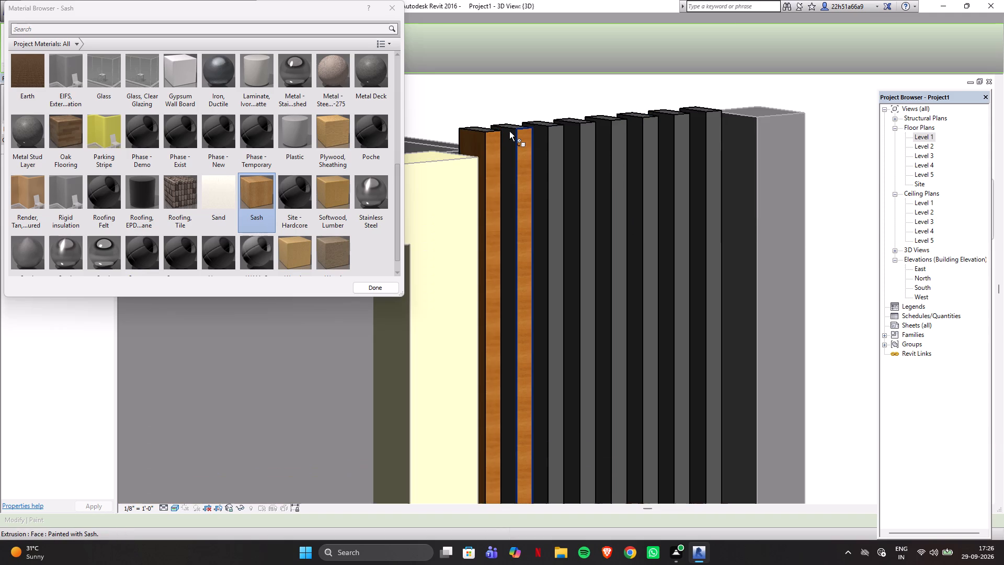
scroll(509, 131, "up", 5)
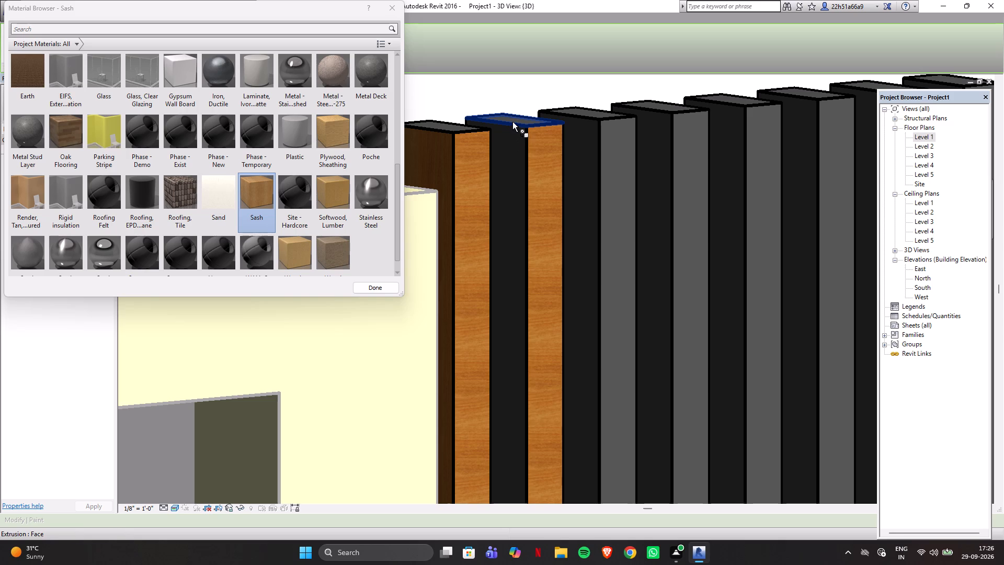
left_click(512, 122)
left_click(444, 127)
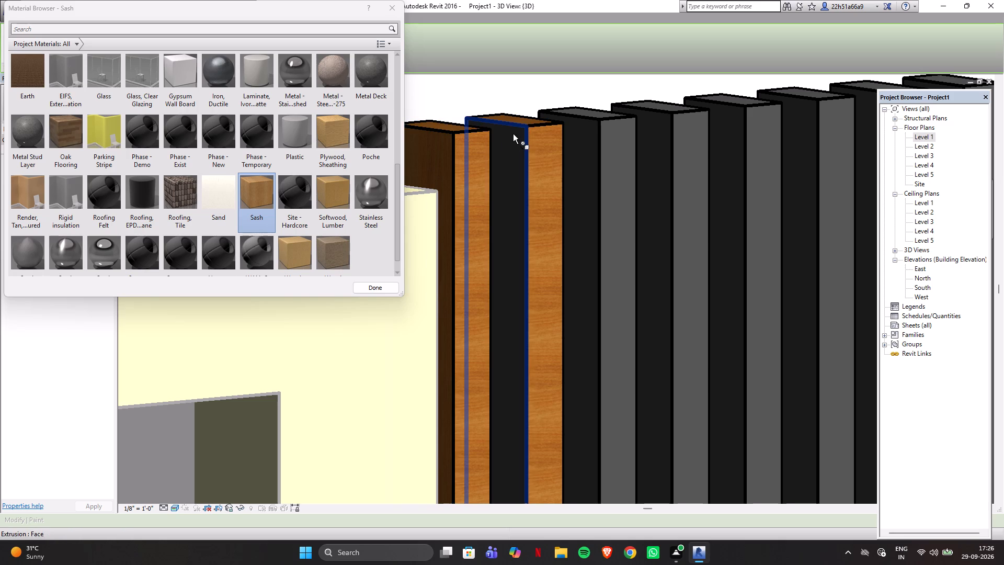
left_click(513, 134)
left_click(578, 119)
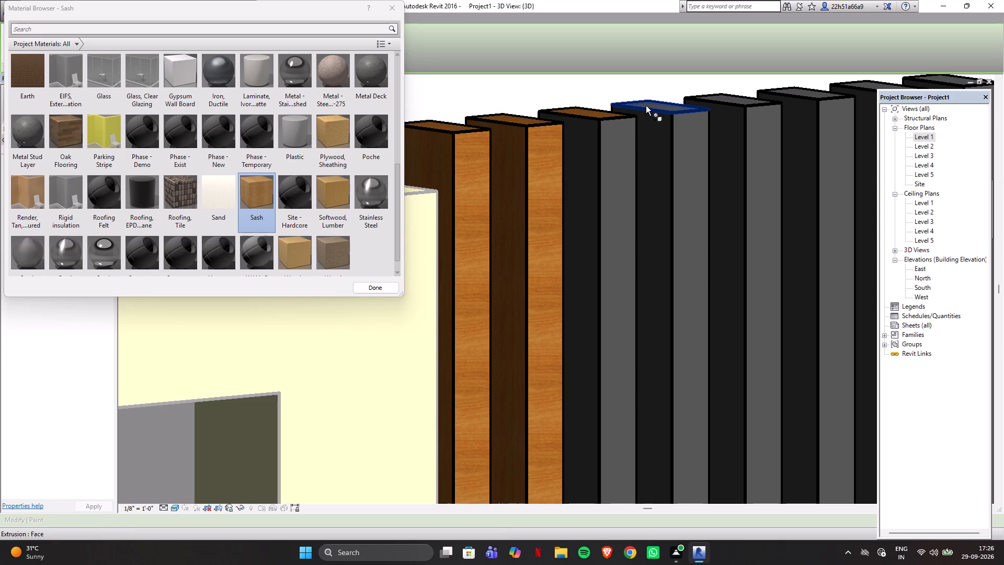
left_click(646, 106)
left_click(727, 98)
left_click(800, 94)
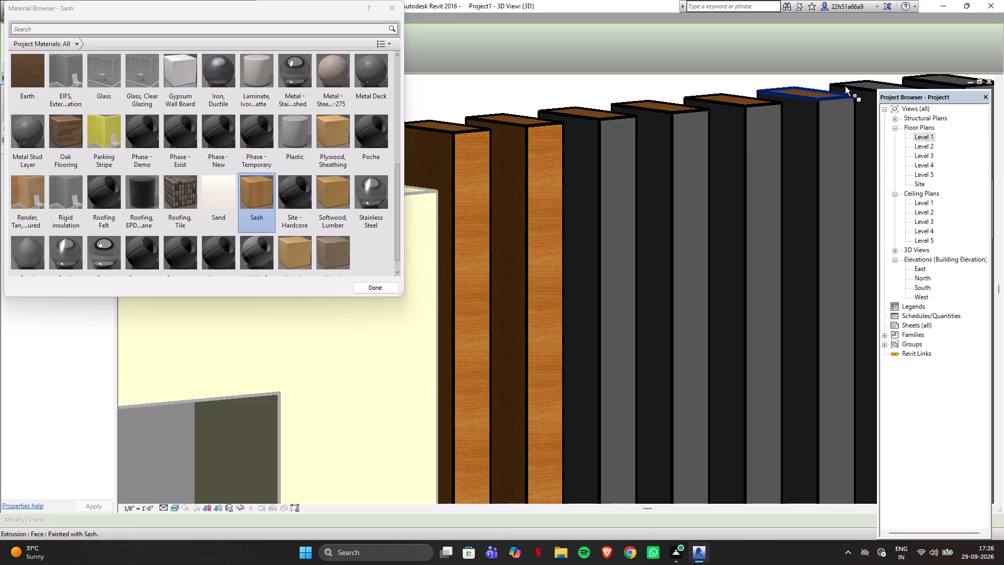
left_click(851, 84)
scroll(722, 139, "down", 6)
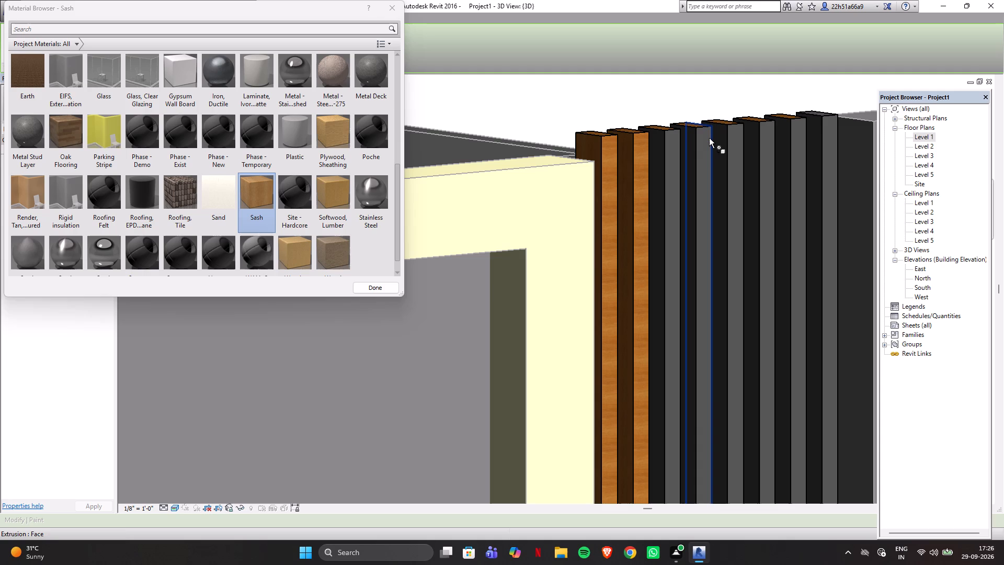
left_click(814, 112)
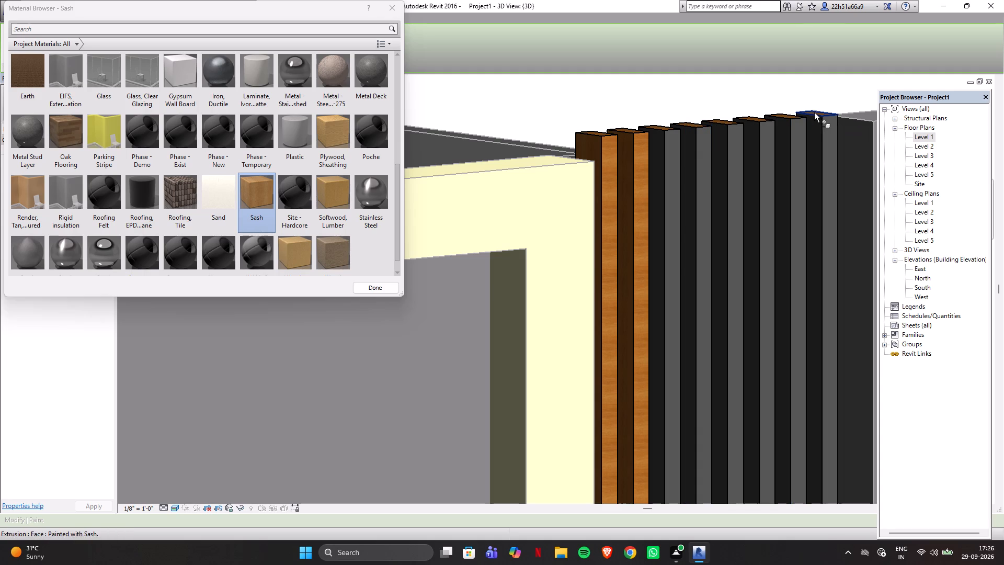
Paint the front faces of the remaining six slats with Sash, from the slat beside the end pillar back to the third.
left_click(827, 130)
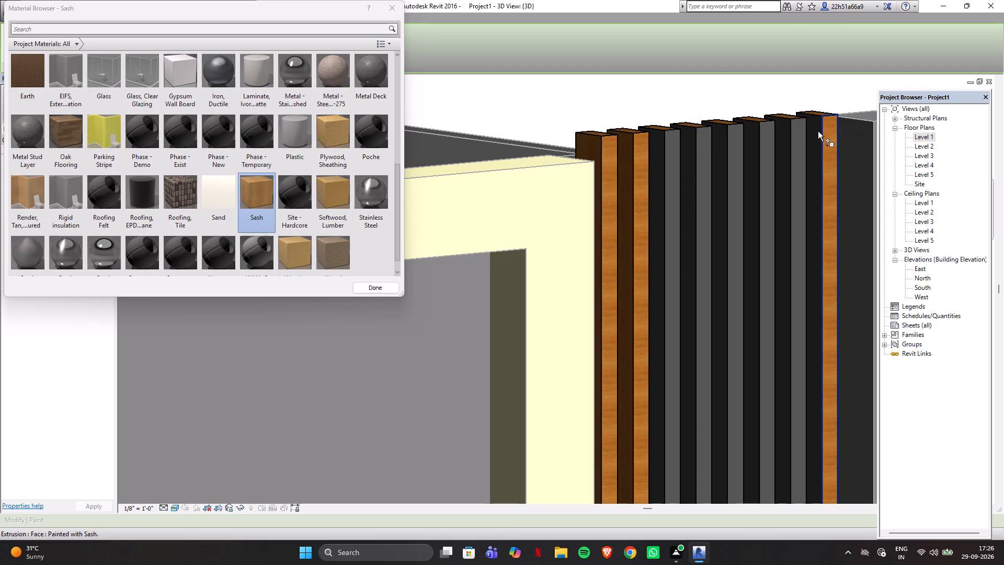
left_click(816, 124)
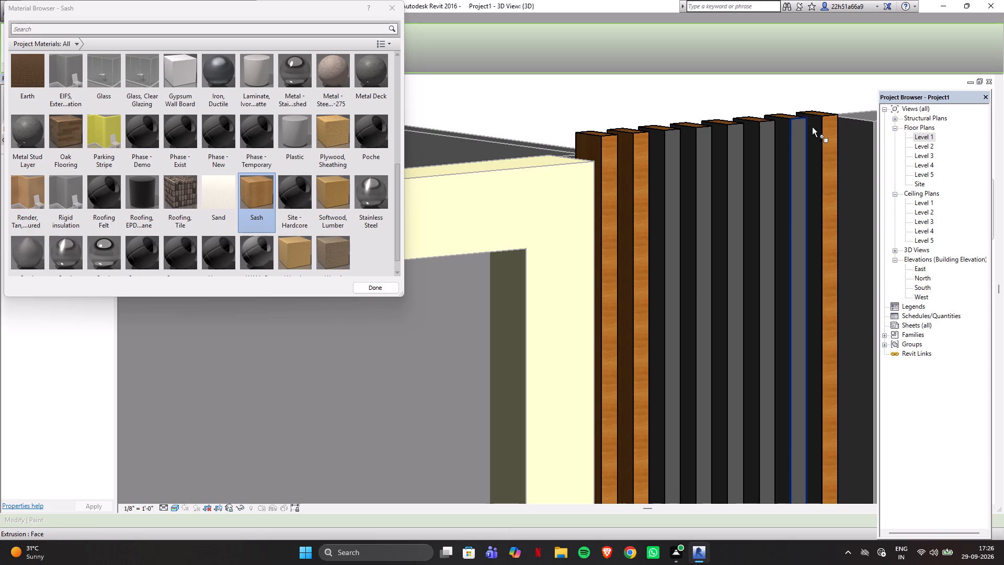
left_click(798, 142)
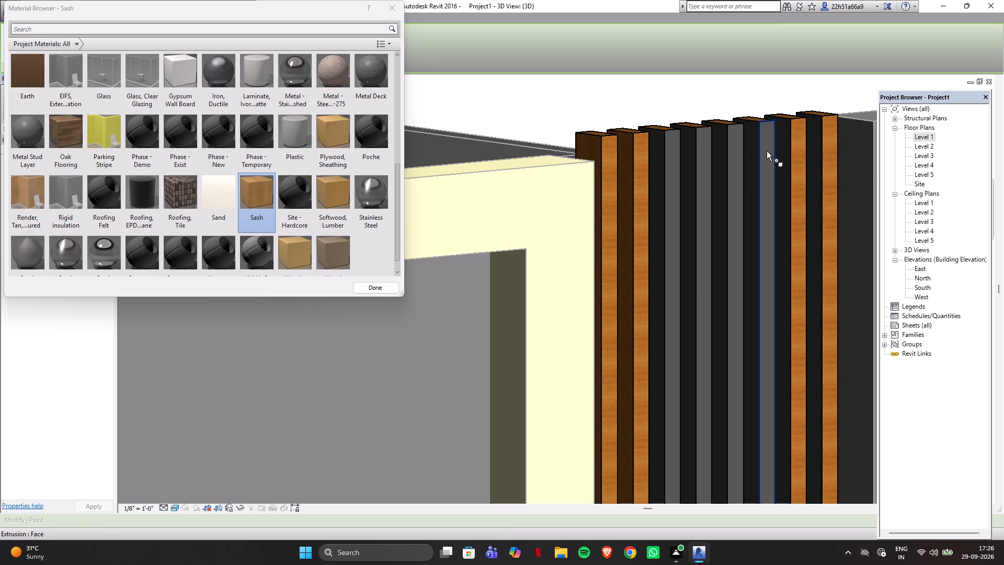
left_click(767, 151)
left_click(736, 161)
left_click(703, 167)
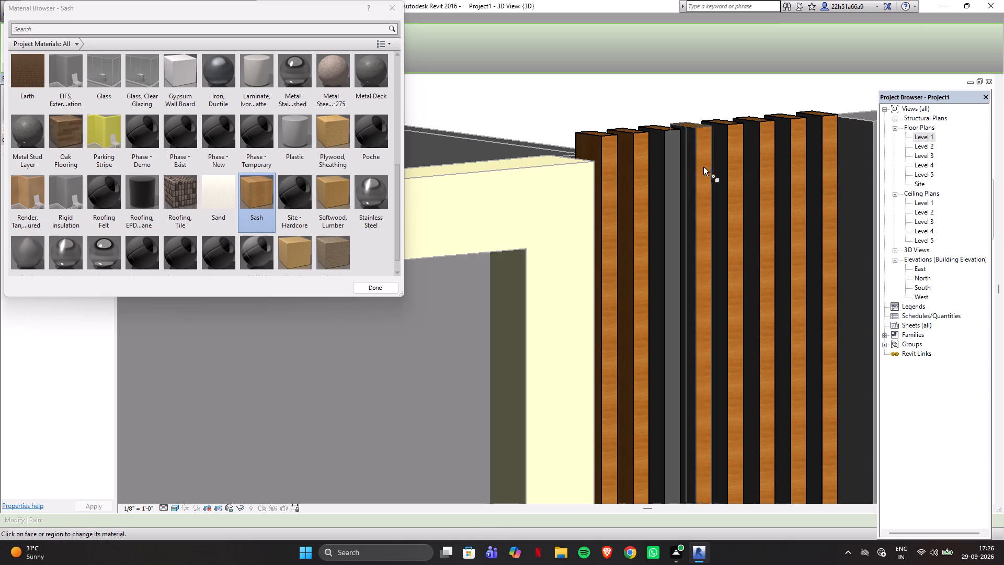
left_click(676, 172)
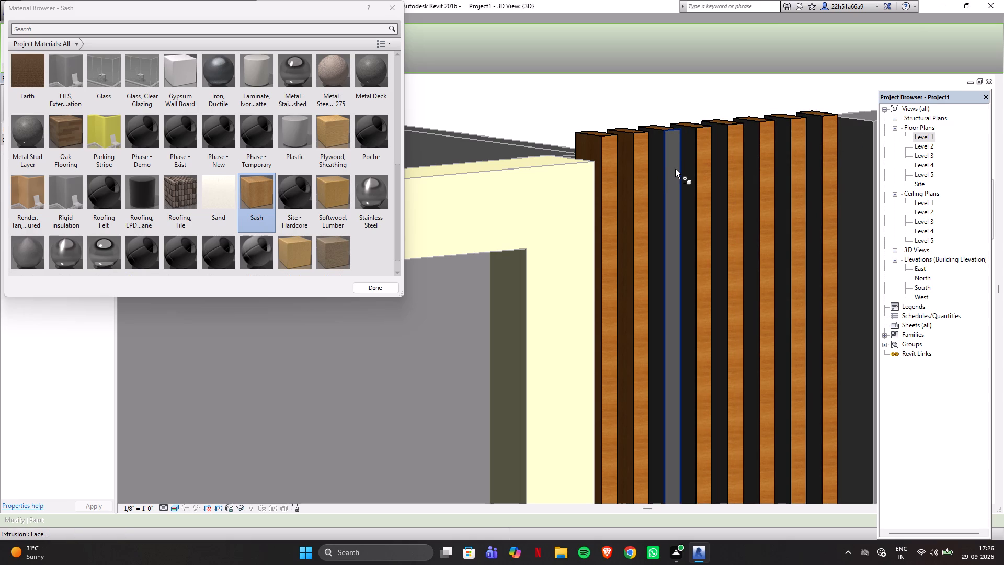
left_click(675, 169)
Paint the third slat's front and the frame-facing sides of the third through eighth slats with Sash.
left_click(667, 197)
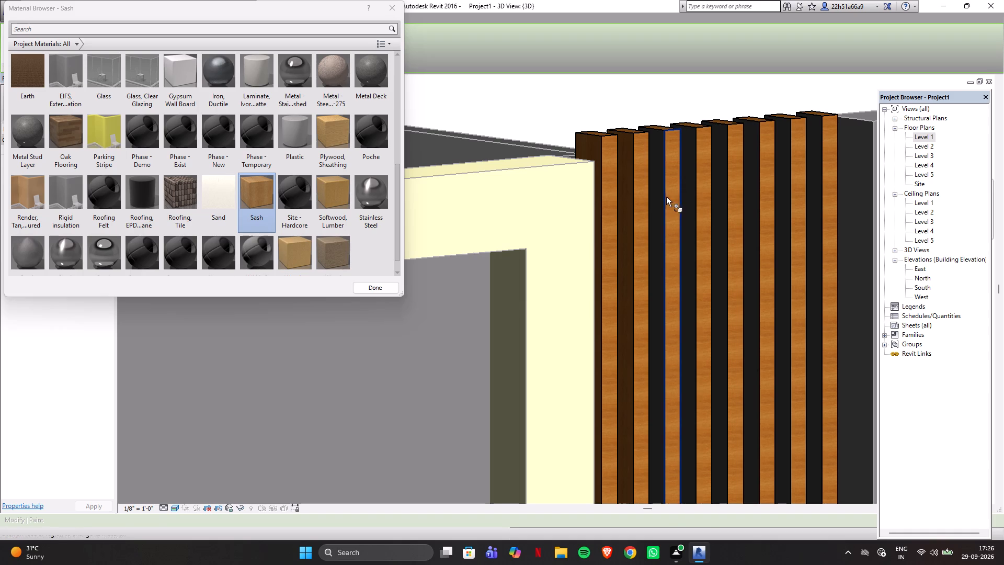
left_click(658, 197)
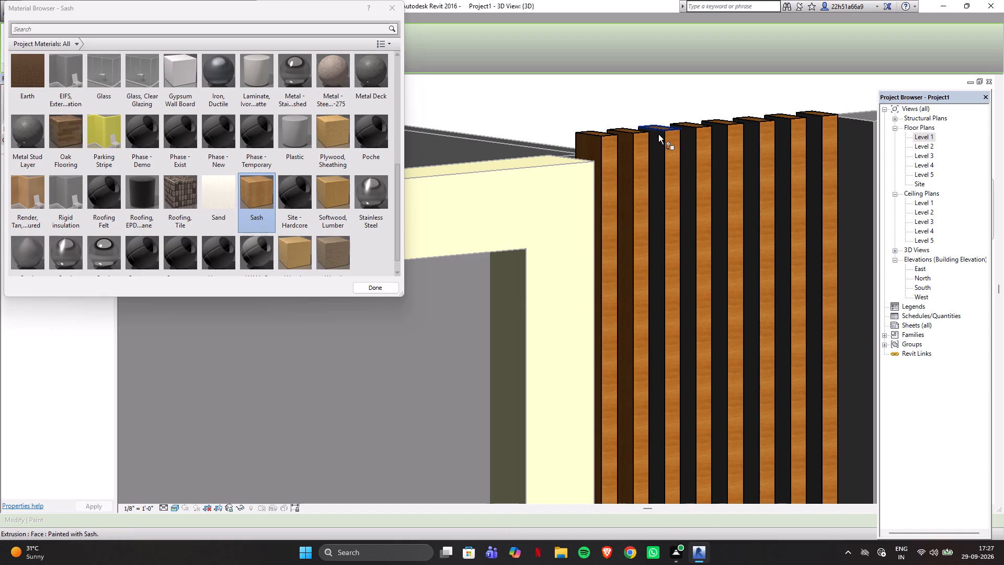
left_click(657, 199)
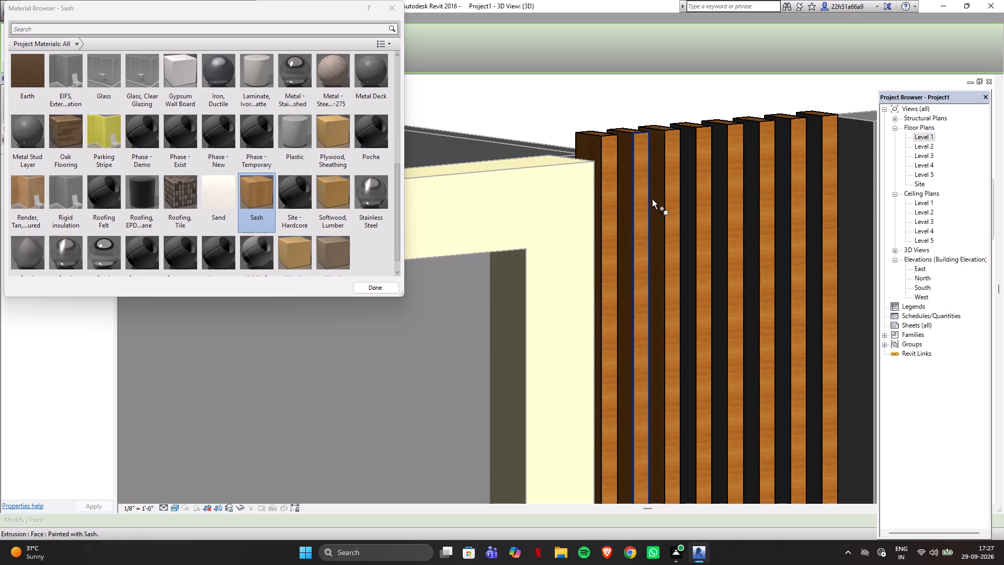
left_click(687, 172)
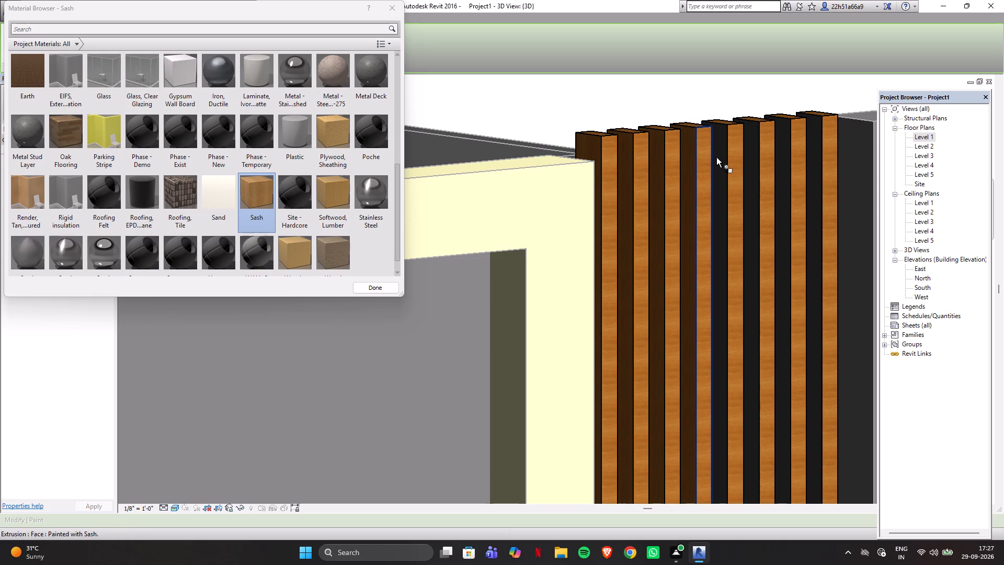
left_click(718, 156)
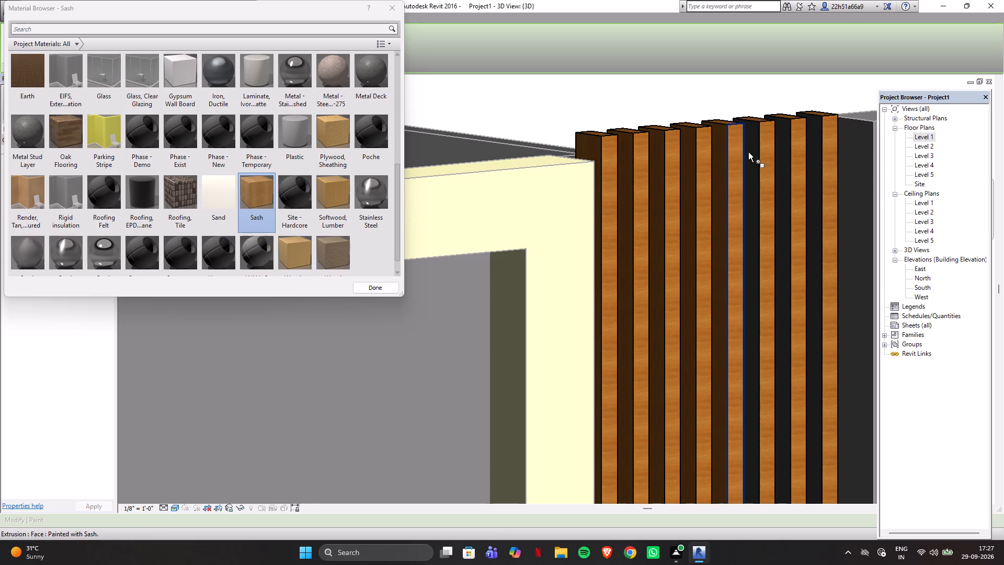
left_click(750, 151)
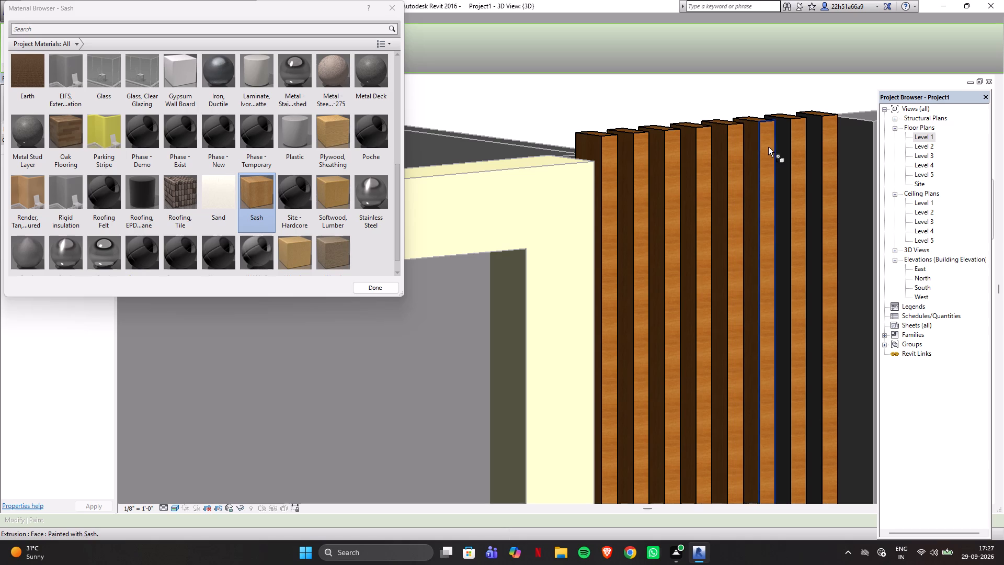
left_click(782, 139)
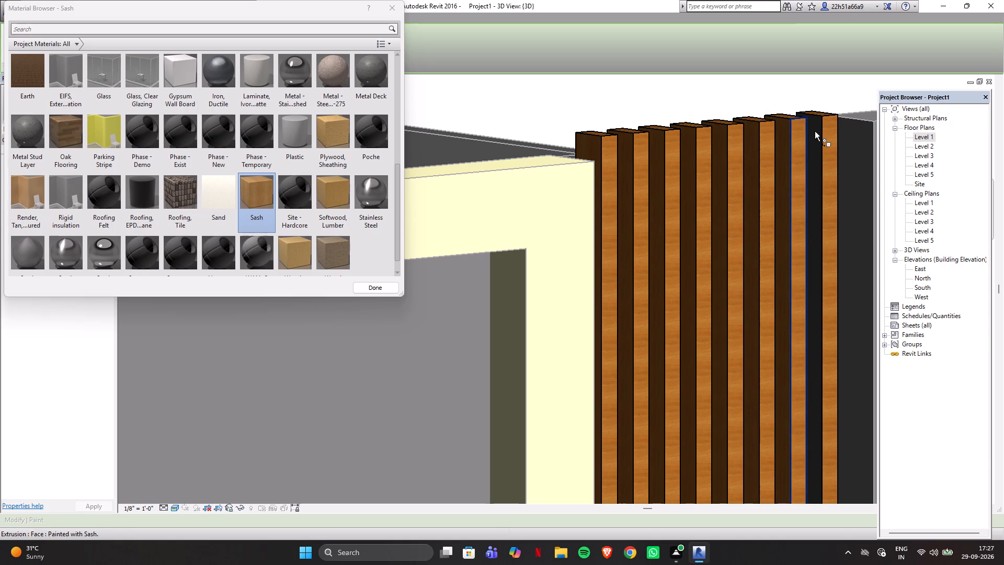
left_click(815, 132)
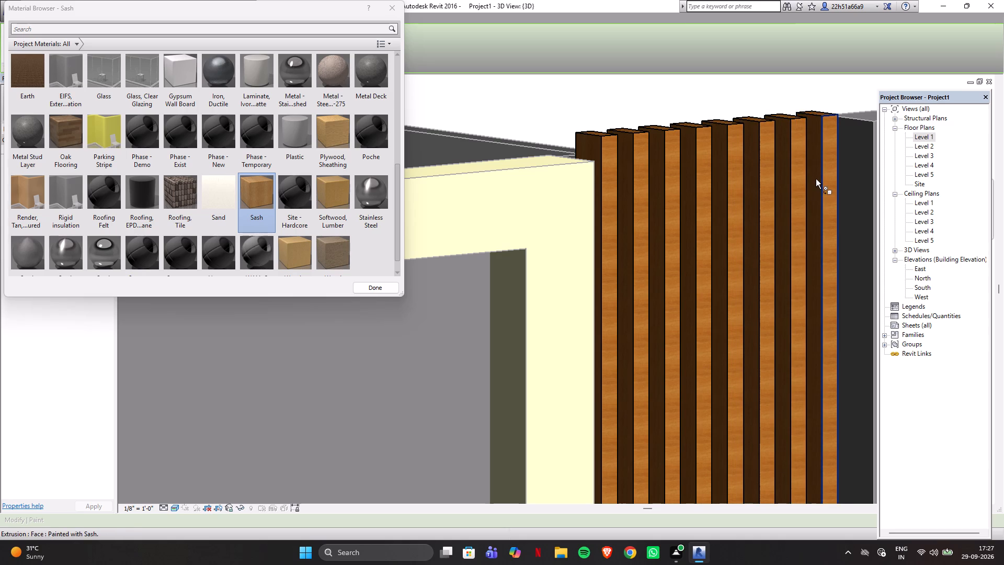
Paint the pillar-facing sides of the second, fourth and fifth slats with Sash.
middle_click_drag(815, 180, 774, 192, "shift")
scroll(631, 171, "down", 8)
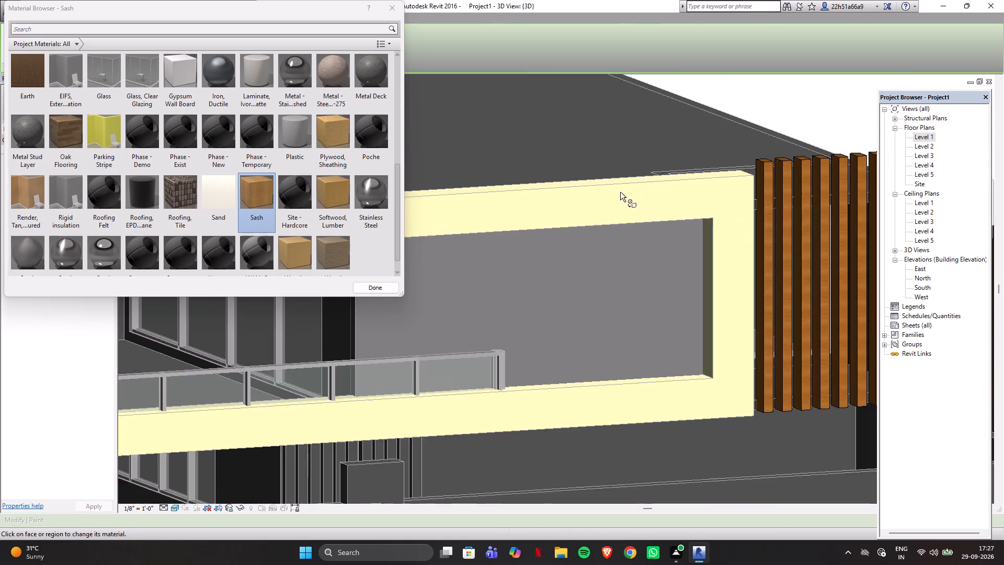
scroll(619, 195, "down", 4)
middle_click_drag(758, 183, 664, 226, "shift")
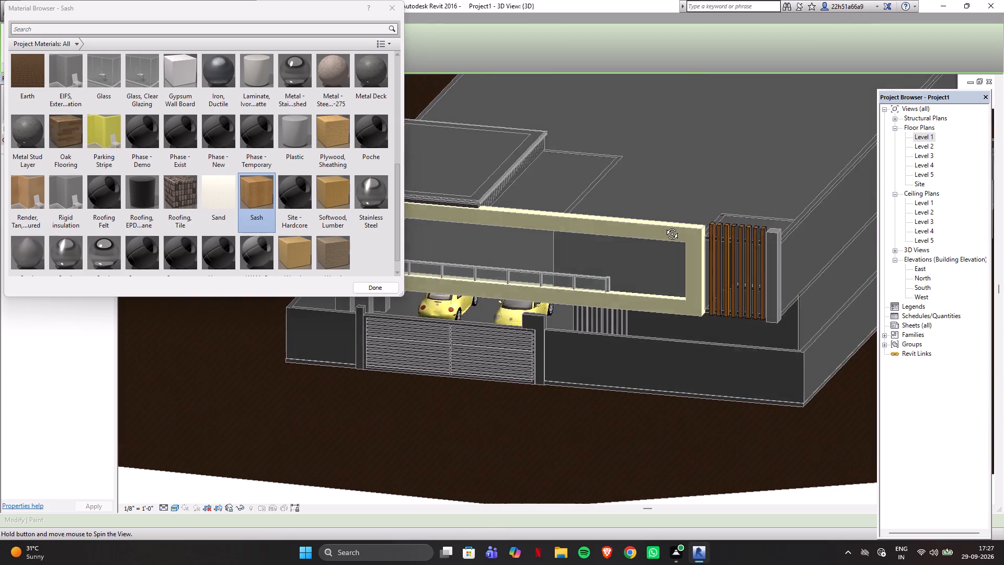
middle_click_drag(664, 226, 589, 237, "shift")
scroll(677, 380, "up", 1)
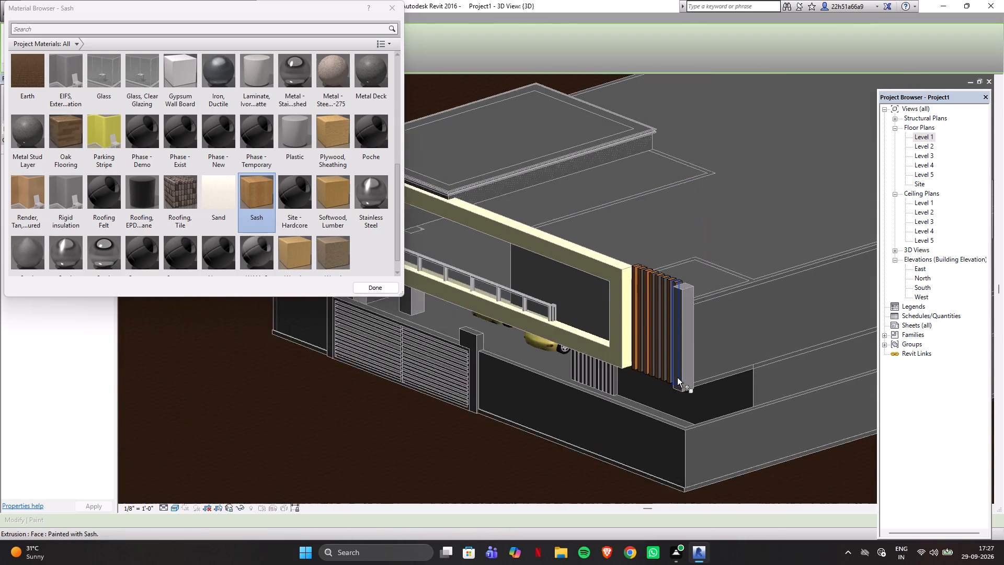
scroll(677, 378, "up", 4)
scroll(608, 242, "up", 3)
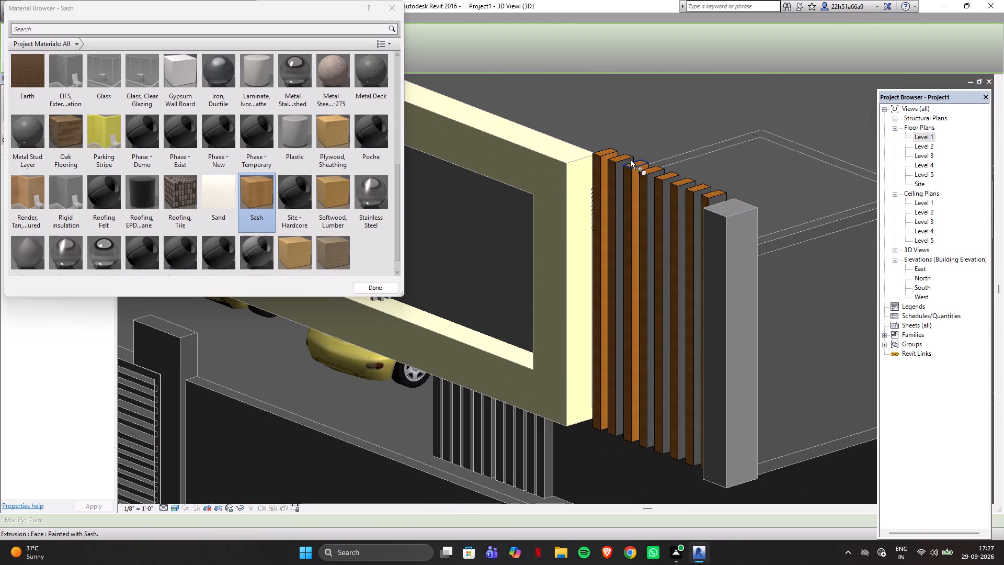
scroll(621, 169, "up", 3)
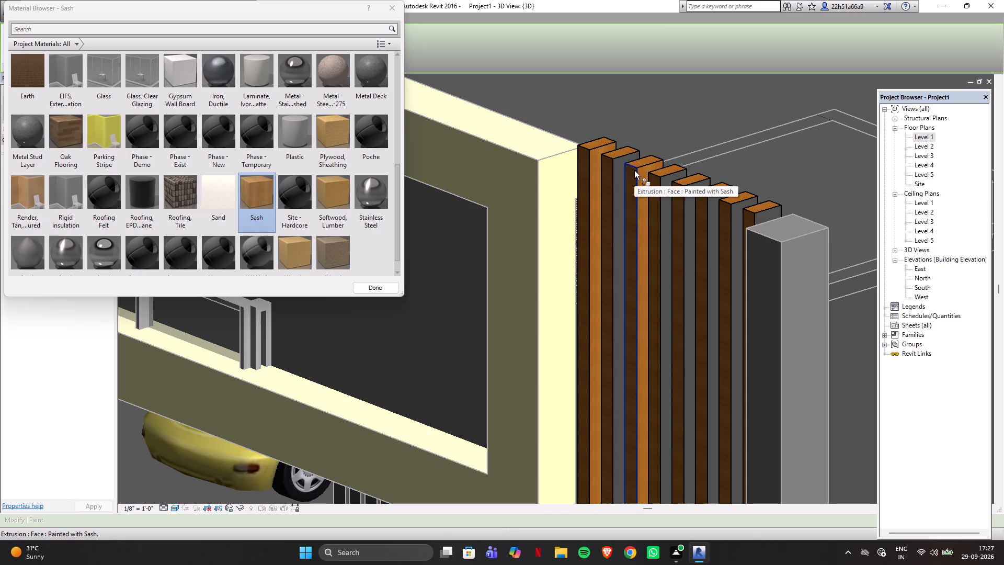
scroll(635, 156, "up", 8)
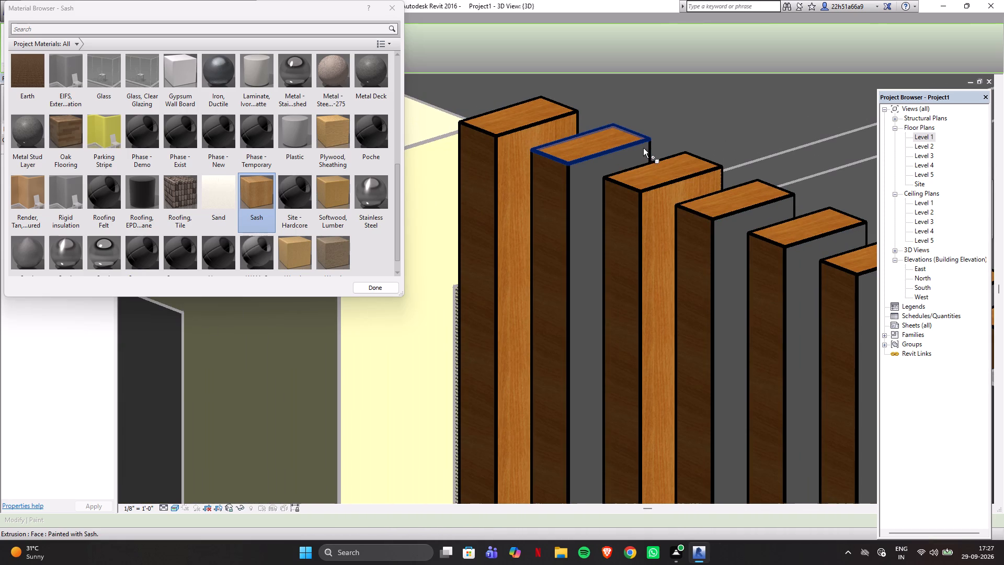
left_click(642, 157)
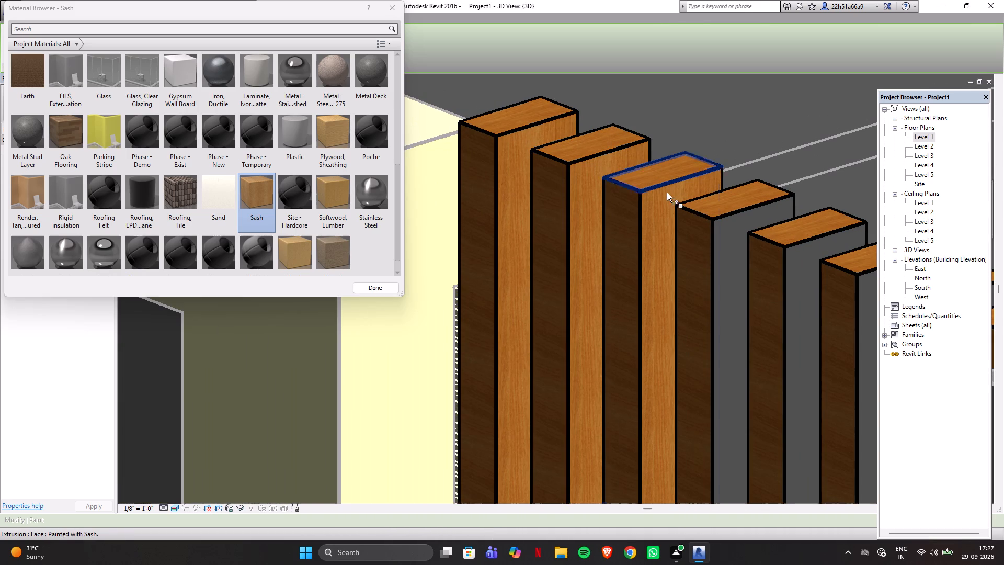
left_click(733, 225)
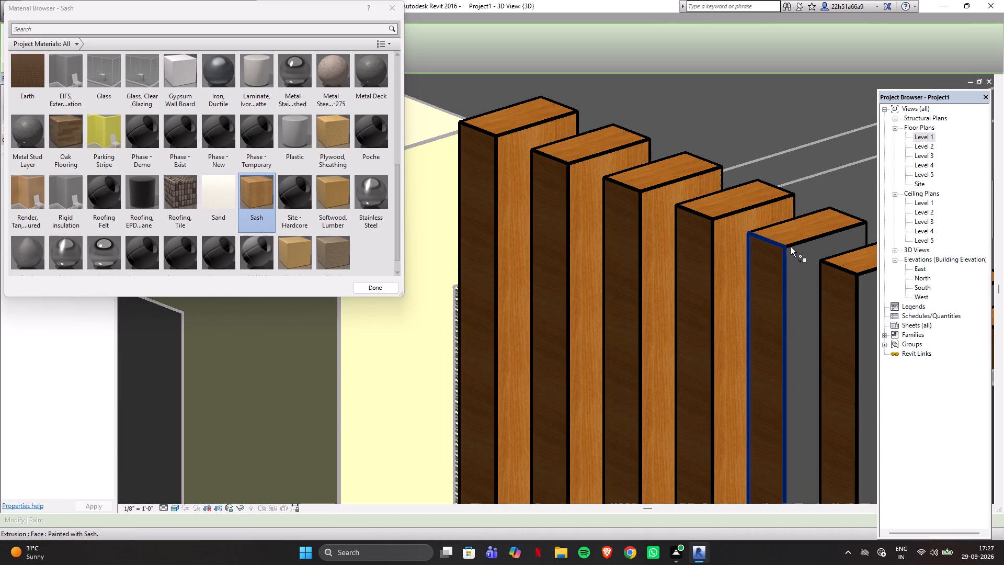
left_click(801, 253)
Paint the pillar-facing sides of the eighth, seventh and sixth slats with Sash.
scroll(780, 248, "down", 4)
scroll(730, 204, "down", 3)
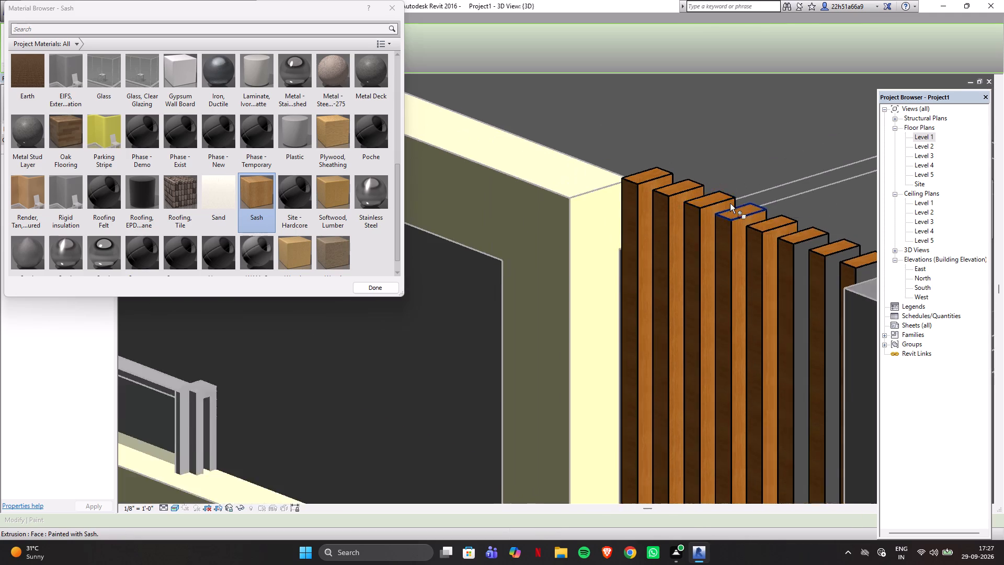
scroll(730, 204, "down", 1)
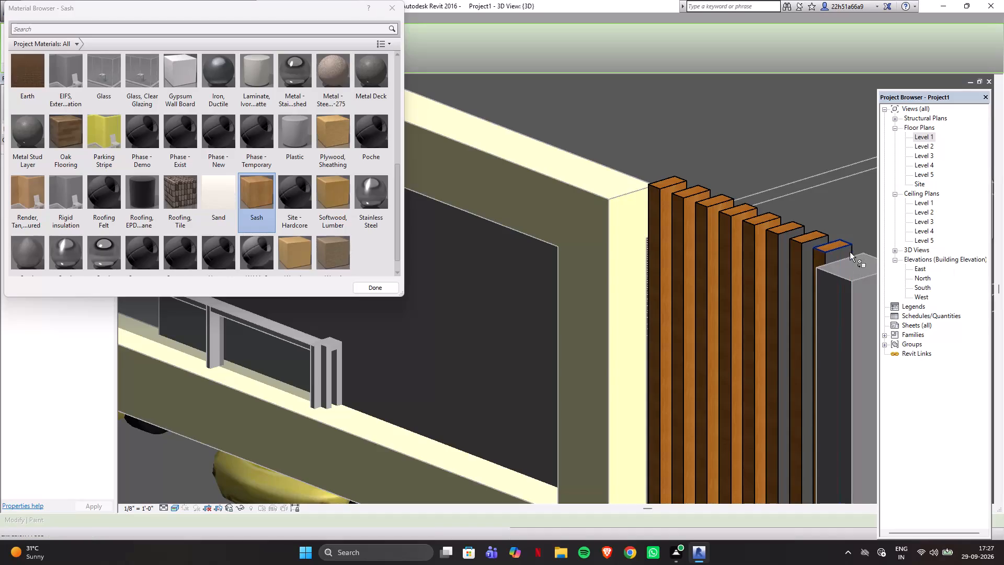
scroll(812, 228, "down", 4)
scroll(822, 234, "up", 4)
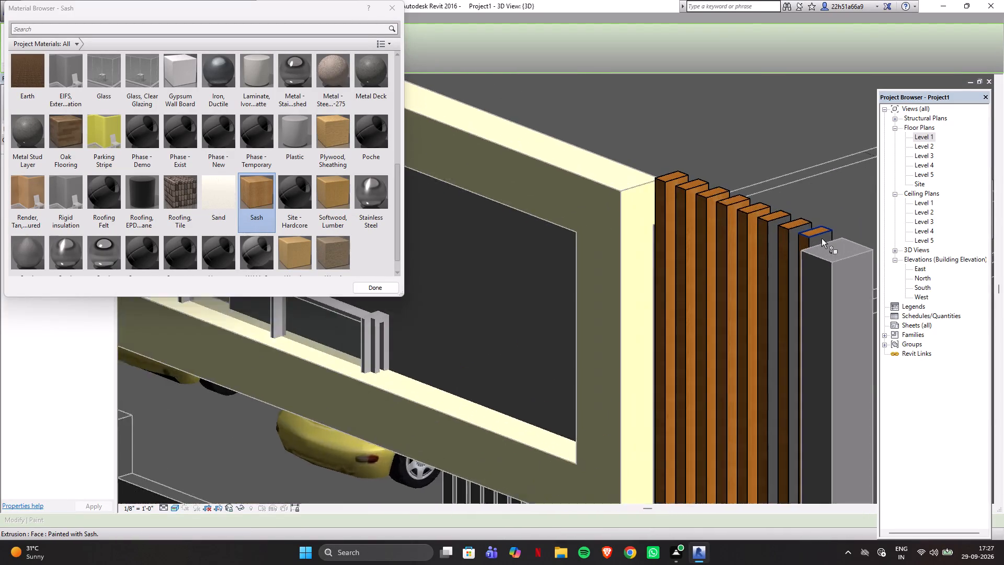
scroll(822, 239, "up", 4)
left_click(820, 242)
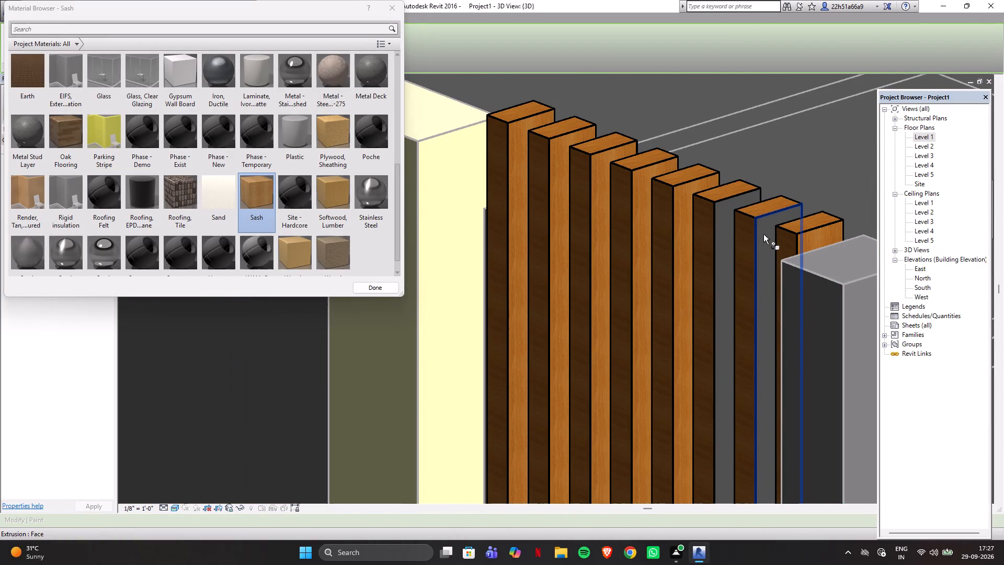
left_click(763, 234)
left_click(727, 223)
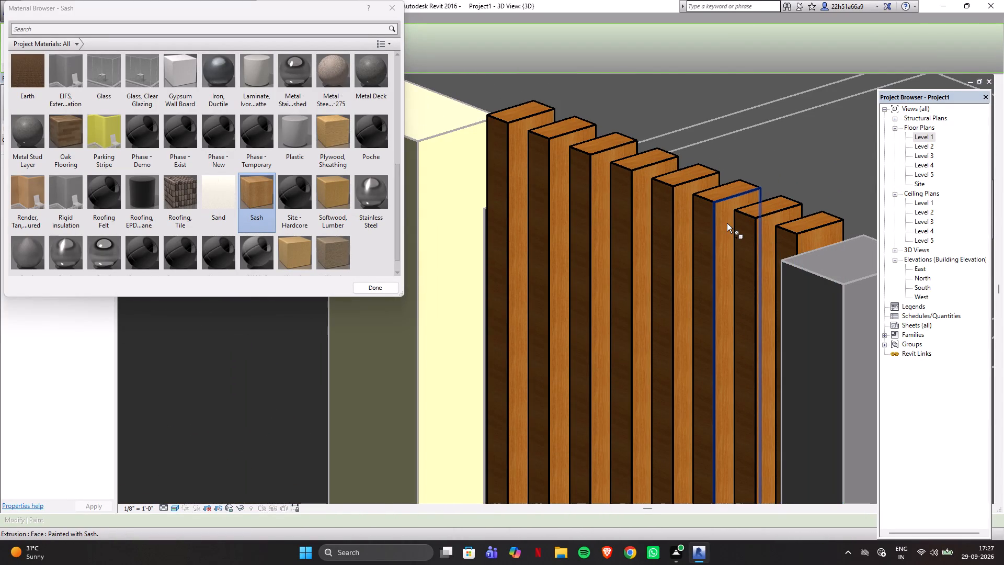
On the ground-floor slat row below the cream frame, paint the car-side end slat's side and front and the second slat's front with Sash.
scroll(727, 223, "down", 11)
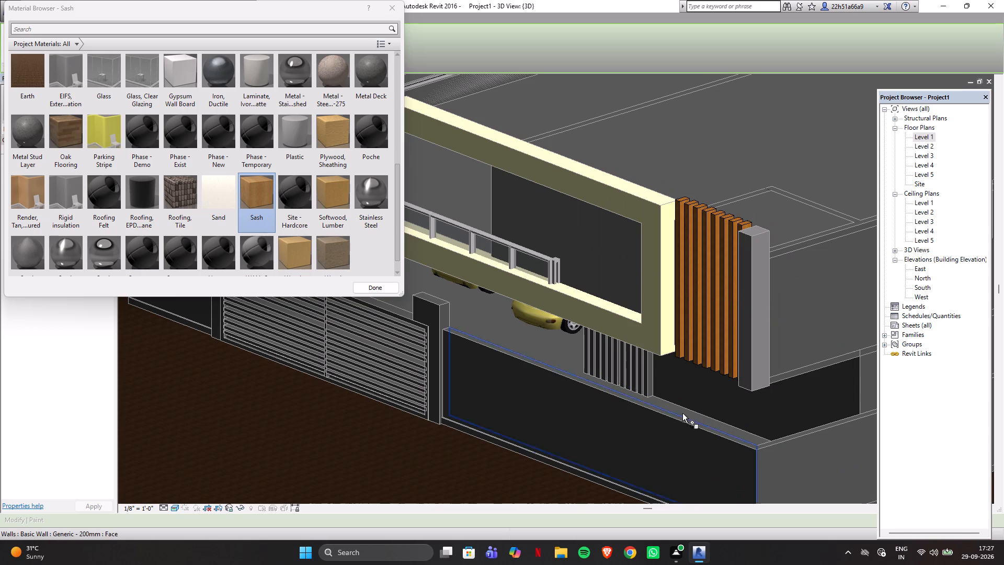
middle_click_drag(603, 350, 663, 342, "shift")
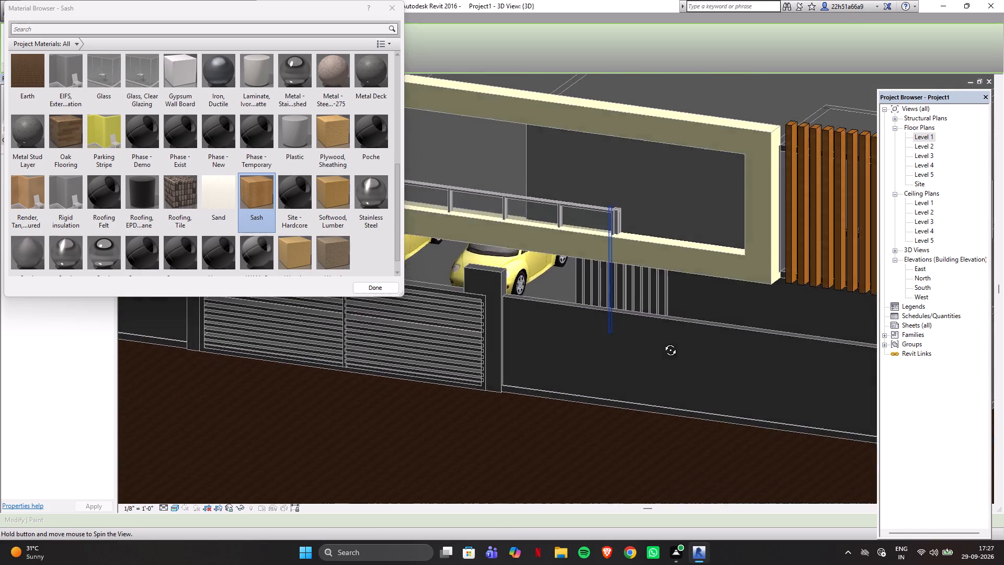
middle_click_drag(663, 342, 830, 357, "shift")
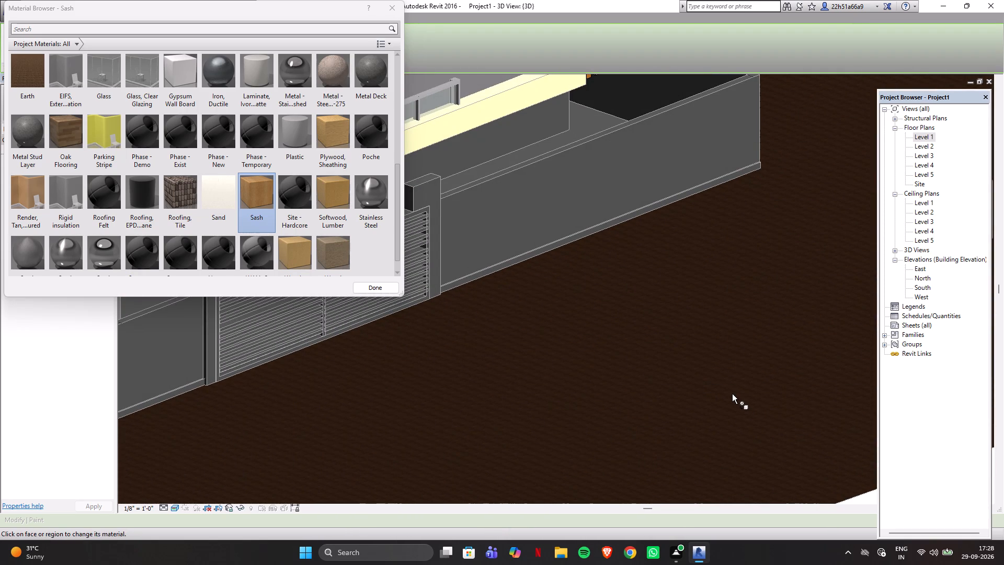
scroll(699, 334, "down", 1)
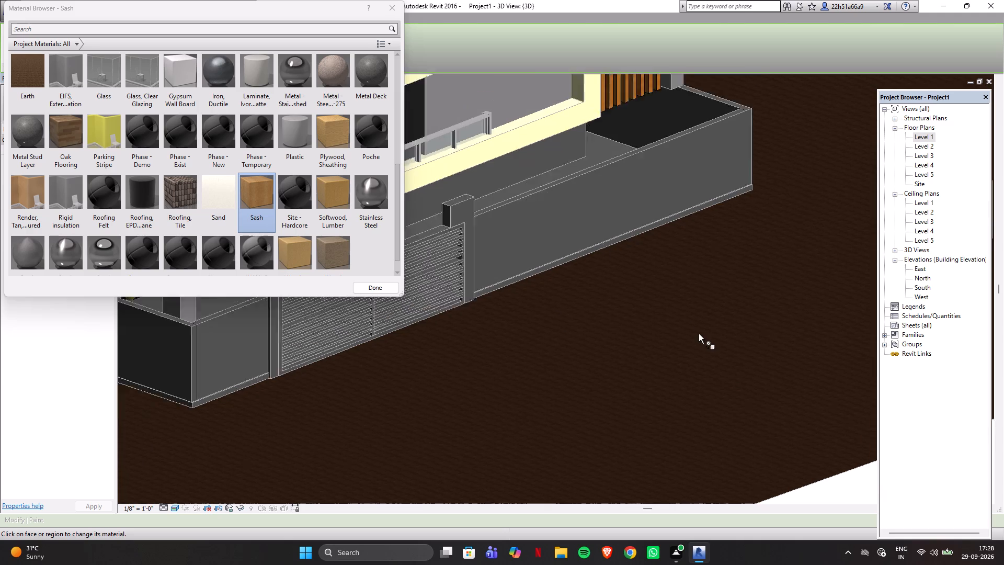
scroll(699, 334, "down", 3)
scroll(441, 191, "up", 4)
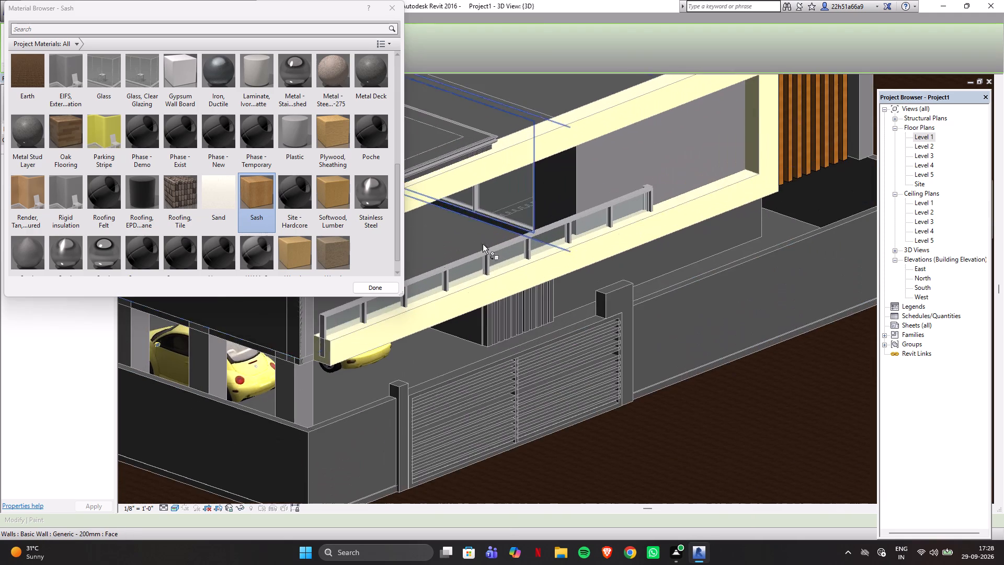
scroll(495, 323, "up", 8)
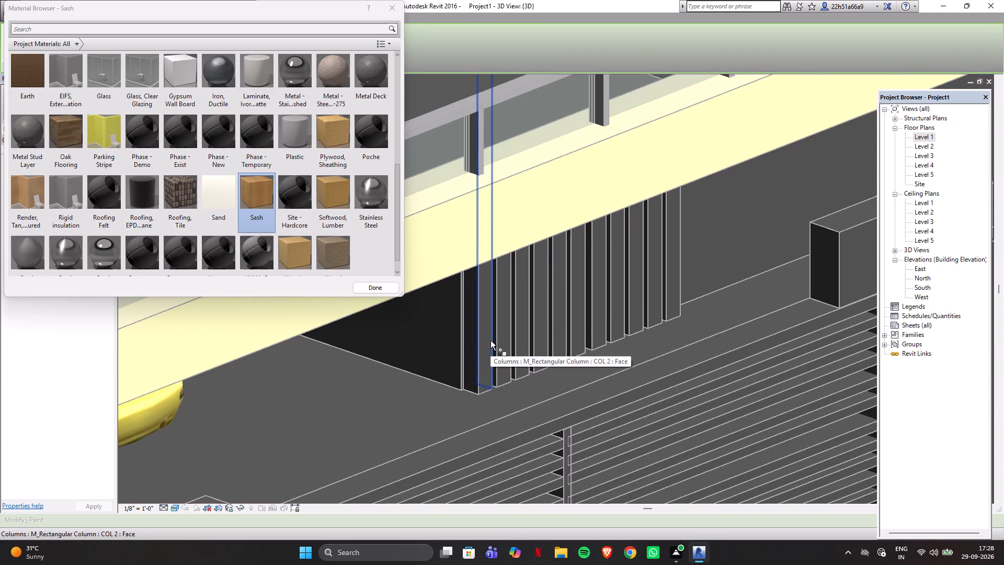
left_click(490, 341)
left_click(480, 340)
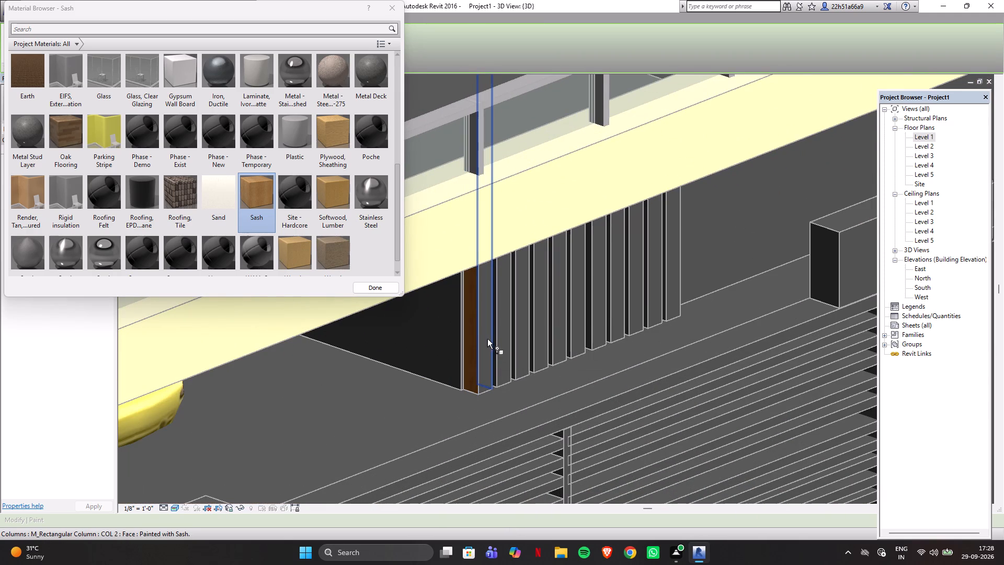
left_click(496, 369)
left_click(504, 366)
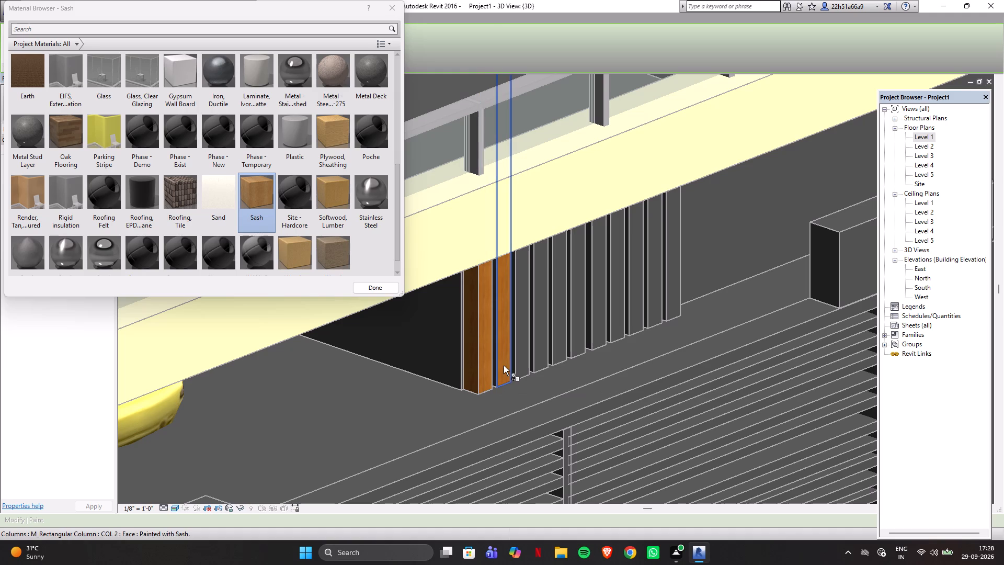
Paint the front of the ground-floor slat farthest from the cars and the side faces of the last few slats with Sash.
scroll(617, 354, "down", 3)
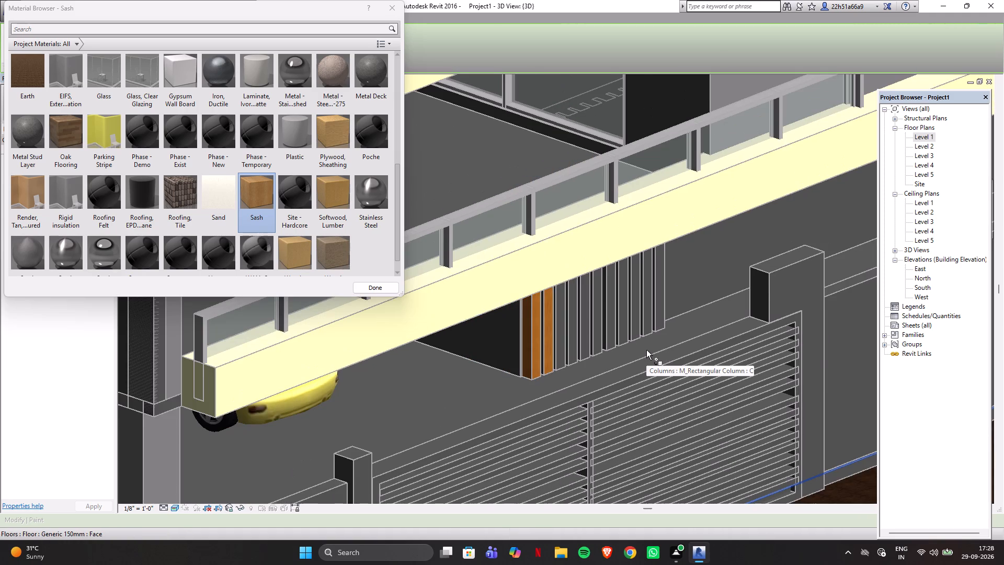
middle_click_drag(643, 348, 611, 343, "shift")
scroll(763, 285, "up", 3)
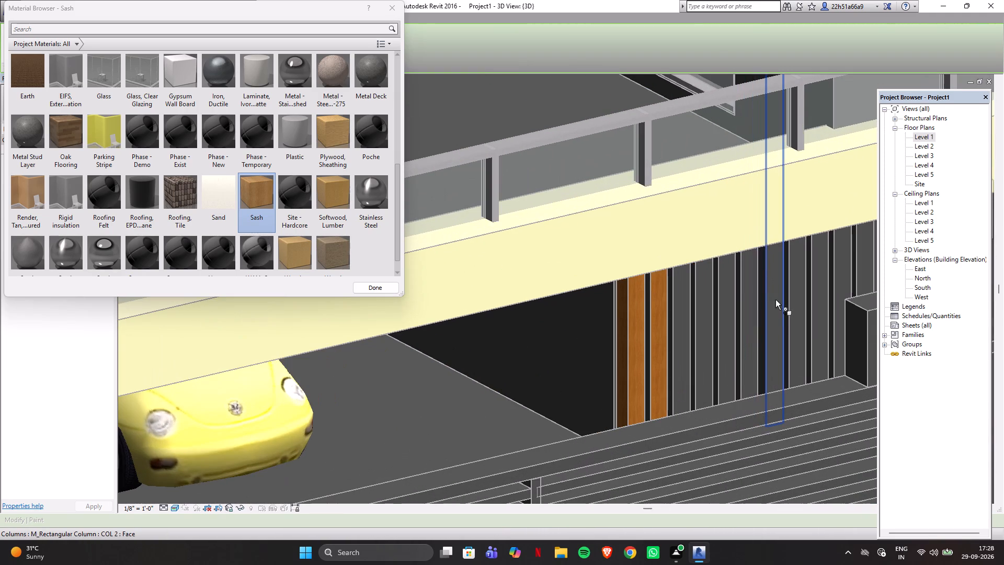
scroll(679, 320, "down", 5)
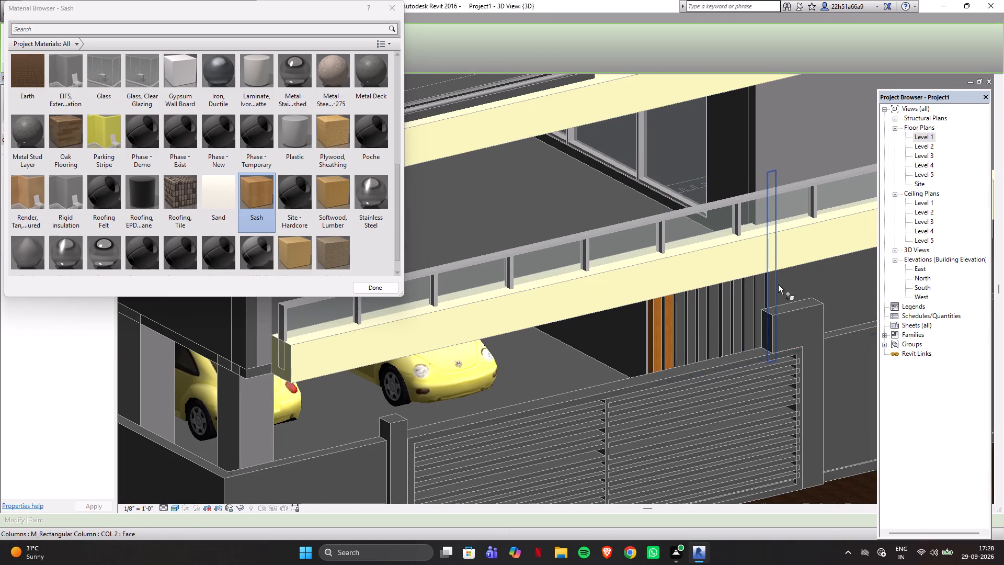
scroll(778, 285, "up", 4)
left_click(770, 287)
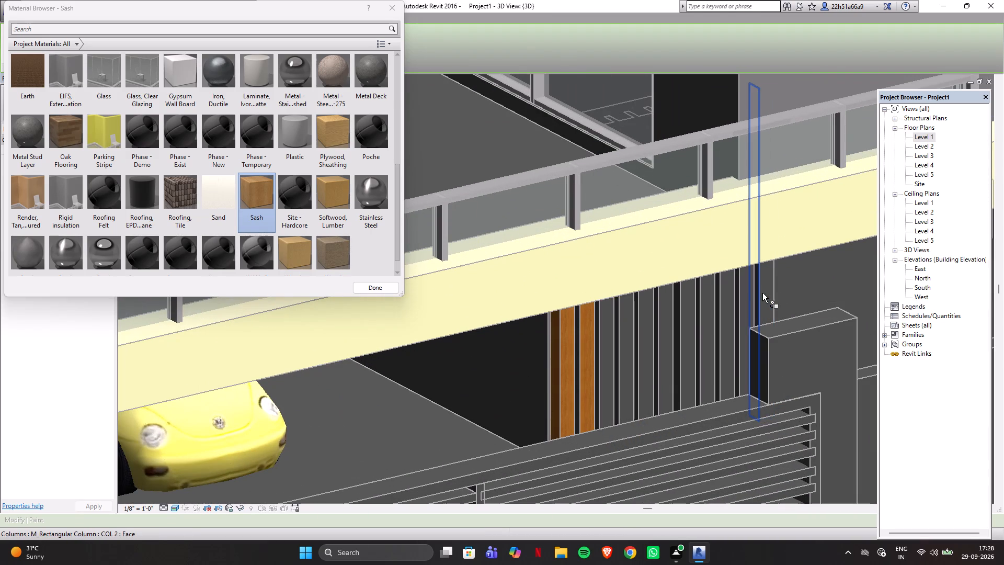
left_click(762, 293)
left_click(766, 292)
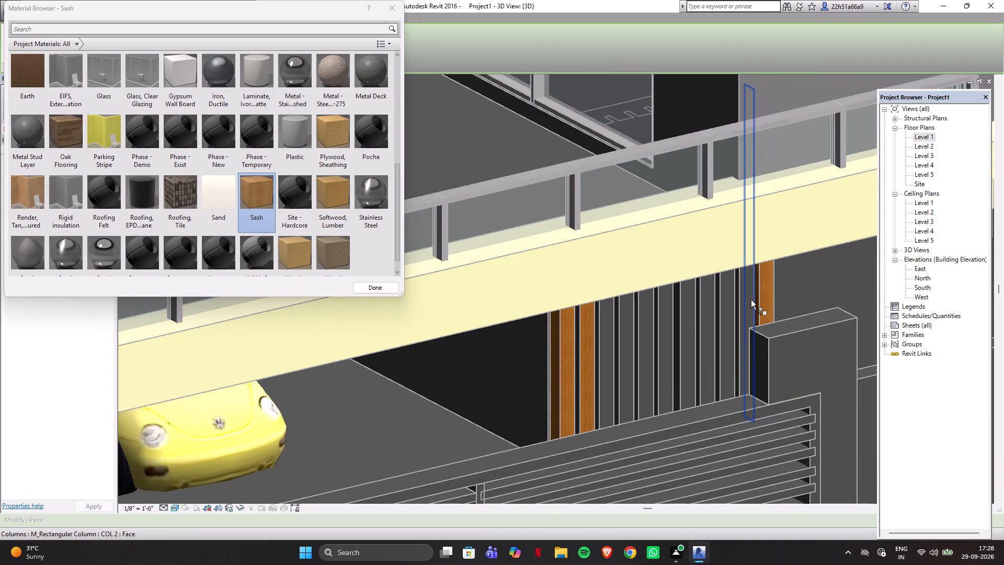
left_click(751, 300)
left_click(745, 301)
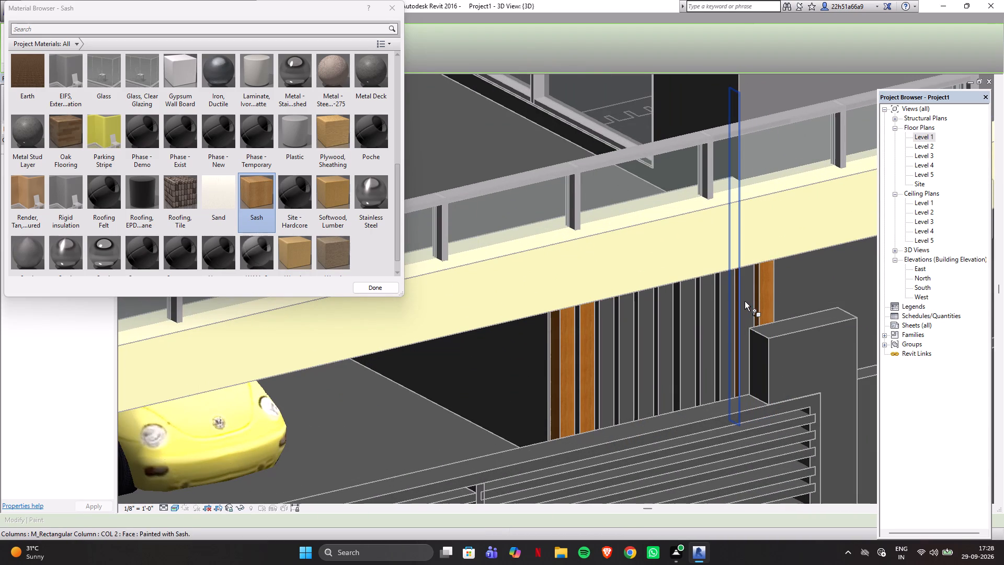
left_click(749, 301)
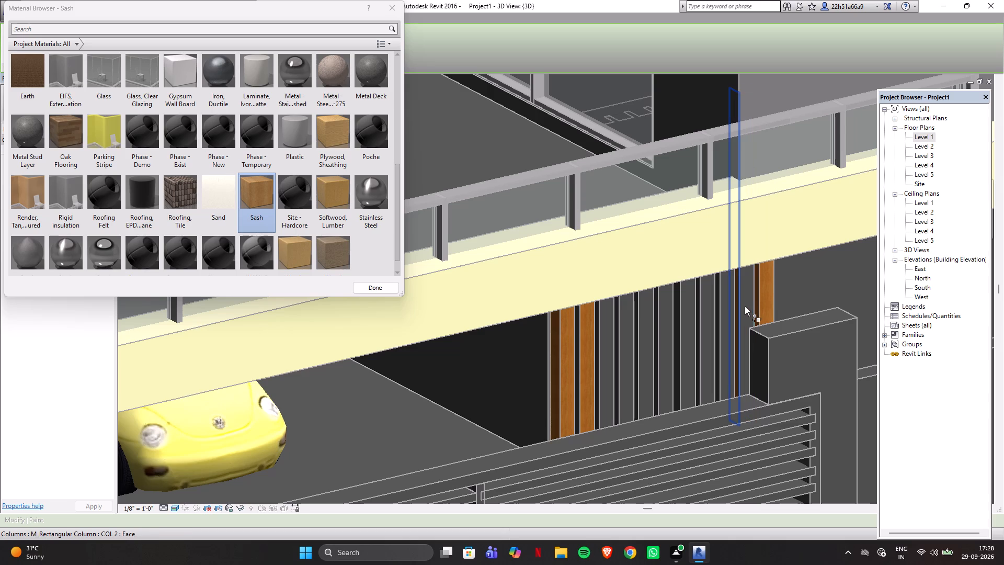
left_click(744, 308)
left_click(728, 321)
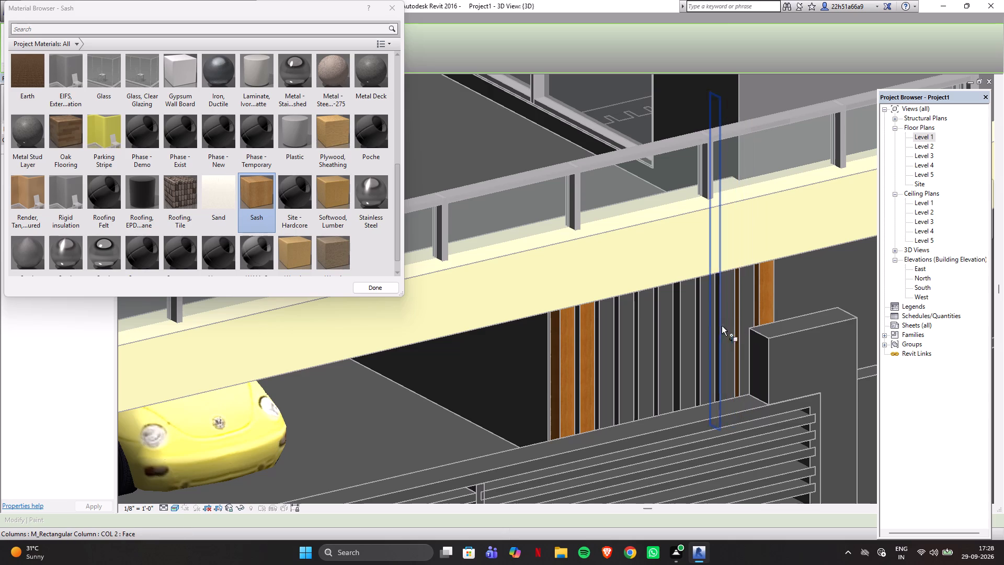
Paint the fronts of the tenth through third ground-floor slats, counted from the car-side end, with Sash.
scroll(727, 332, "down", 1)
middle_click_drag(728, 336, 658, 355, "shift")
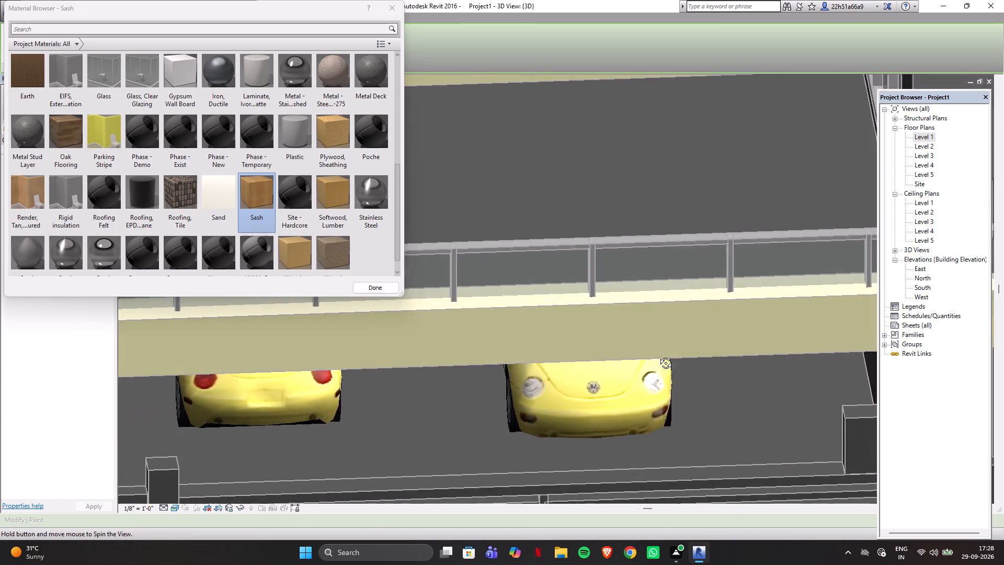
middle_click_drag(658, 355, 654, 355, "shift")
scroll(647, 356, "down", 8)
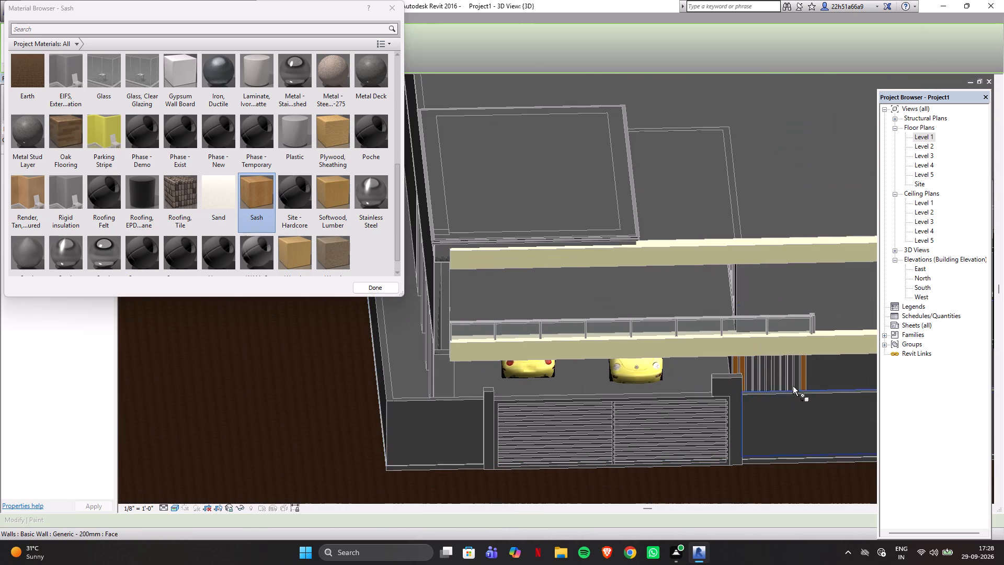
scroll(793, 386, "up", 11)
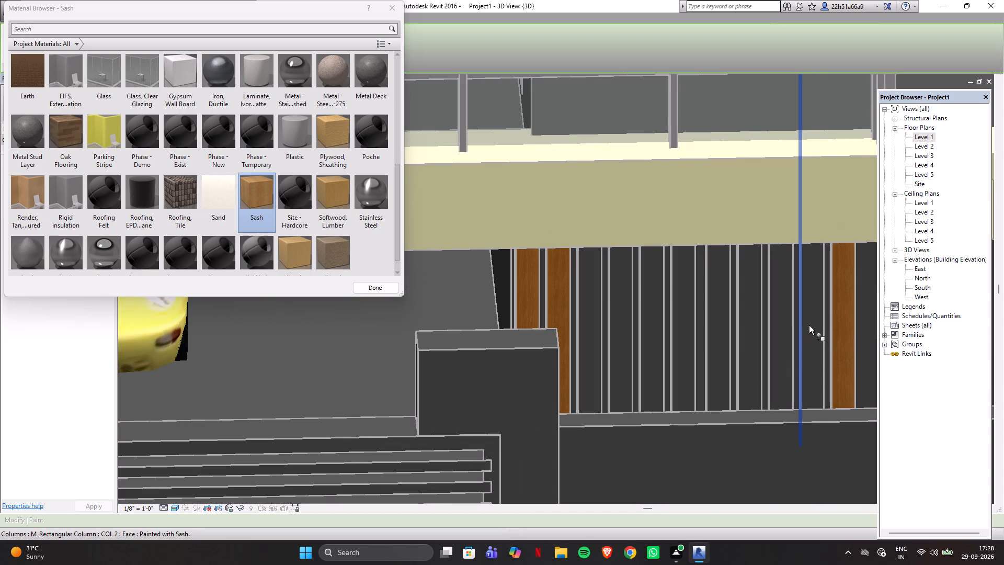
left_click(809, 325)
left_click(784, 330)
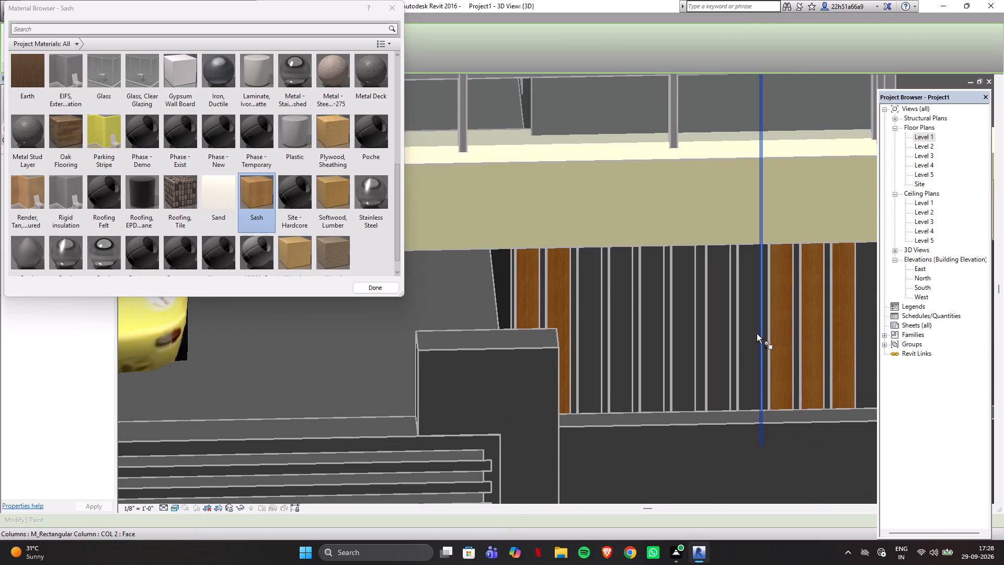
left_click(752, 334)
left_click(721, 336)
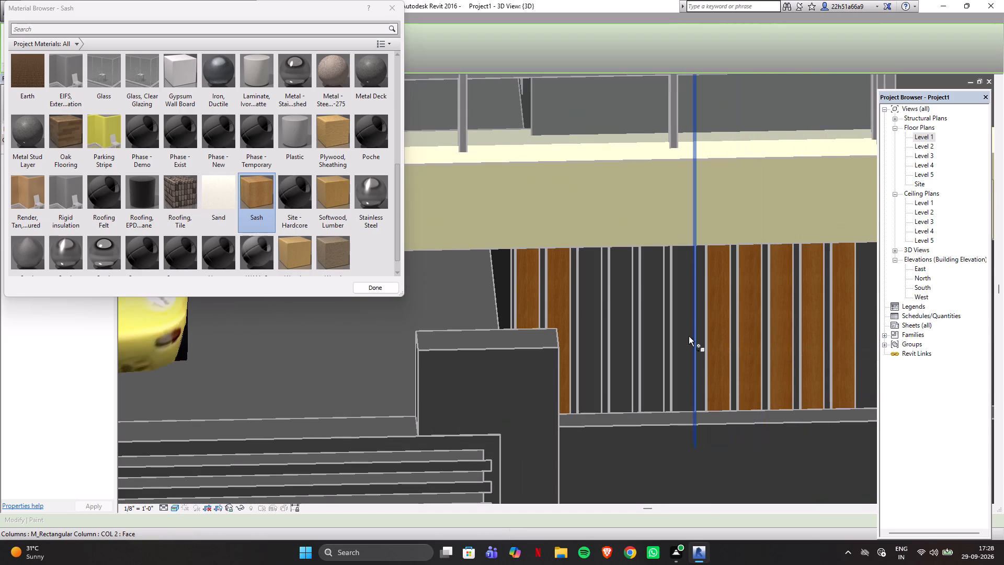
left_click(683, 337)
left_click(651, 337)
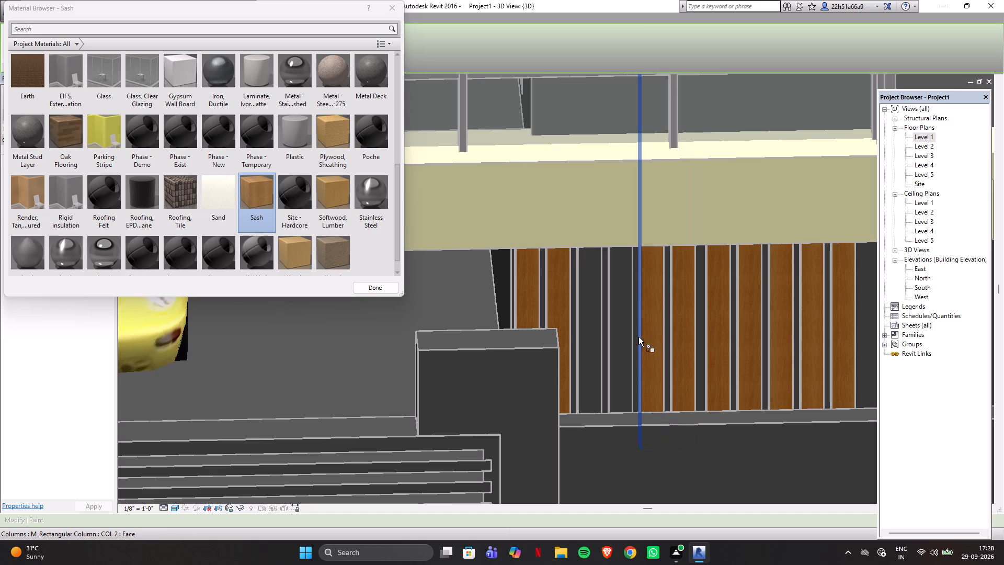
left_click(624, 339)
left_click(590, 339)
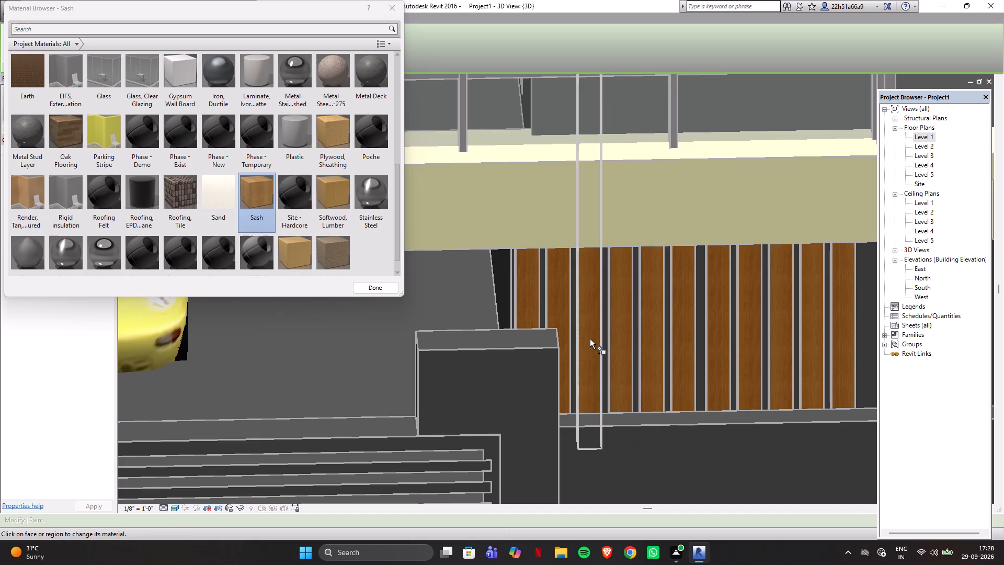
Paint the sides facing away from the cars on the eighth through second ground-floor slats with Sash.
scroll(590, 339, "down", 4)
middle_click_drag(754, 350, 703, 356, "shift")
scroll(608, 411, "down", 3)
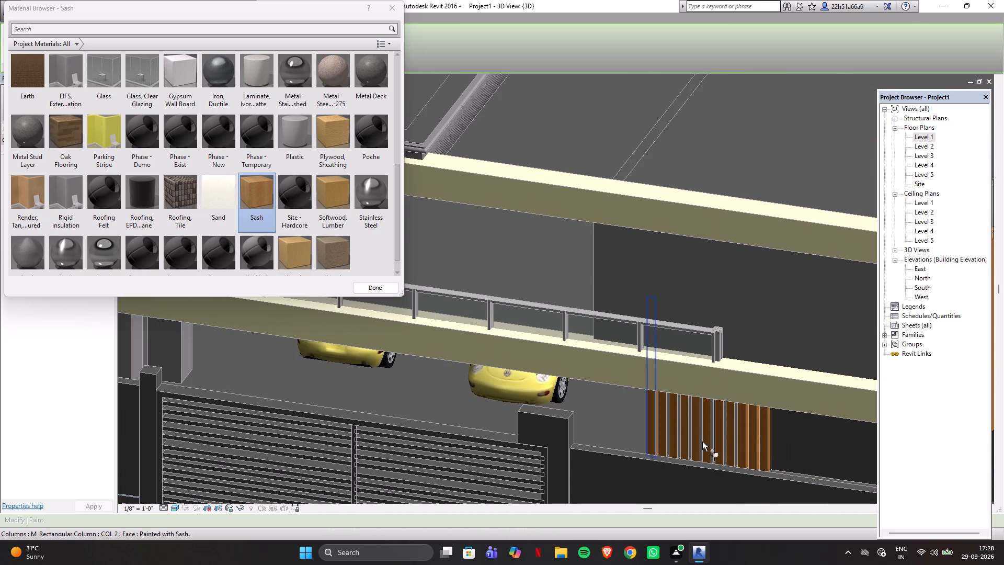
scroll(768, 449, "up", 8)
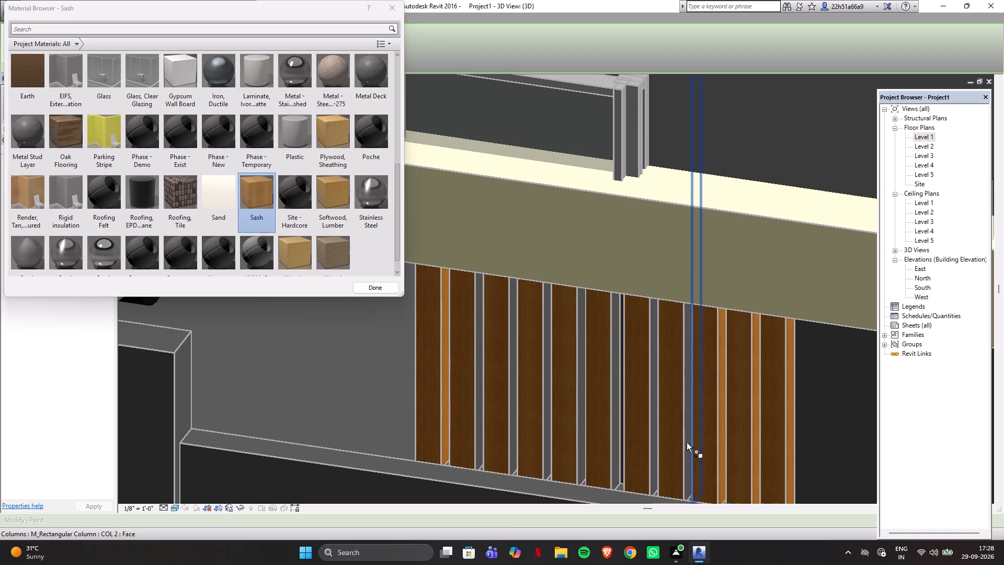
scroll(686, 443, "up", 4)
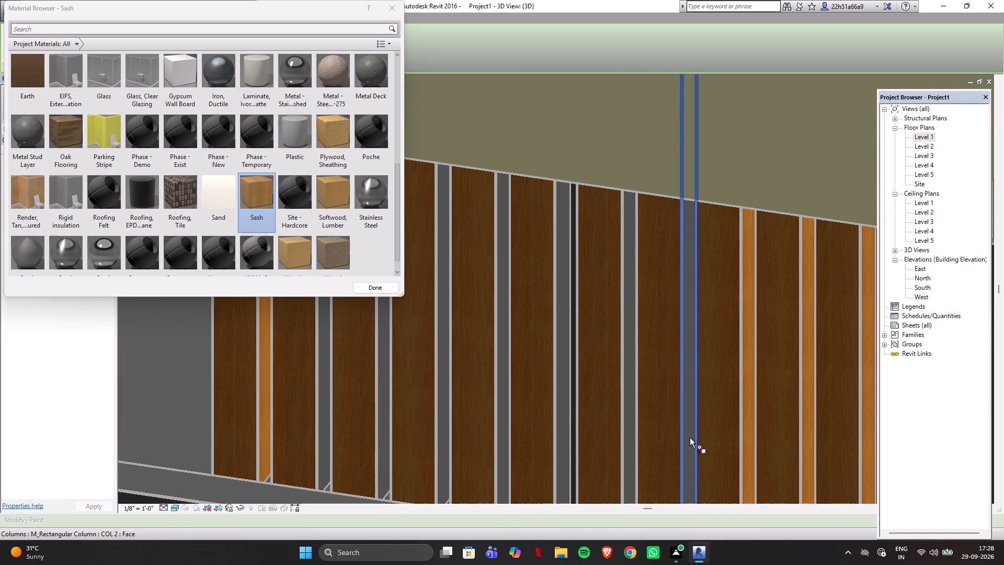
left_click(690, 438)
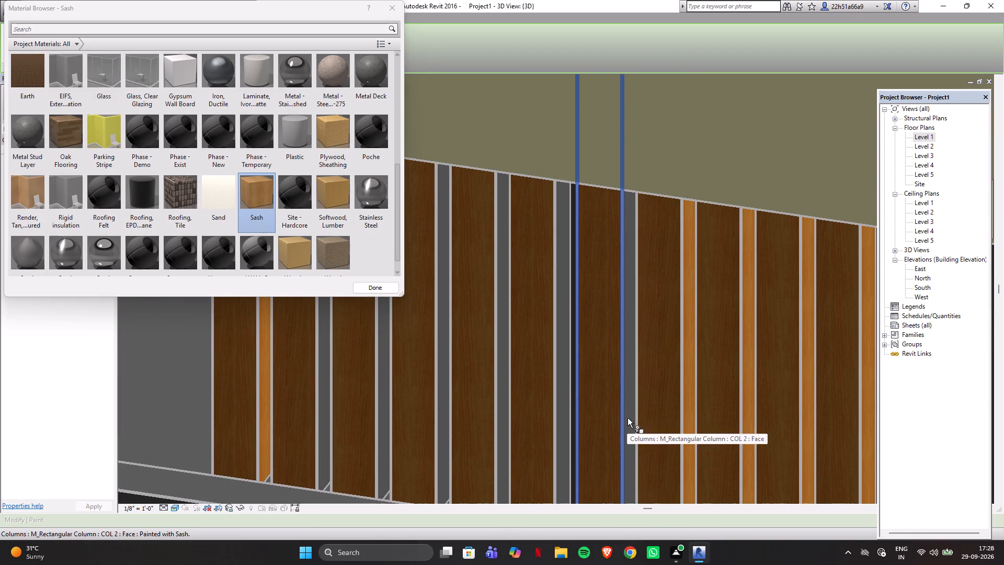
left_click(629, 418)
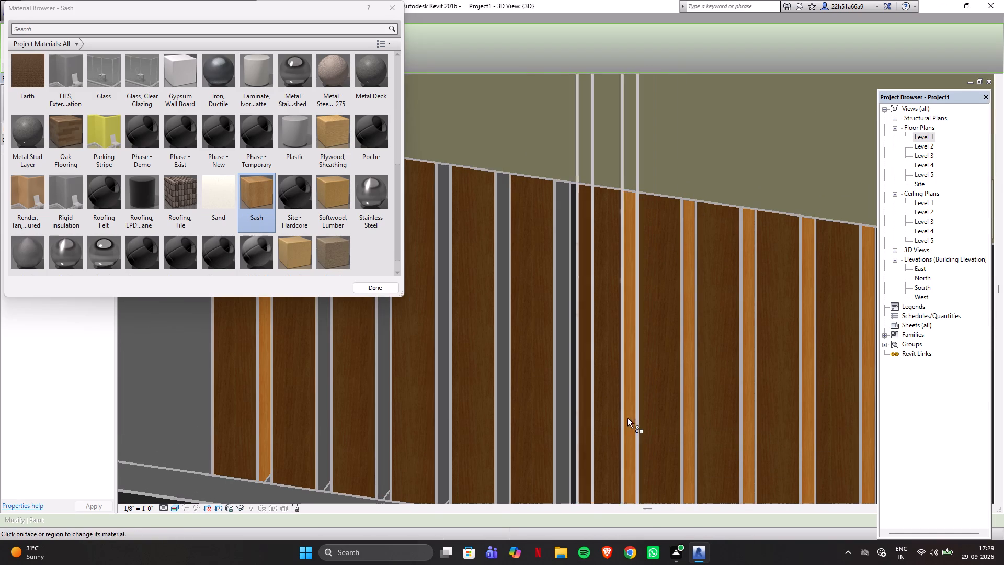
left_click(563, 403)
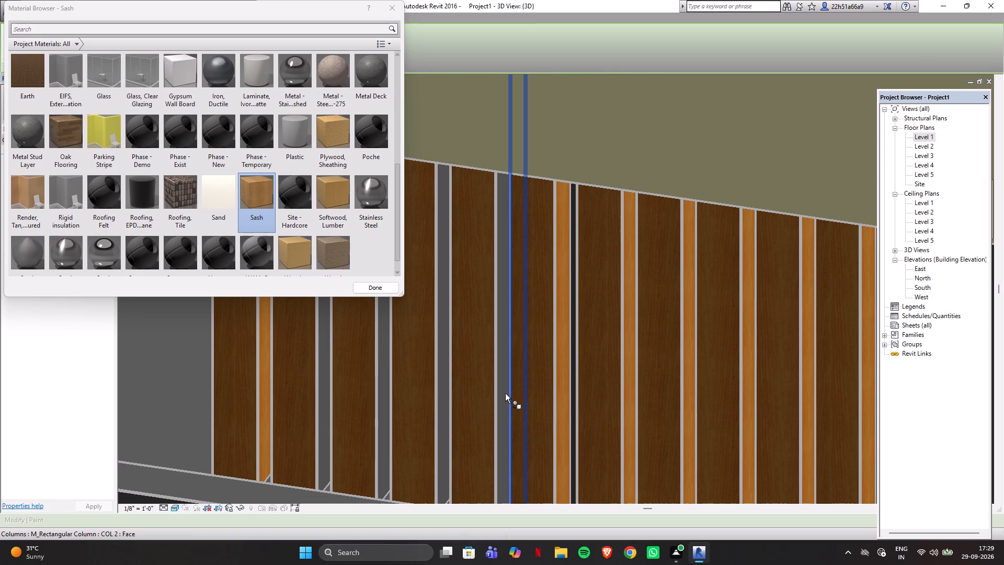
left_click(503, 394)
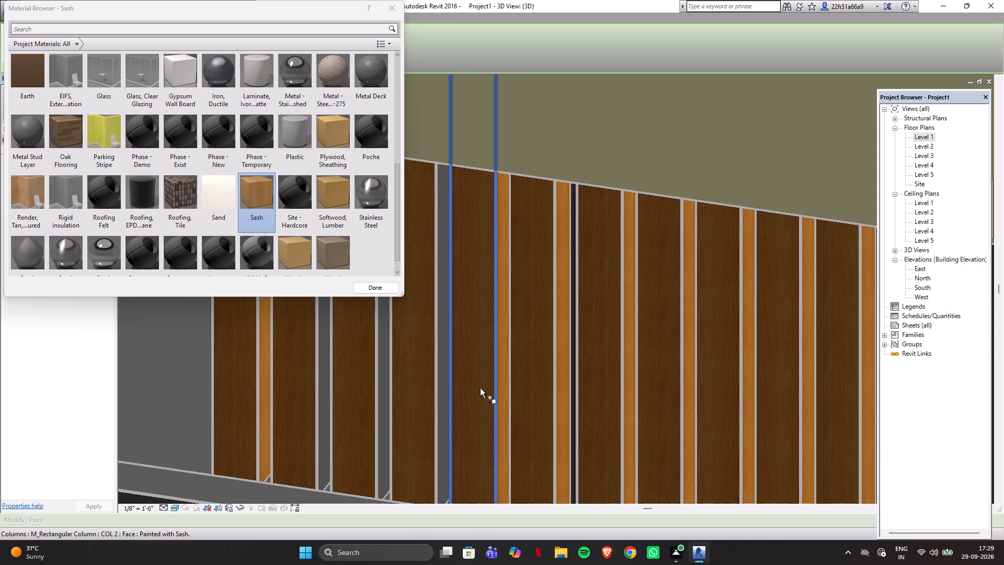
left_click(443, 383)
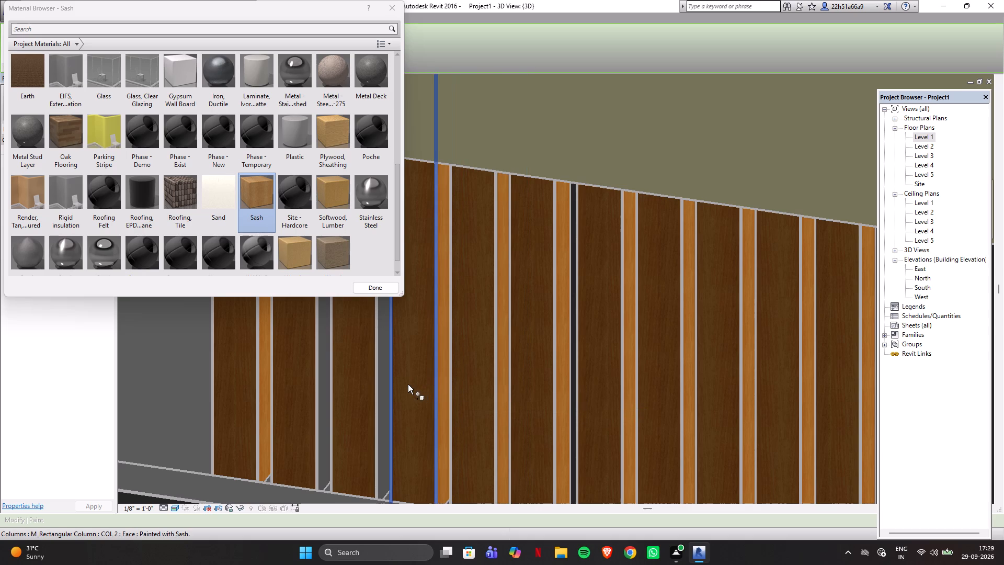
left_click(383, 390)
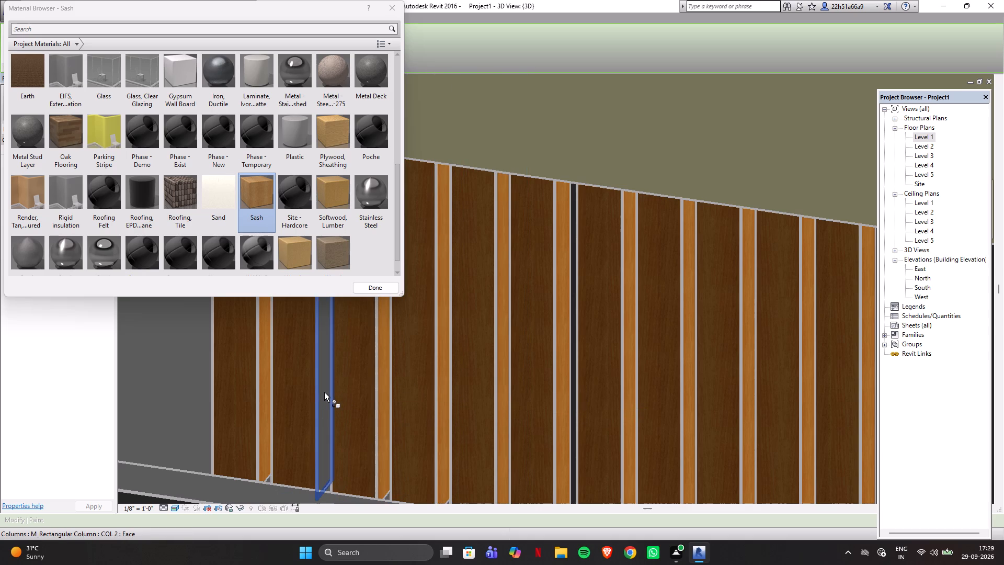
left_click(324, 392)
Paint the car-facing sides of the second through ninth ground-floor slats with Sash.
scroll(346, 395, "down", 3)
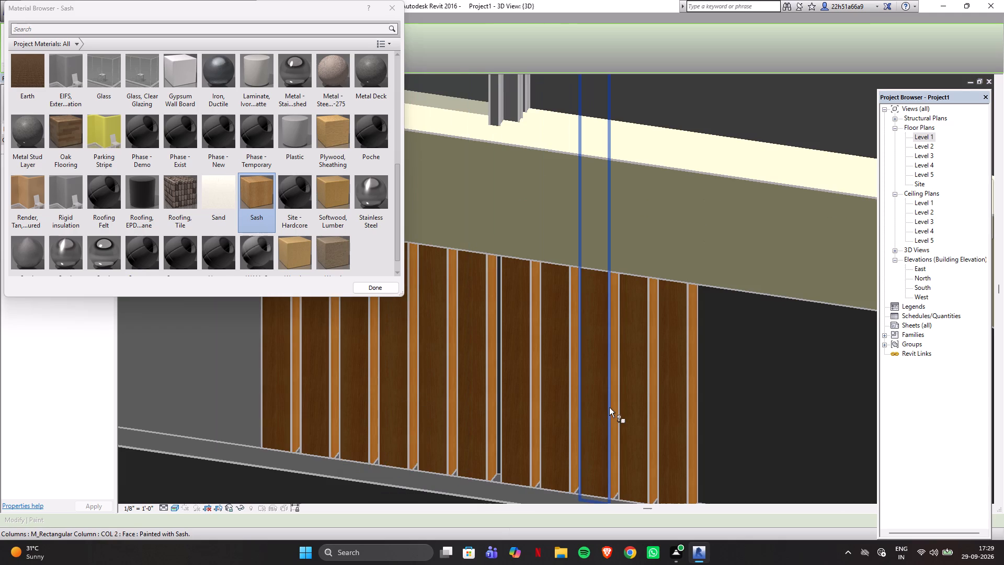
middle_click_drag(695, 423, 768, 430, "shift")
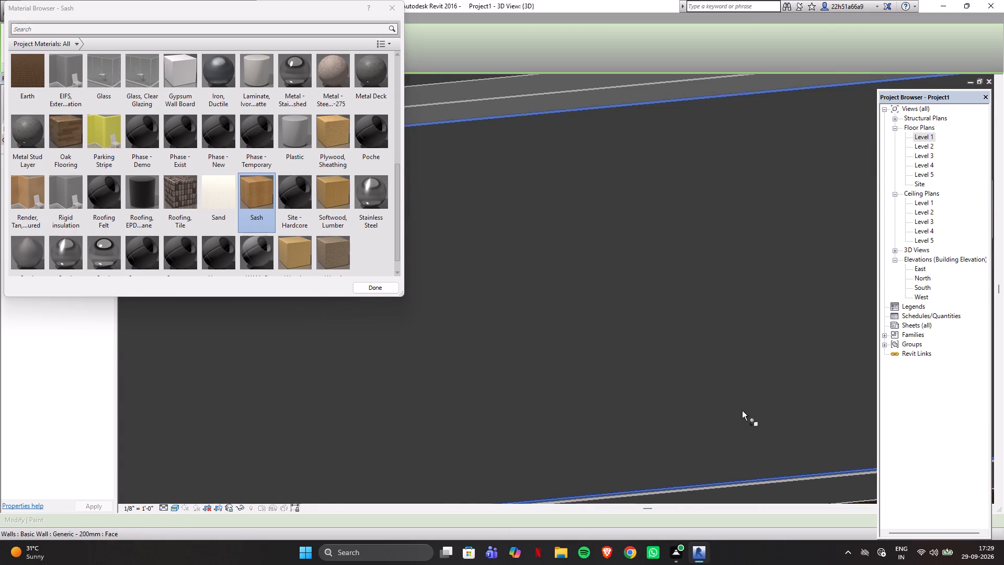
scroll(772, 397, "down", 8)
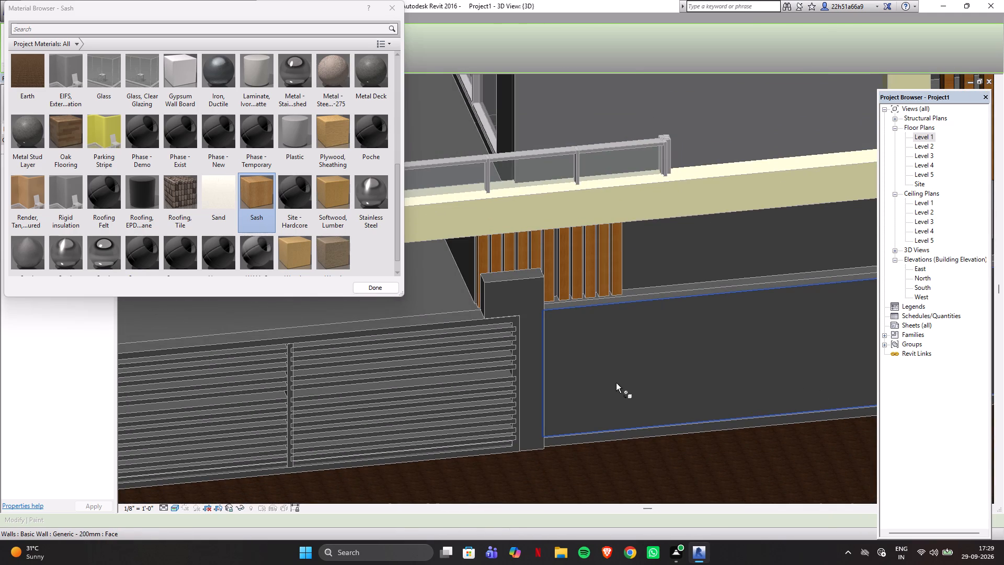
middle_click_drag(616, 383, 677, 375, "shift")
scroll(733, 358, "down", 4)
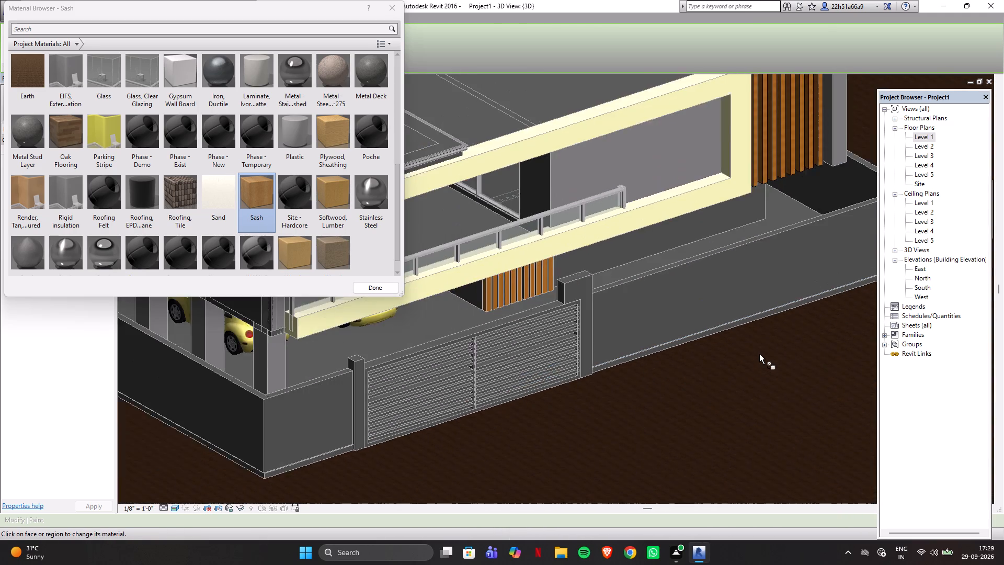
scroll(759, 354, "down", 3)
scroll(567, 304, "up", 5)
scroll(641, 335, "up", 6)
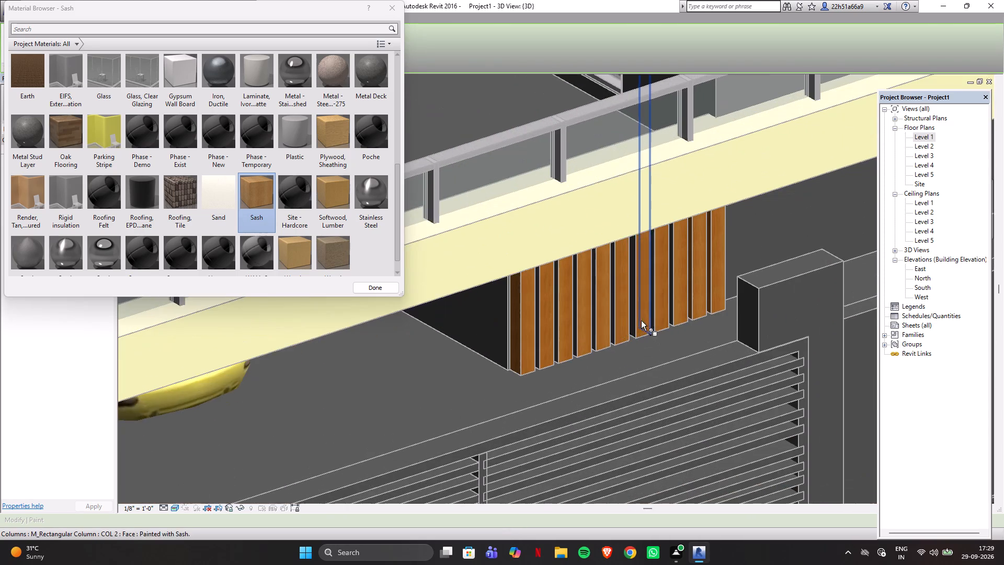
scroll(634, 317, "up", 5)
scroll(618, 363, "up", 5)
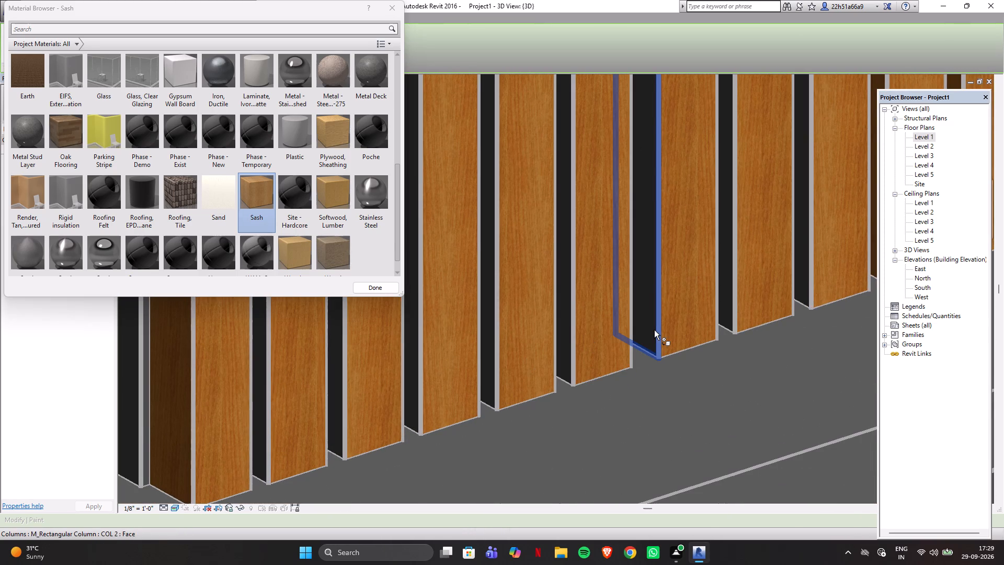
left_click(654, 329)
left_click(569, 347)
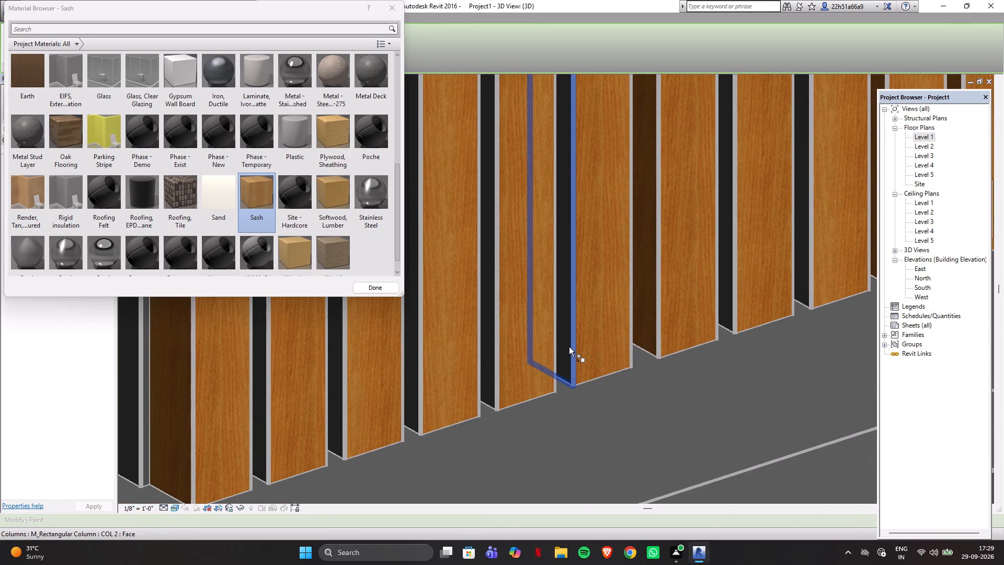
left_click(496, 357)
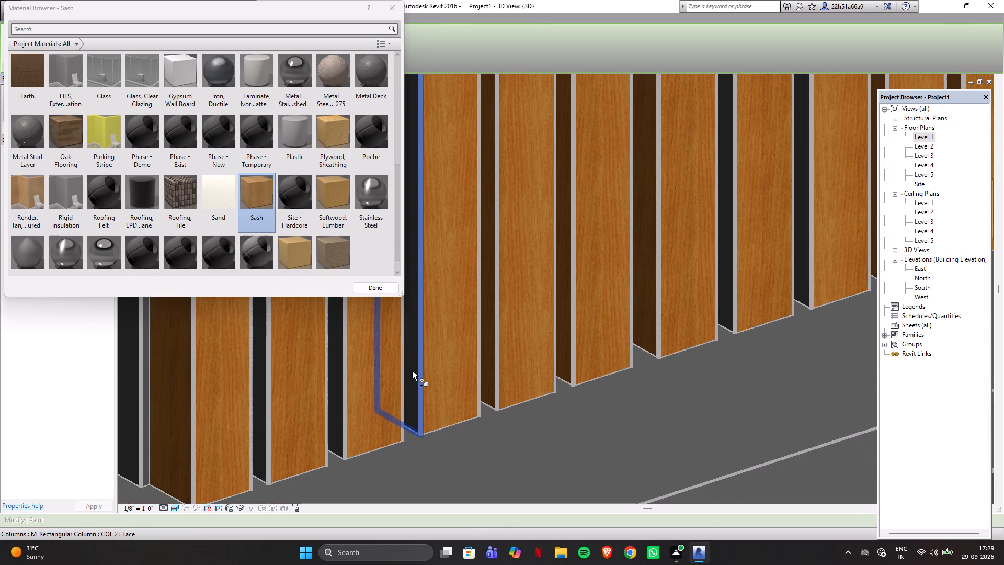
left_click(412, 371)
left_click(340, 383)
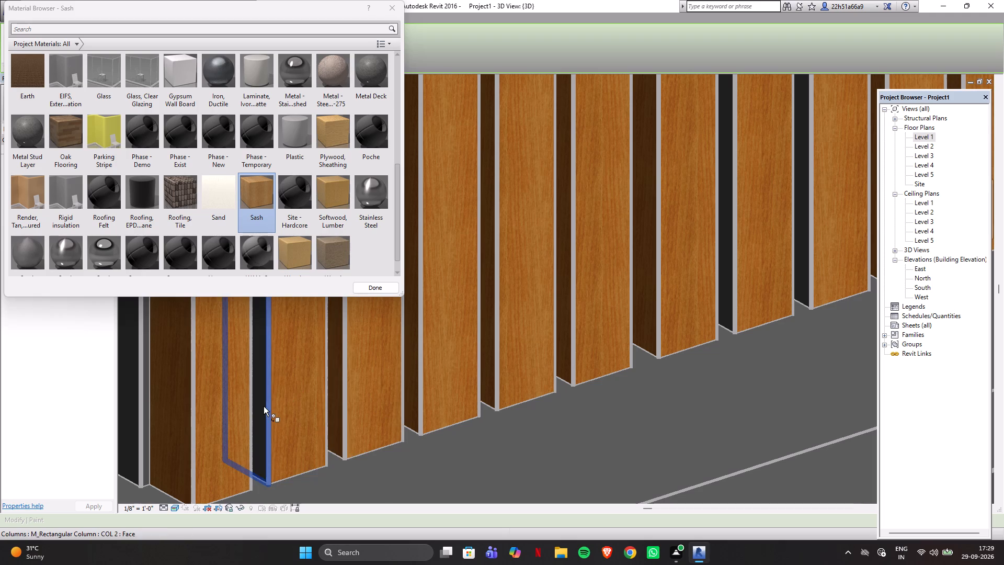
left_click(264, 406)
left_click(727, 310)
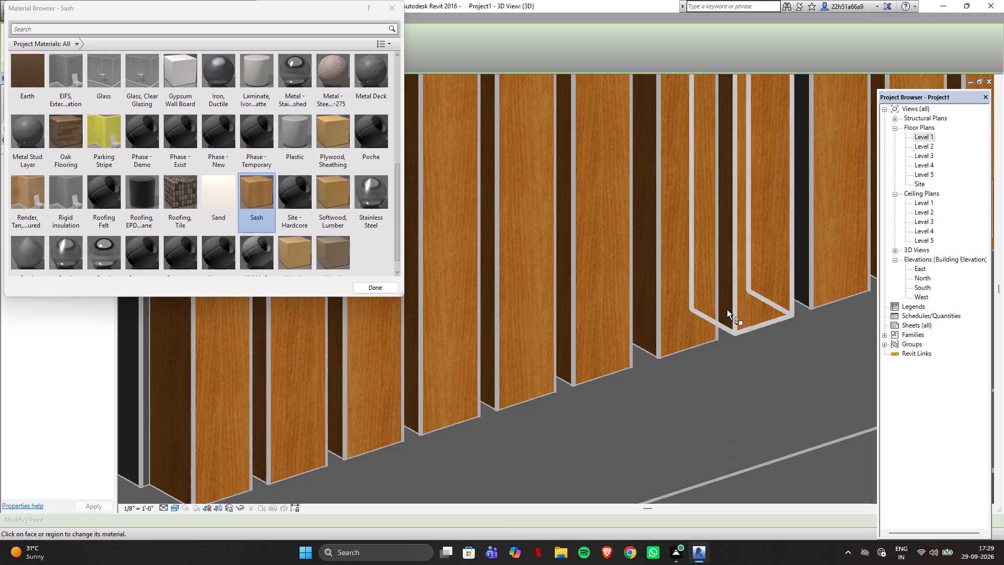
left_click(805, 276)
scroll(772, 309, "down", 5)
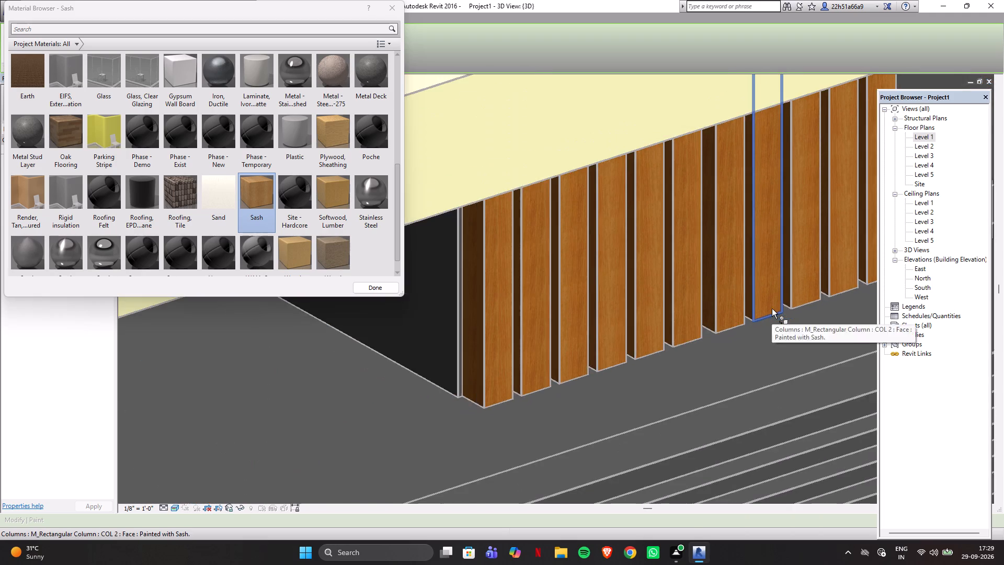
Check the Sash finish on the ground-floor slats and end the Paint operation.
scroll(772, 309, "down", 4)
scroll(830, 240, "up", 3)
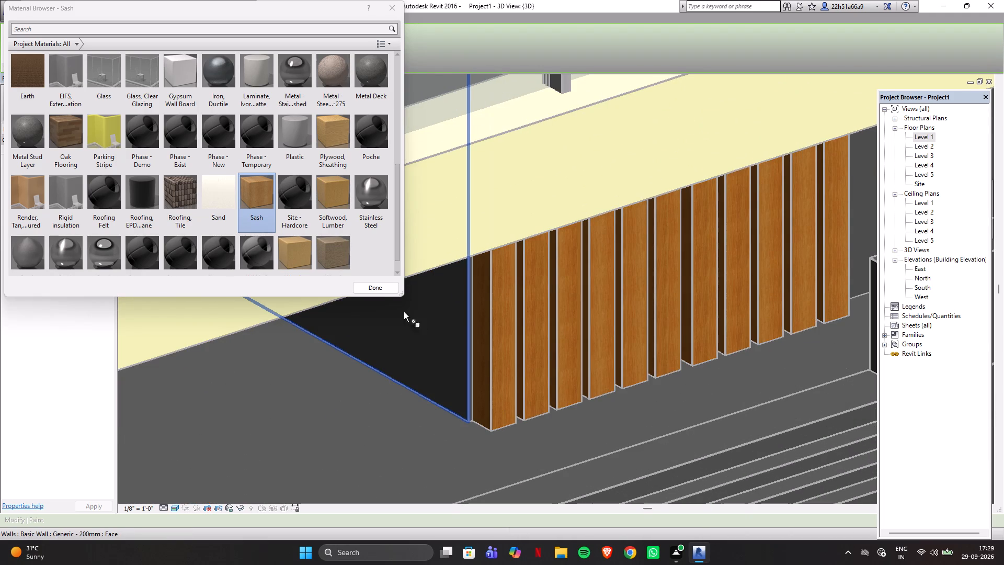
left_click(372, 289)
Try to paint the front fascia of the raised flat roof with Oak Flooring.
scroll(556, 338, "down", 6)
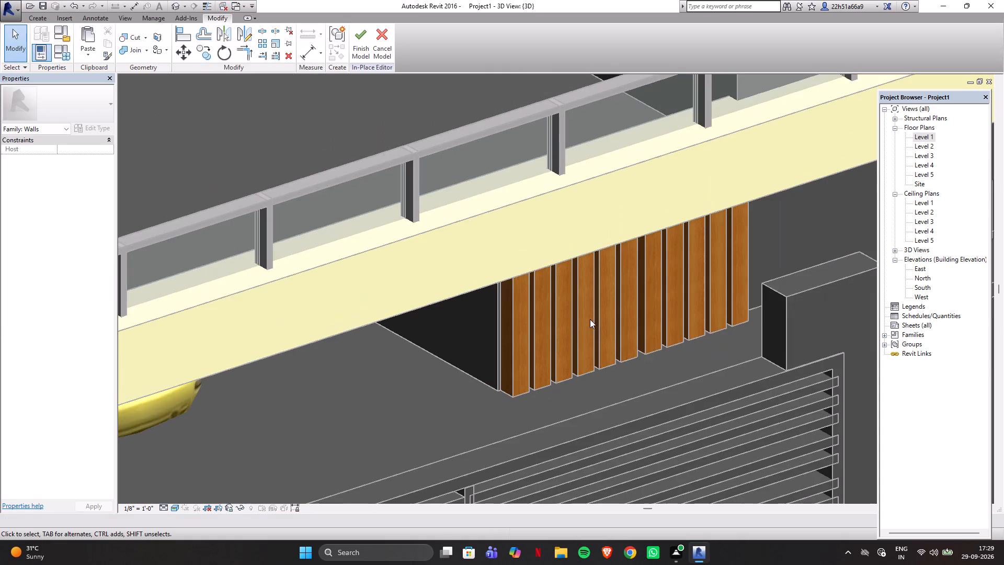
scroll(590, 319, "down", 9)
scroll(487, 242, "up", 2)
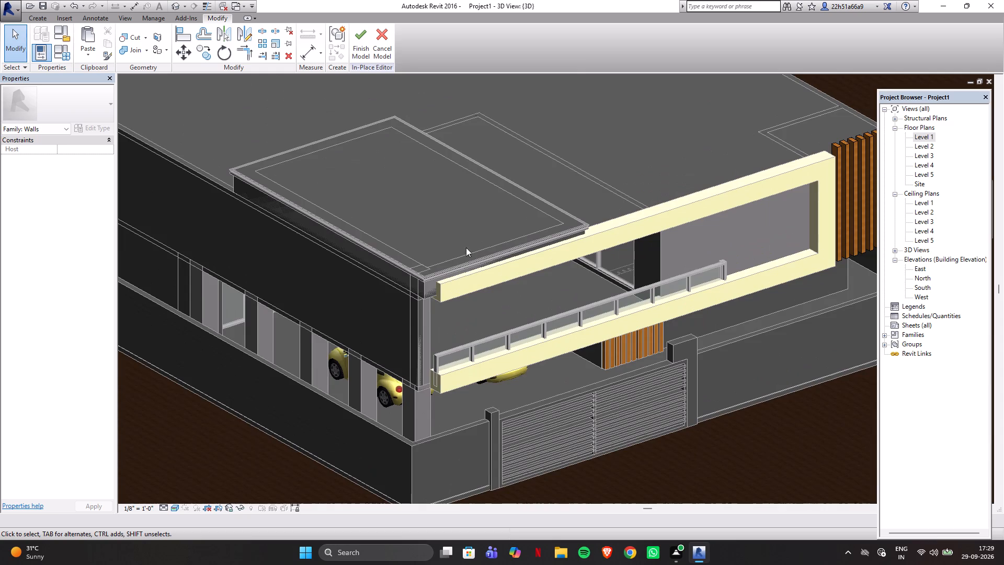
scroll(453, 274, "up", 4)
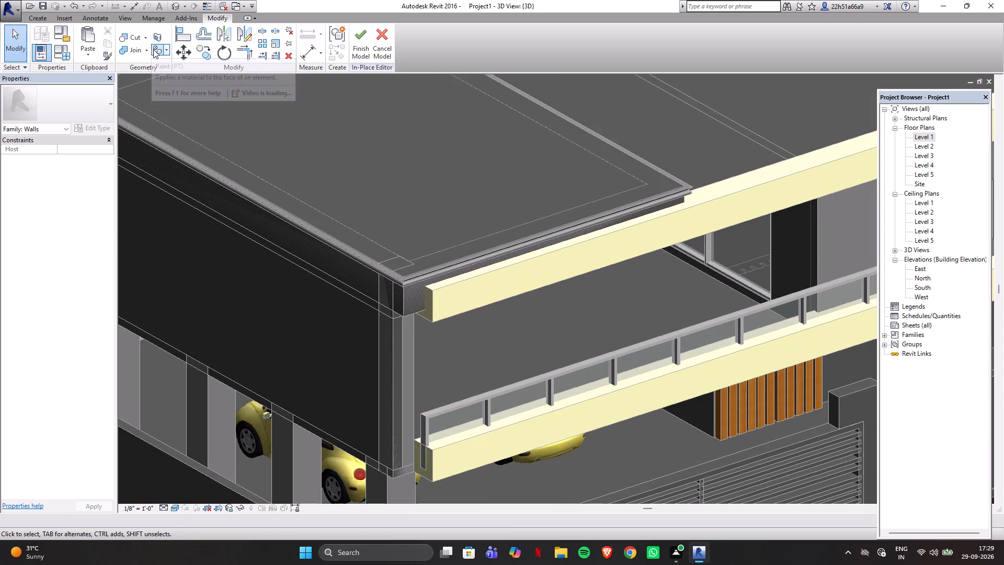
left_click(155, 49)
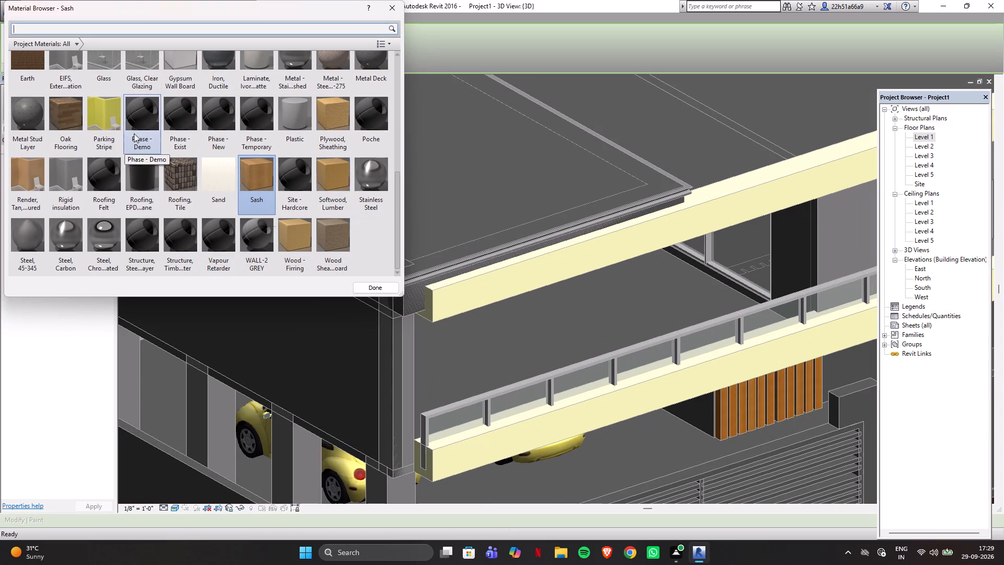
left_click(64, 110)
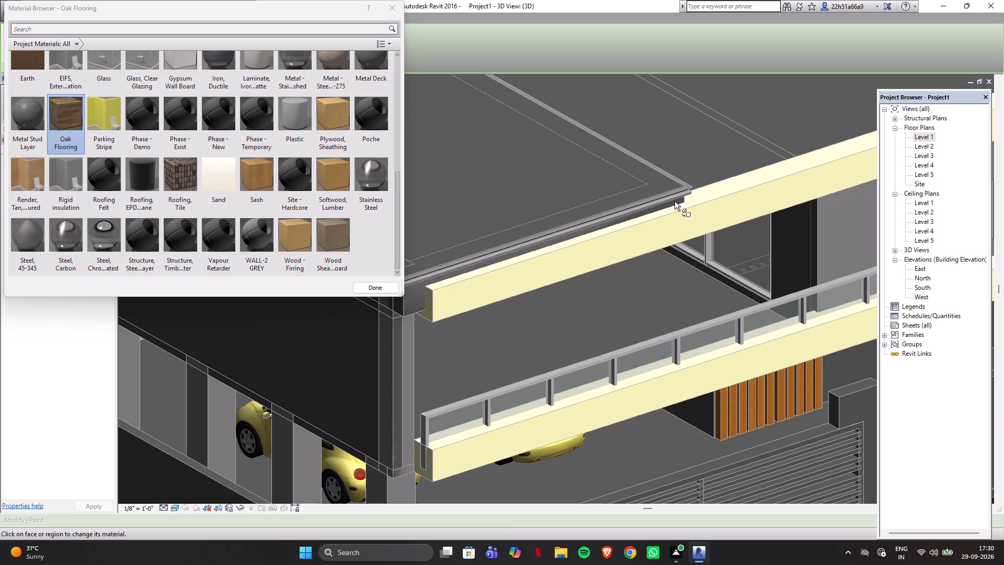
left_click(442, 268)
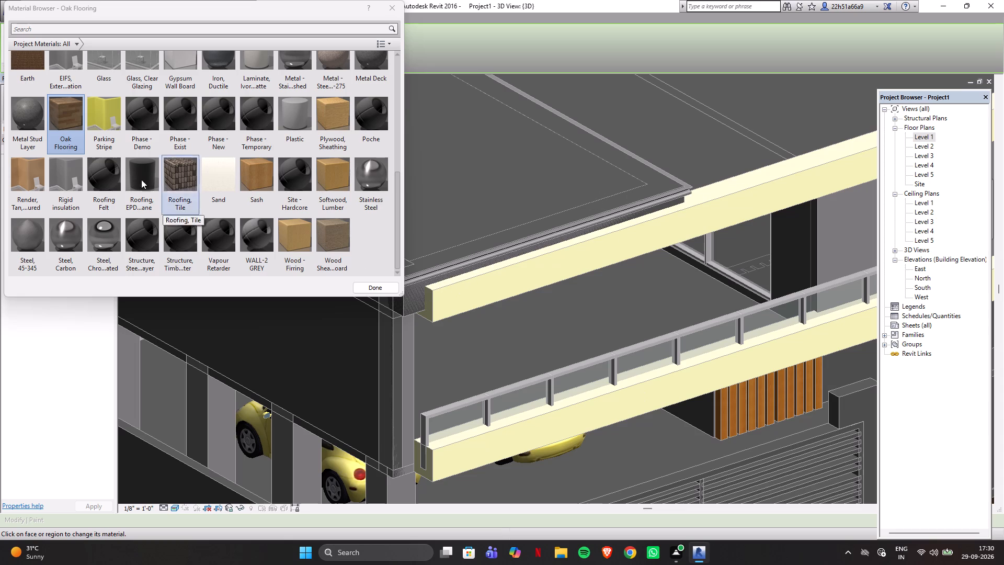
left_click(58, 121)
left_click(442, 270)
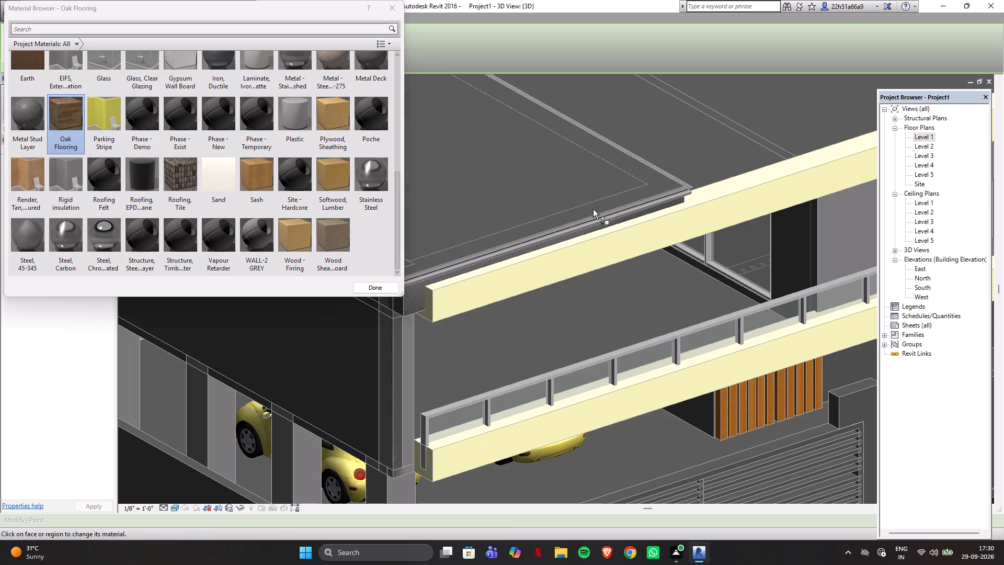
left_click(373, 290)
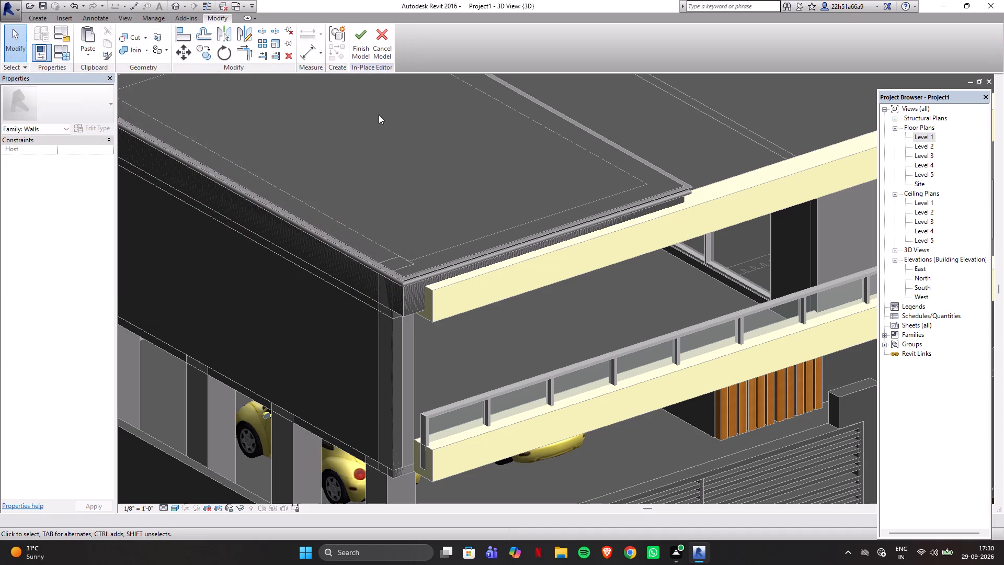
Finish the in-place wall model.
left_click(360, 54)
Open the casework cornice CS1 around the raised flat roof for in-place editing.
left_click(404, 281)
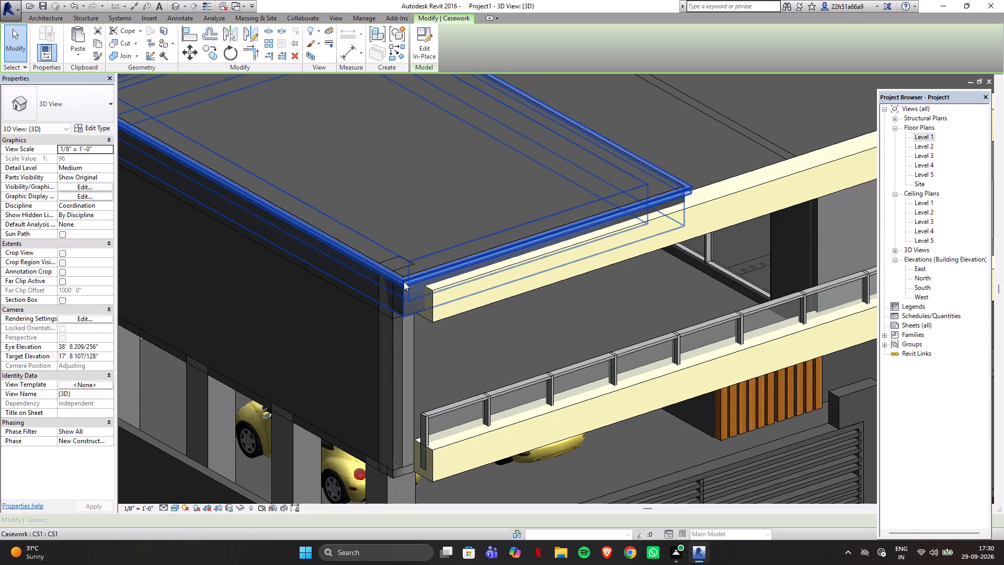
left_click(348, 251)
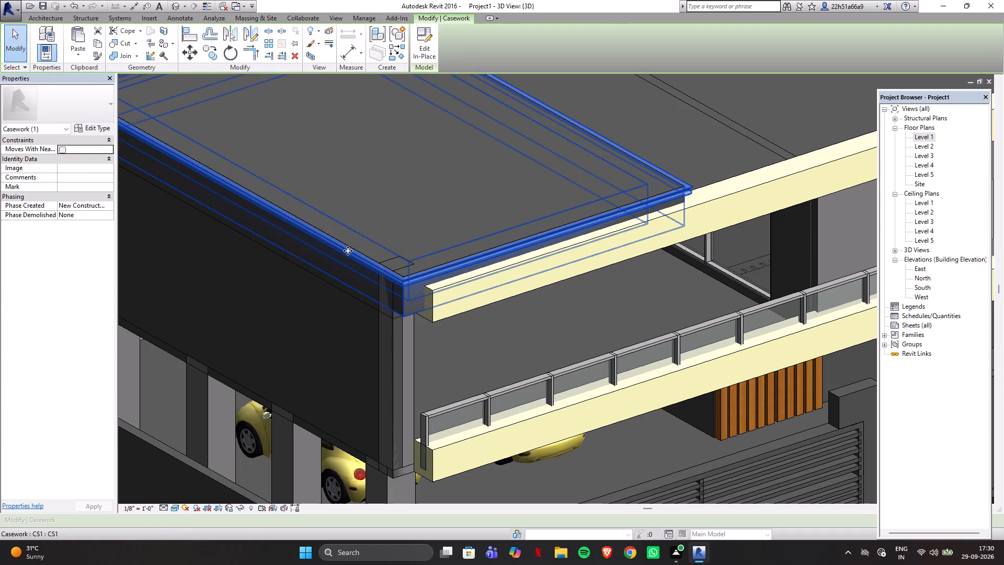
left_click(406, 312)
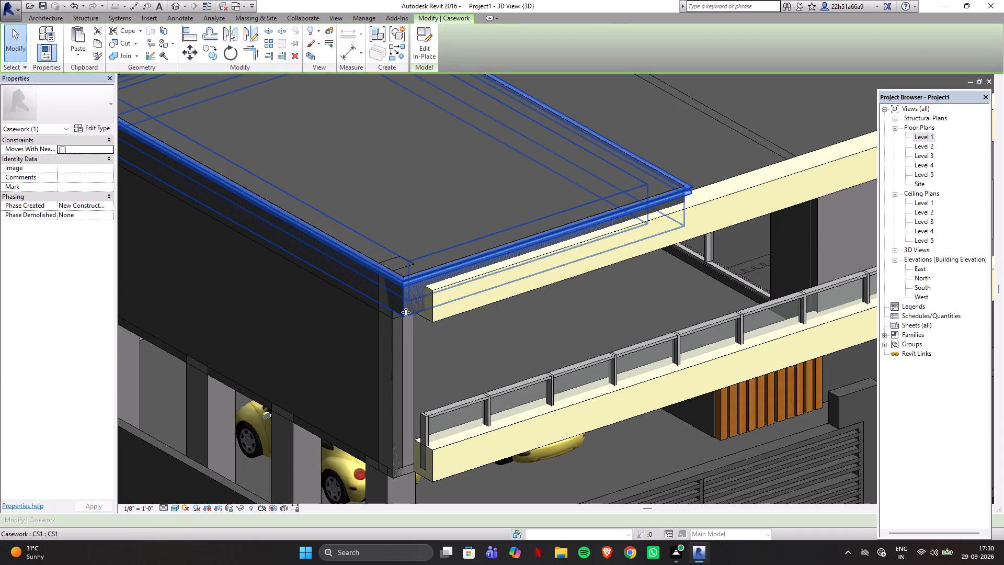
double_click(414, 303)
left_click(400, 297)
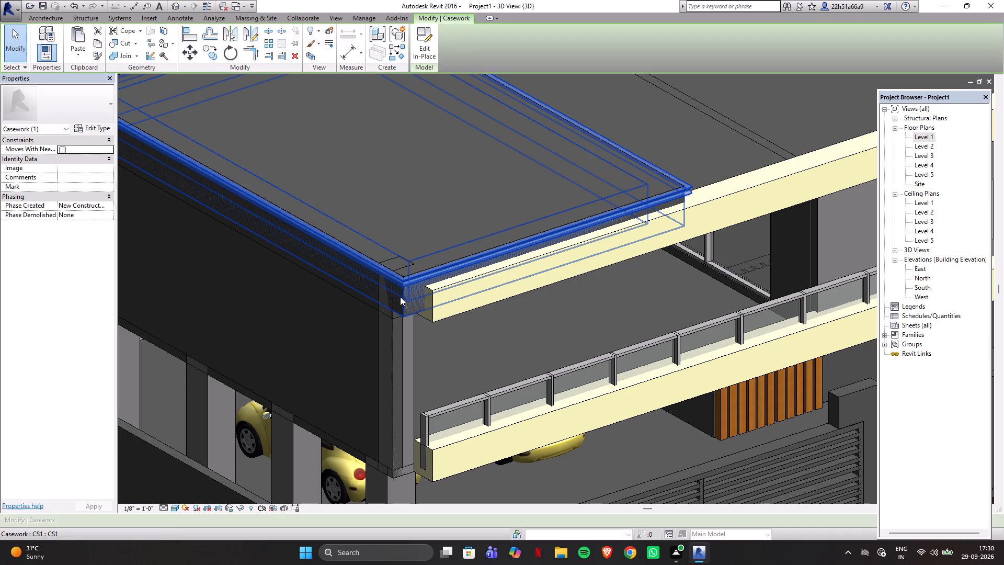
left_click(403, 287)
double_click(393, 277)
double_click(678, 196)
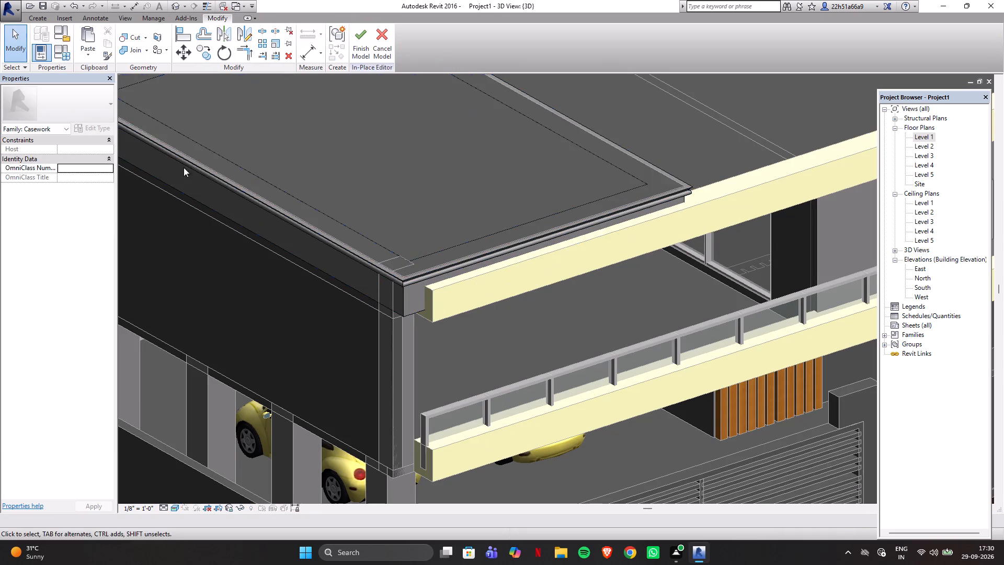
Paint the front fascia face of the roof cornice with Oak Flooring.
left_click(156, 52)
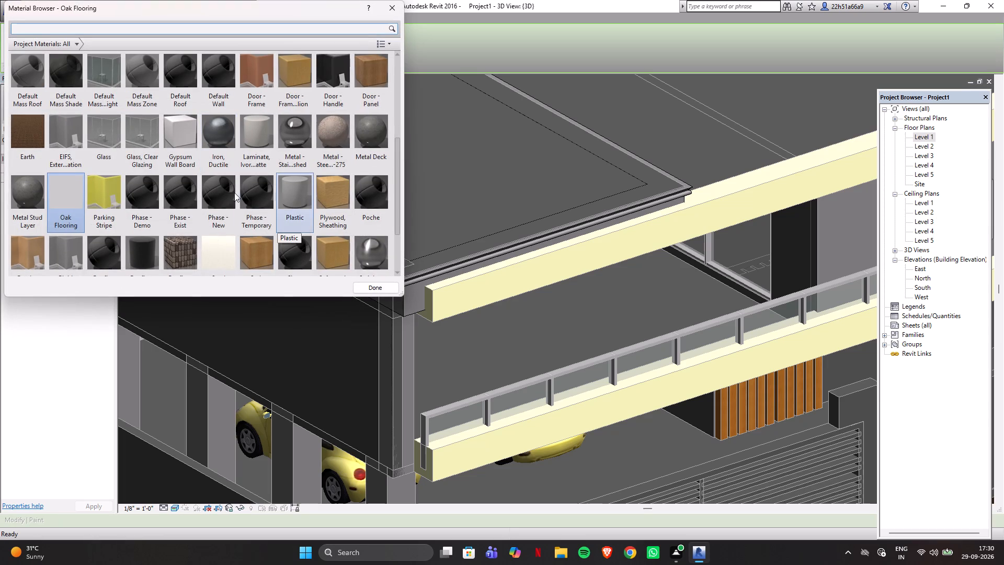
left_click(56, 204)
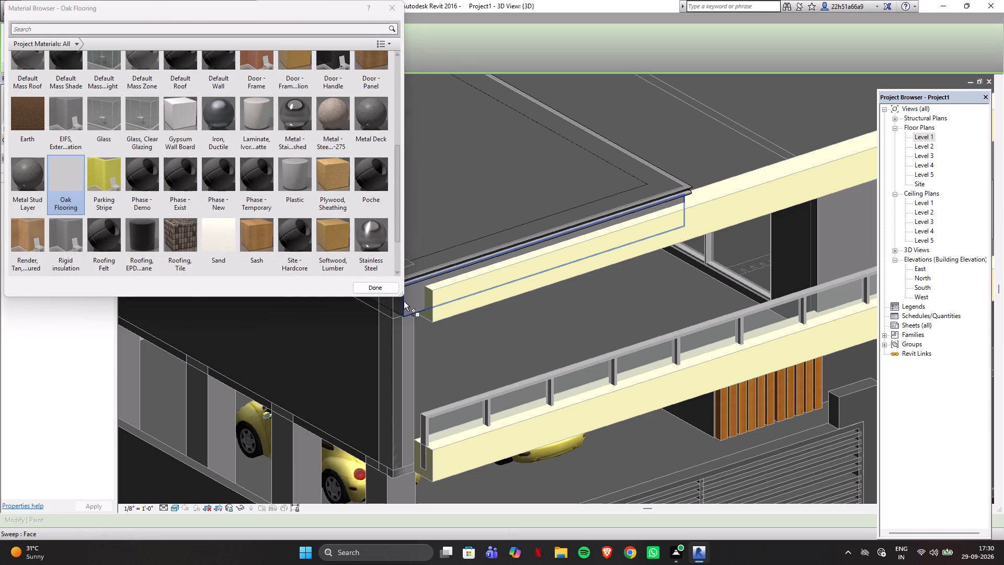
left_click(404, 301)
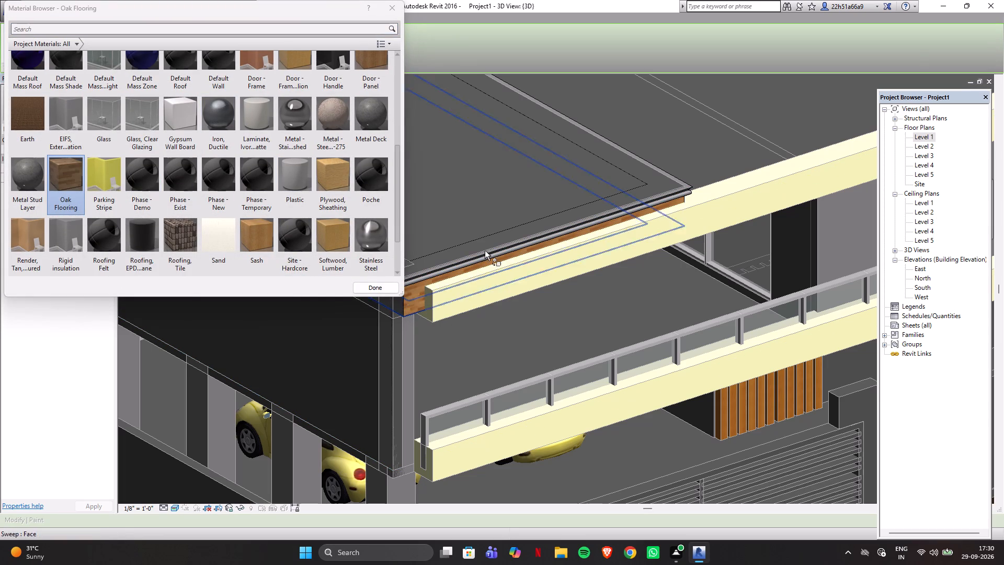
Paint the cornice's rear fascia and its car-side moulding strip and fascia with Oak Flooring.
scroll(706, 248, "down", 7)
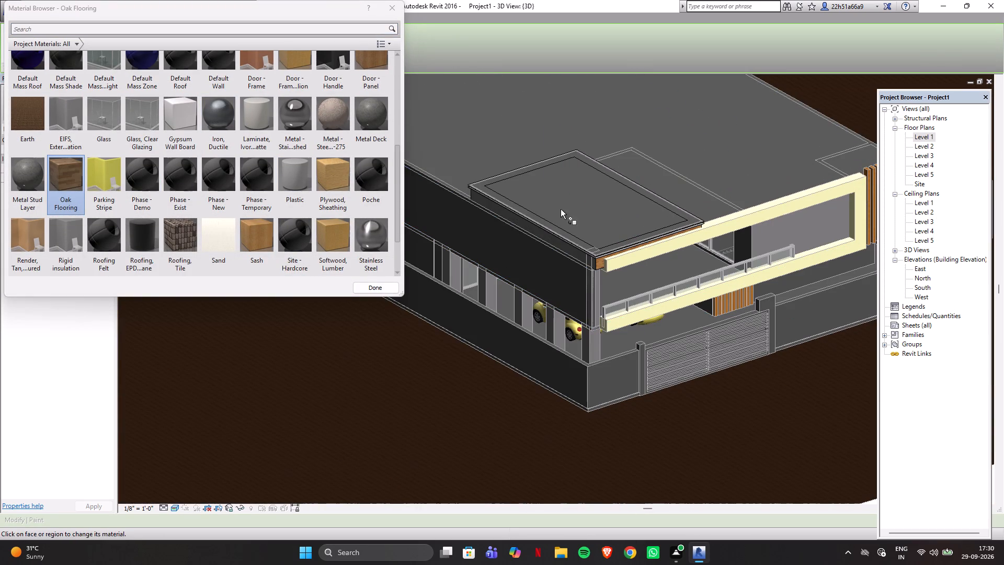
scroll(543, 223, "up", 5)
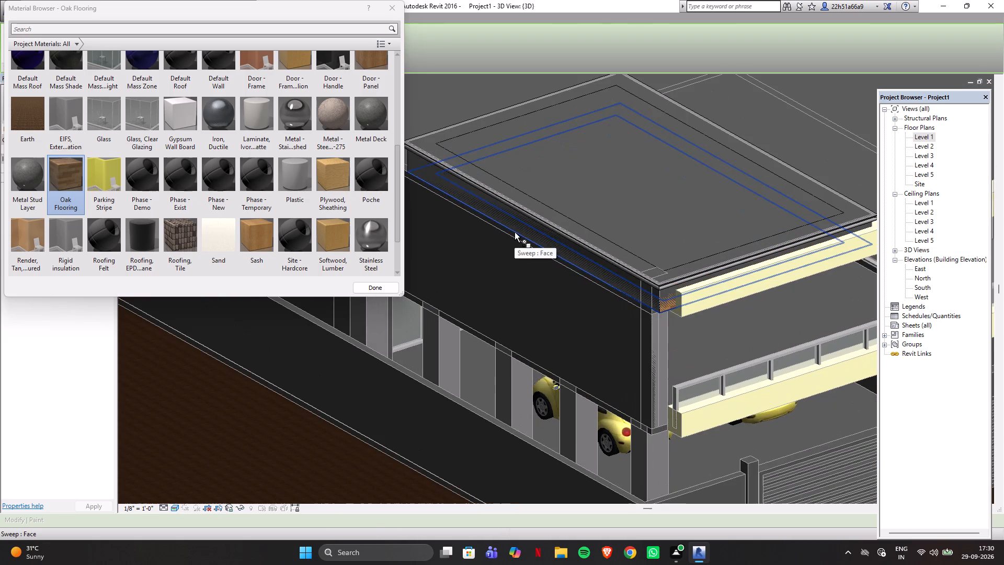
middle_click_drag(544, 231, 699, 185, "shift")
left_click(387, 342)
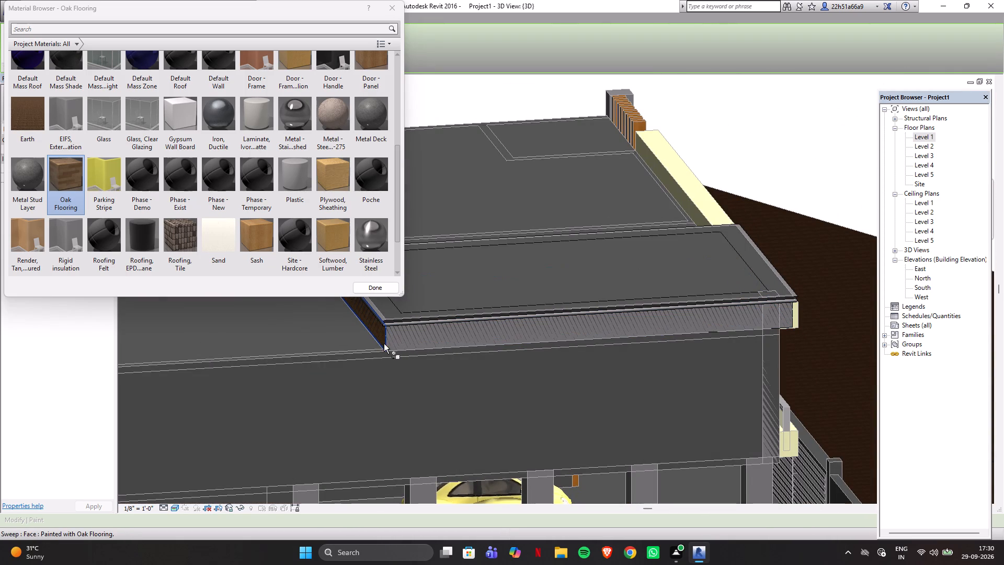
left_click(401, 322)
scroll(666, 331, "up", 2)
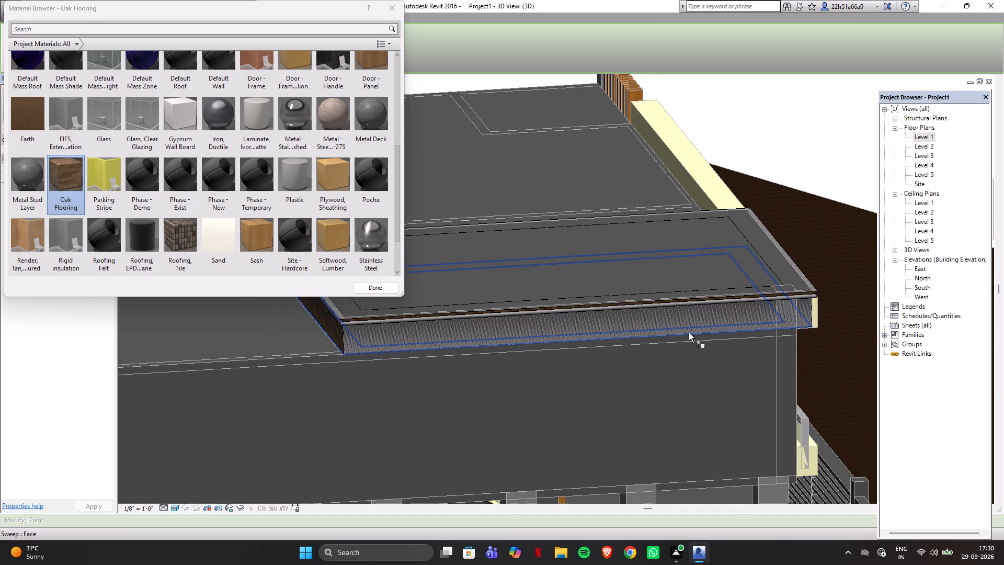
left_click(827, 310)
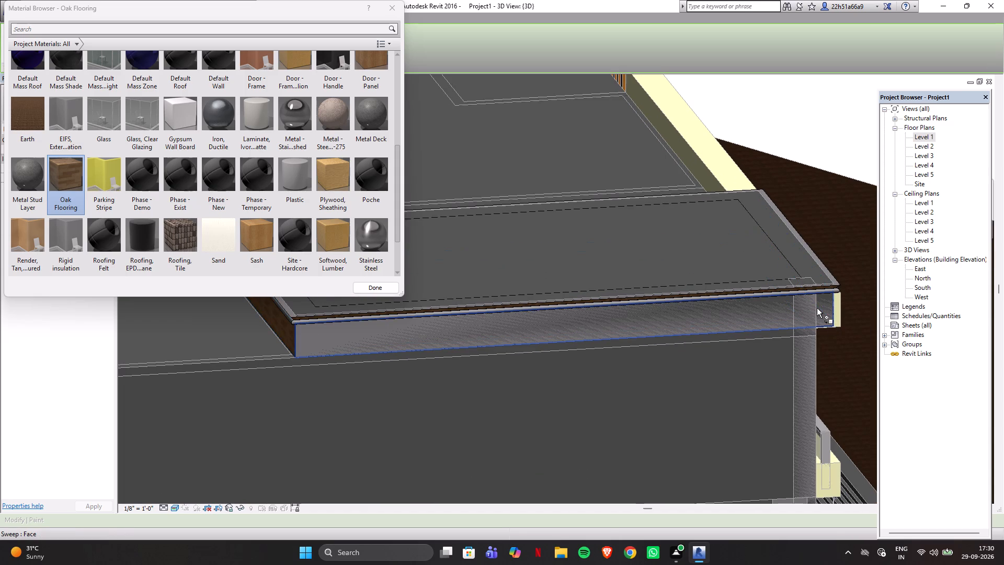
left_click(817, 308)
Paint the fascia, lower moulding and upper band on the cornice side facing the upper-floor slats with Oak Flooring.
scroll(819, 314, "down", 4)
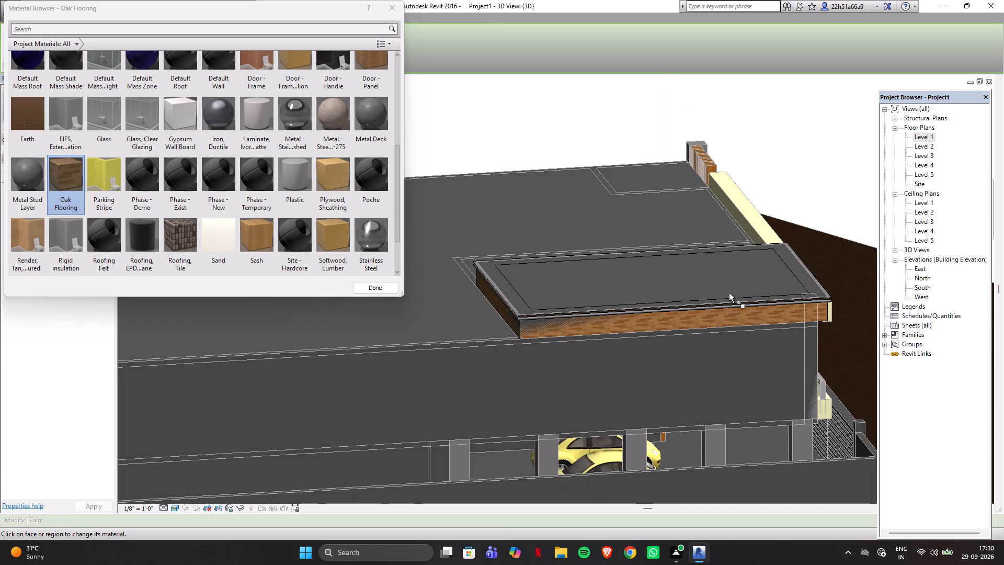
middle_click_drag(729, 293, 933, 307, "shift")
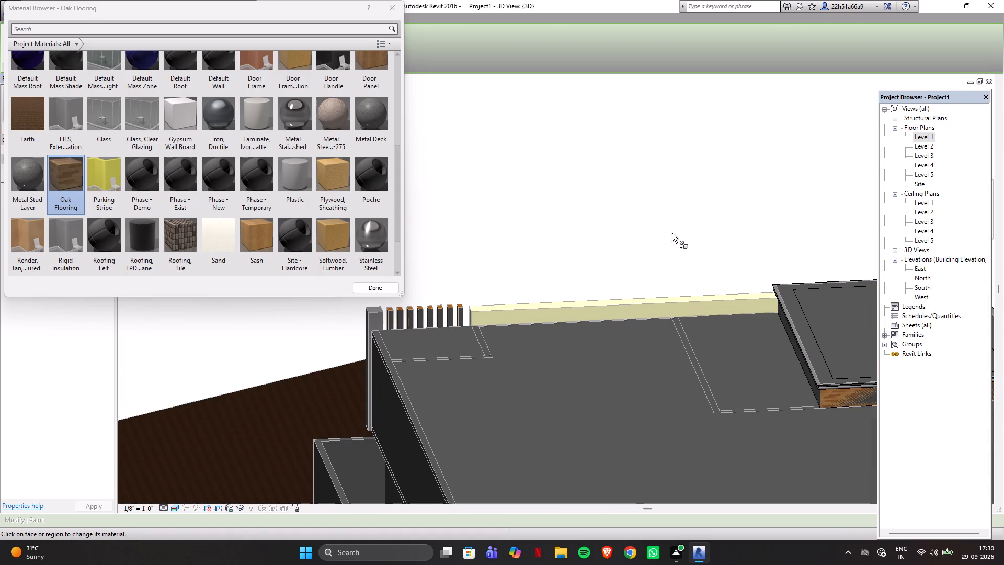
middle_click_drag(672, 234, 713, 190)
middle_click_drag(635, 296, 661, 266, "shift")
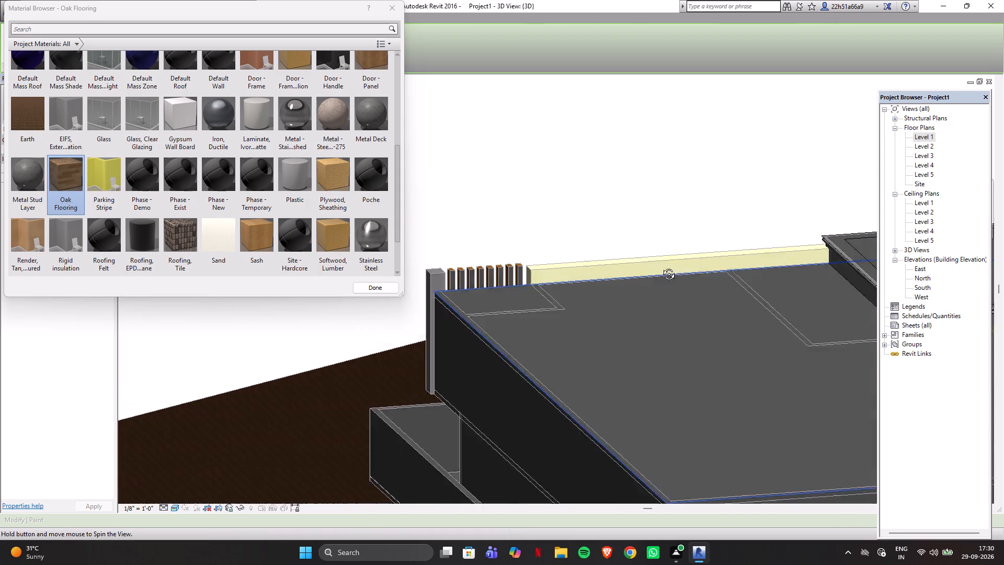
middle_click_drag(661, 266, 745, 248, "shift")
scroll(552, 189, "down", 4)
scroll(509, 327, "down", 3)
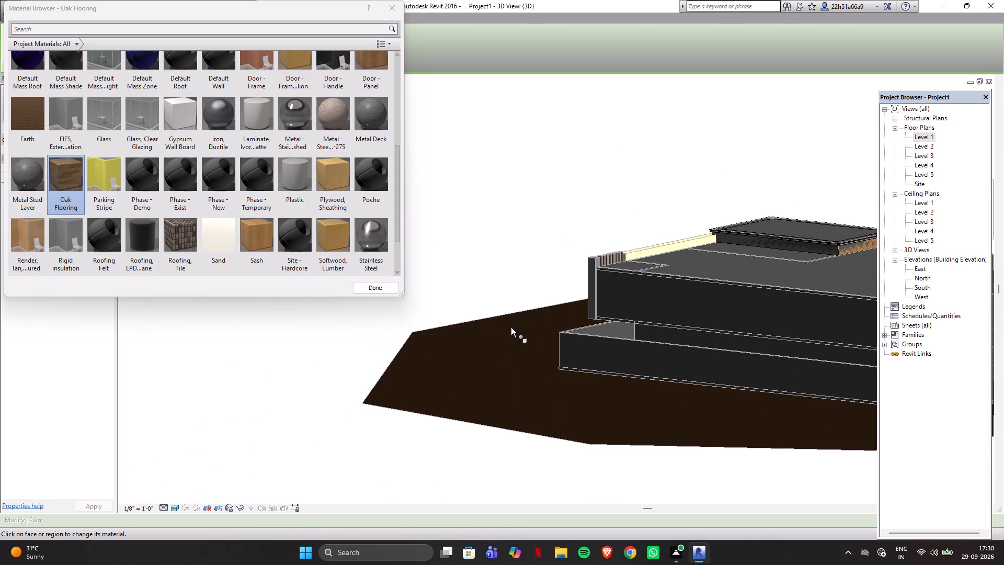
scroll(754, 256, "up", 12)
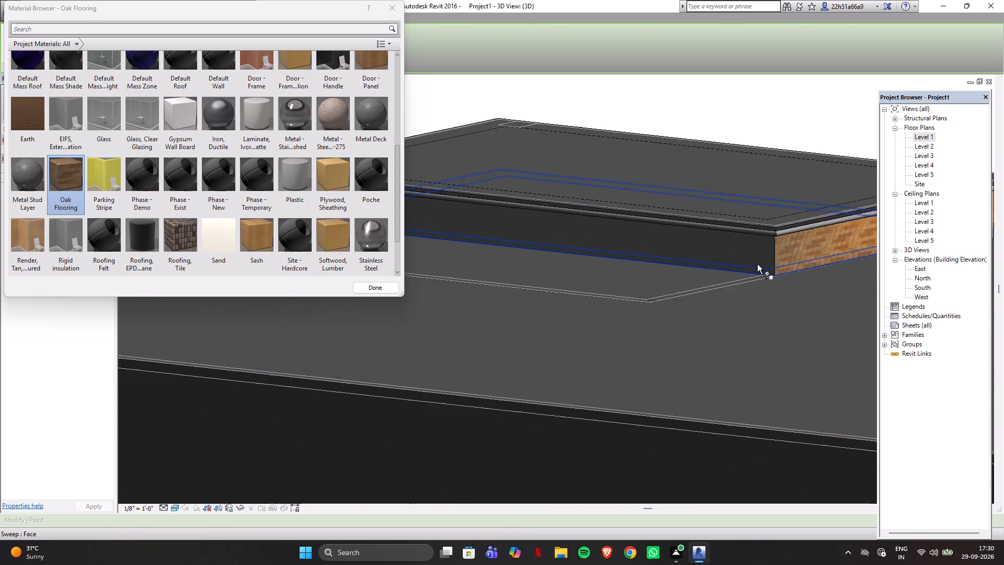
scroll(757, 264, "up", 2)
left_click(763, 260)
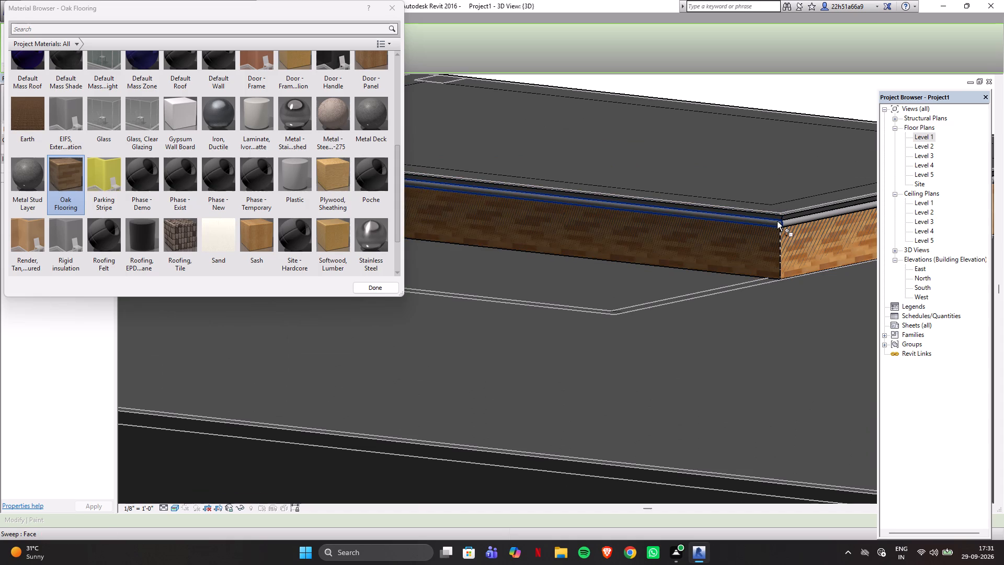
scroll(777, 221, "up", 4)
left_click(777, 221)
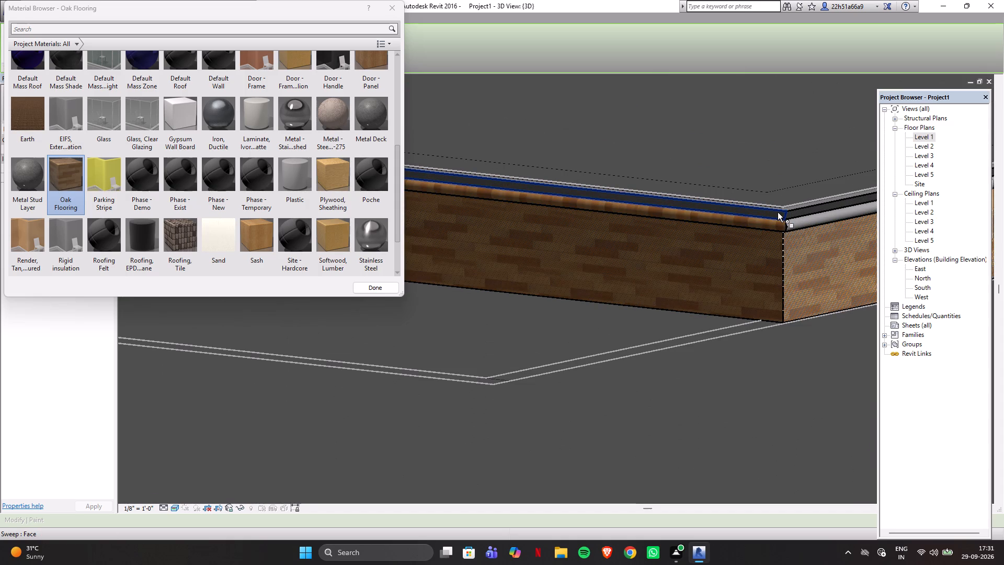
left_click(778, 212)
Paint the upper band and lower moulding on the rear of the cornice with Oak Flooring.
left_click(798, 213)
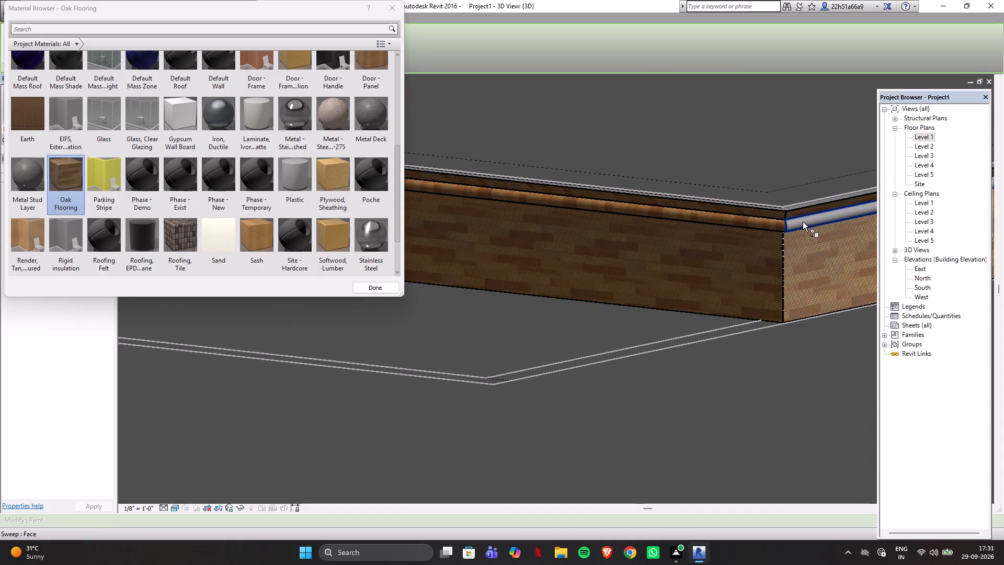
left_click(803, 222)
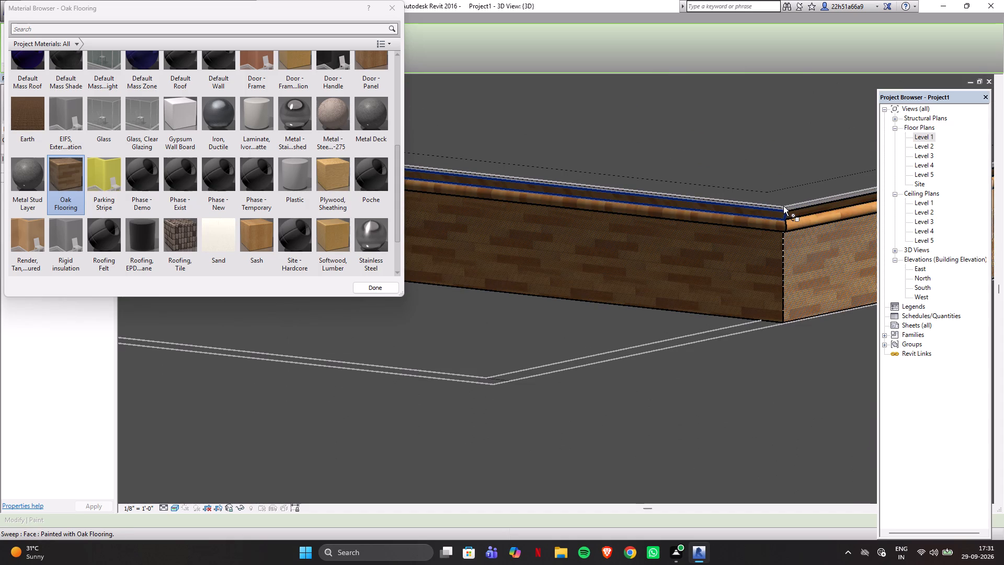
Paint the lower moulding and upper band on the front of the cornice, above the balcony, with Oak Flooring.
scroll(790, 213, "down", 9)
middle_click_drag(690, 178, 697, 181)
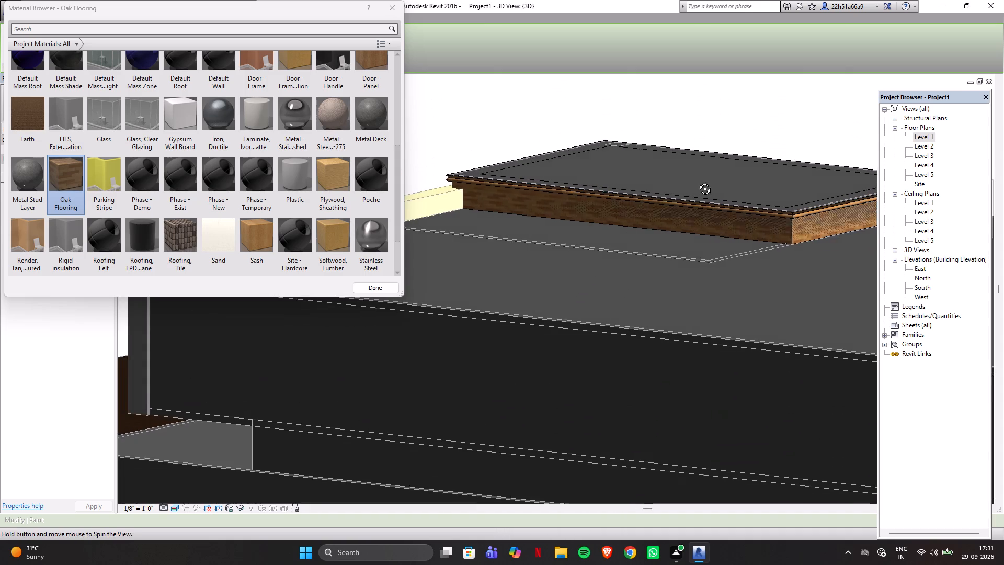
middle_click_drag(697, 181, 905, 234)
scroll(625, 137, "up", 4)
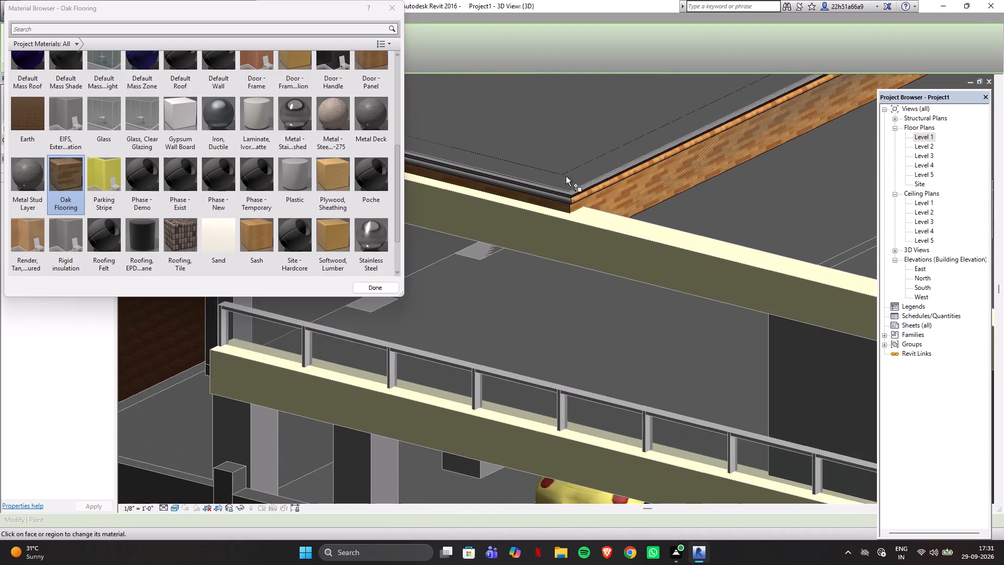
scroll(554, 176, "up", 4)
left_click(566, 215)
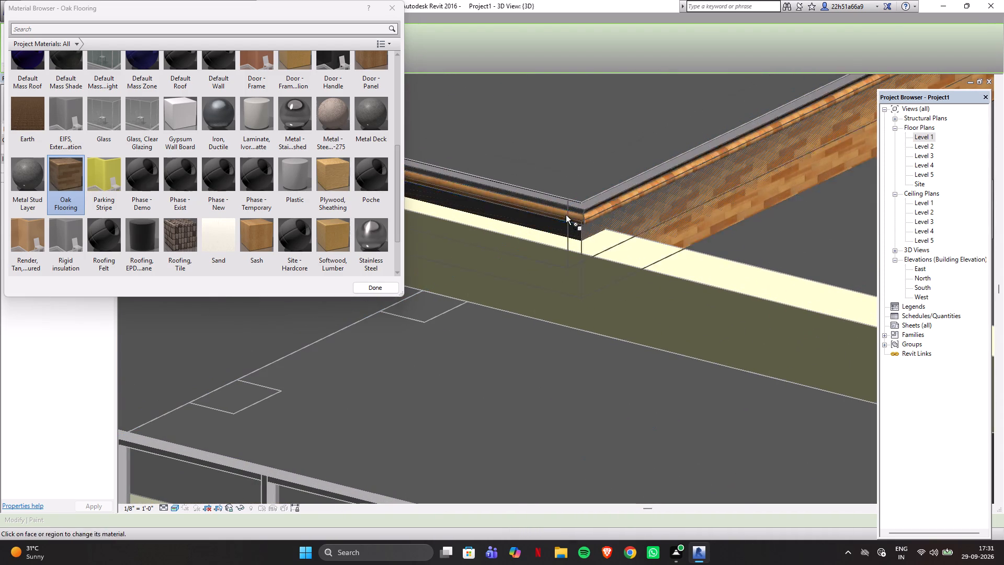
left_click(571, 207)
Paint the upper band of the cornice on the side above the long side wall with Oak Flooring.
middle_click_drag(623, 205, 742, 193, "shift")
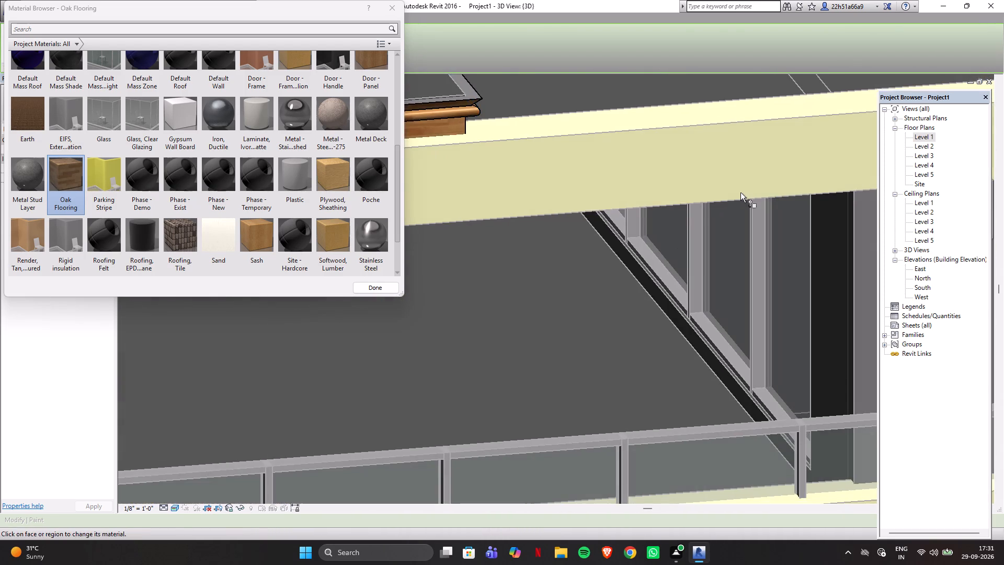
scroll(763, 200, "down", 4)
scroll(808, 231, "down", 4)
scroll(751, 263, "down", 4)
scroll(539, 187, "up", 4)
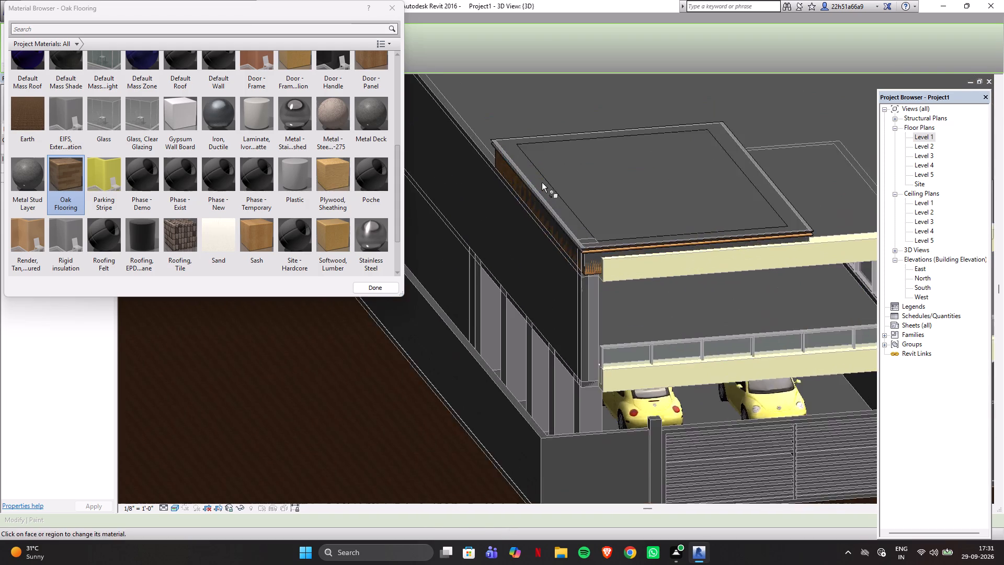
middle_click_drag(551, 228, 686, 200, "shift")
scroll(616, 289, "up", 2)
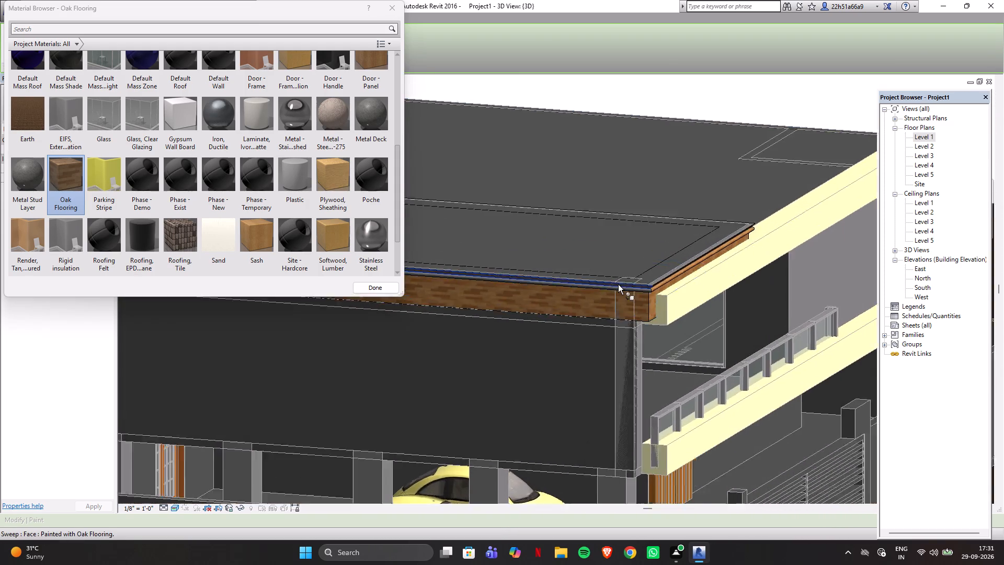
scroll(618, 285, "up", 7)
left_click(651, 296)
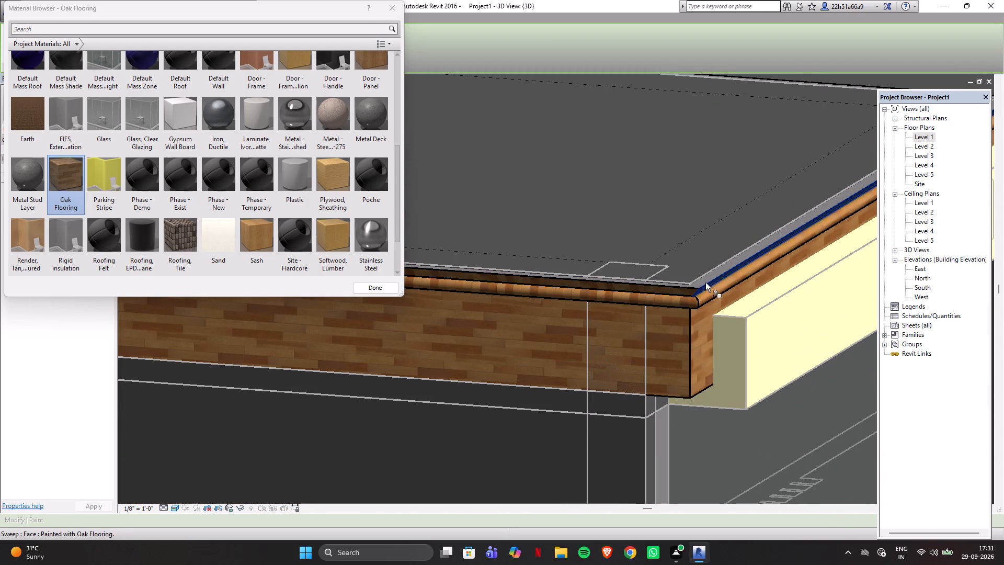
Try to paint the remaining top edge faces around the flat roof's cornice with Oak Flooring, and end painting.
scroll(675, 268, "down", 7)
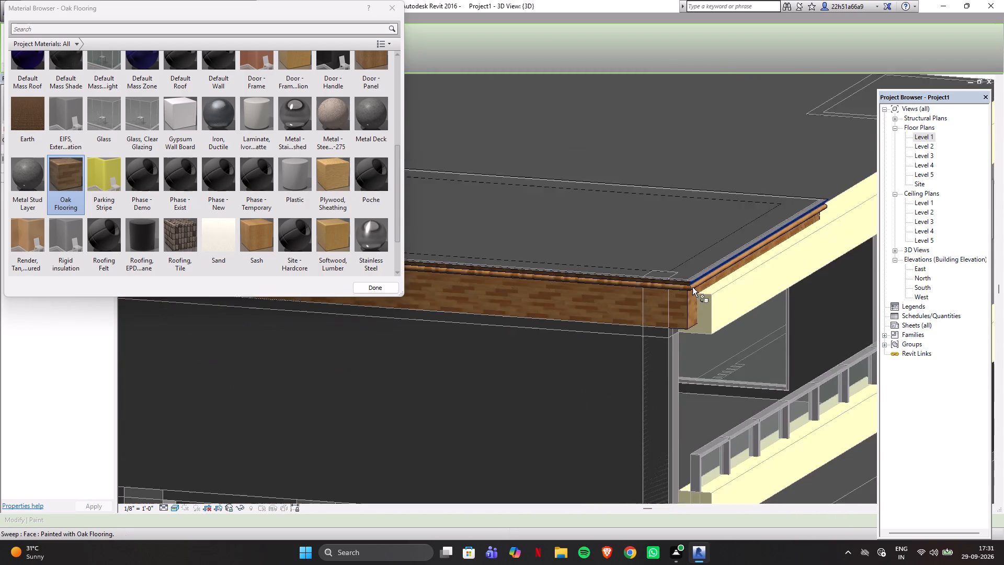
scroll(692, 287, "down", 5)
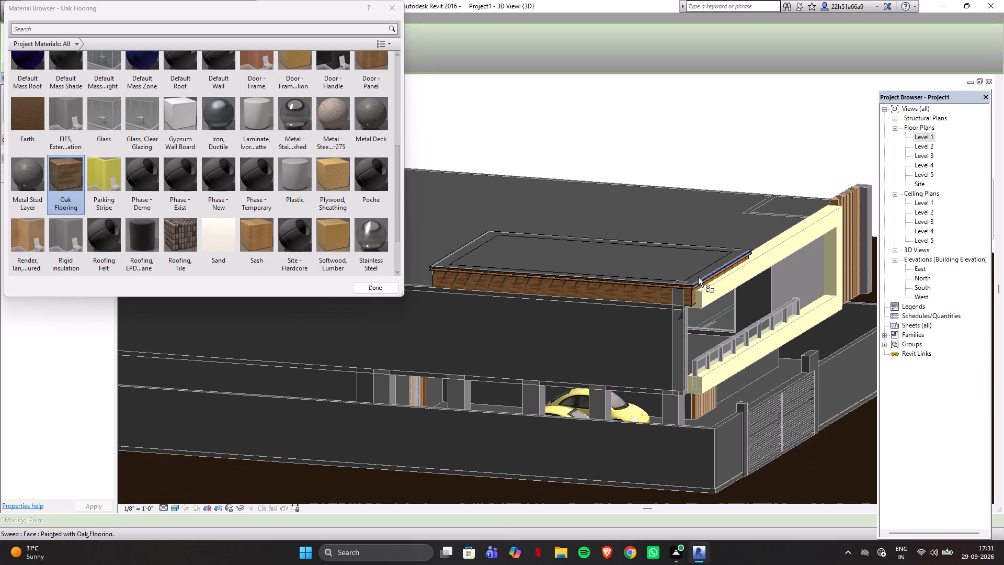
left_click(698, 278)
left_click(647, 281)
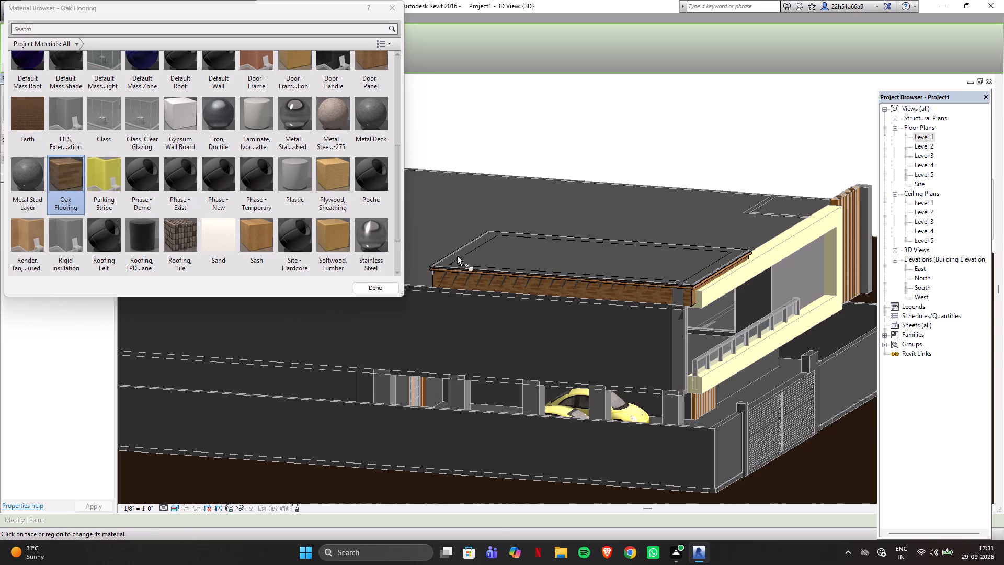
left_click(442, 257)
left_click(522, 231)
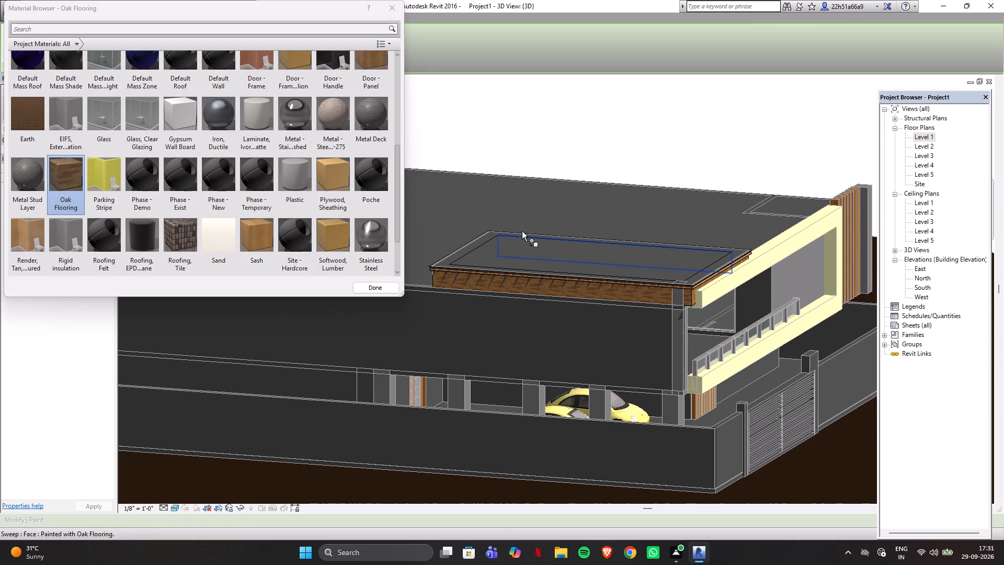
left_click(505, 249)
left_click(456, 255)
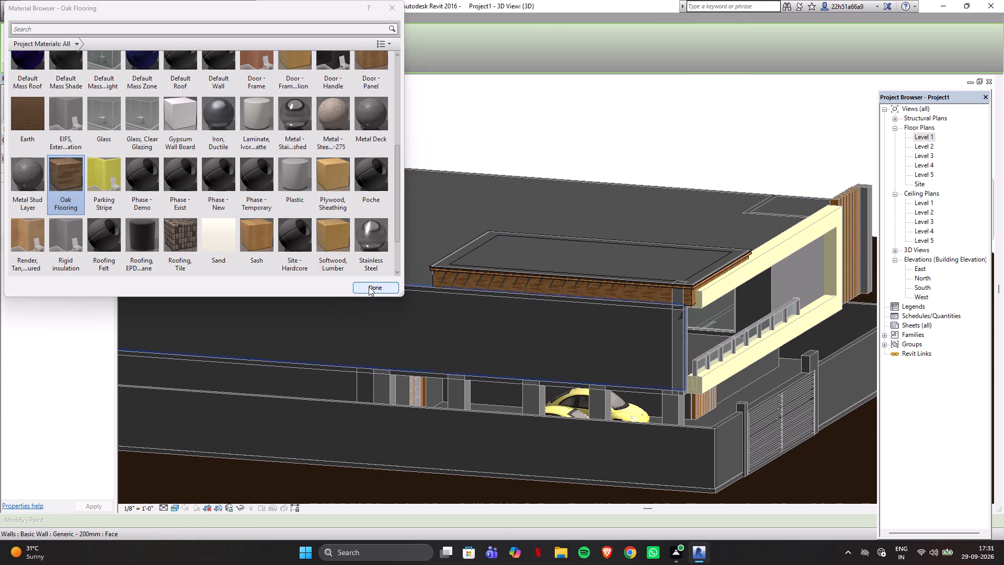
left_click(369, 287)
Finish the in-place Casework model of the roof cornice after checking it against the front of the house.
middle_click_drag(653, 335, 586, 334, "shift")
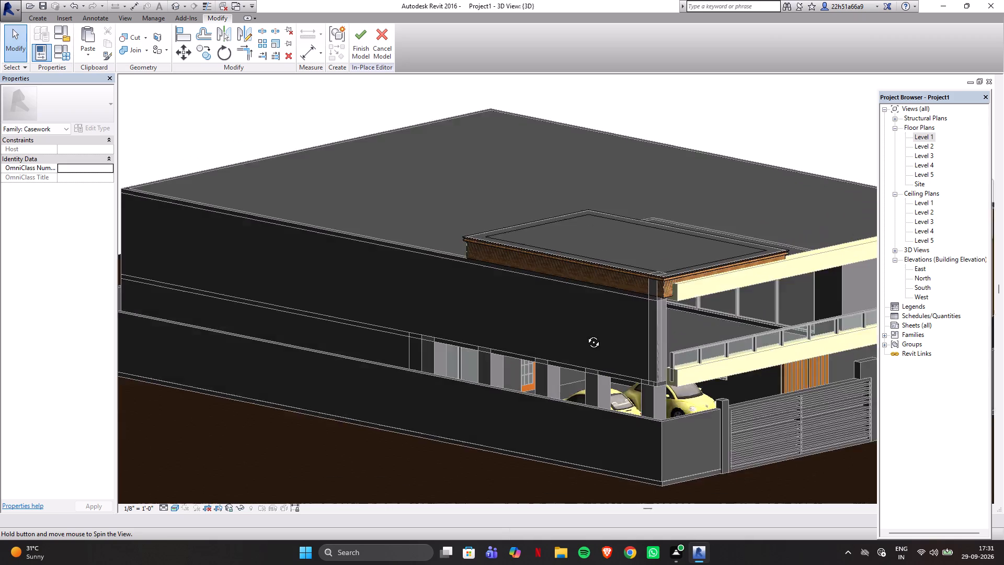
middle_click_drag(586, 334, 535, 309, "shift")
scroll(534, 308, "down", 7)
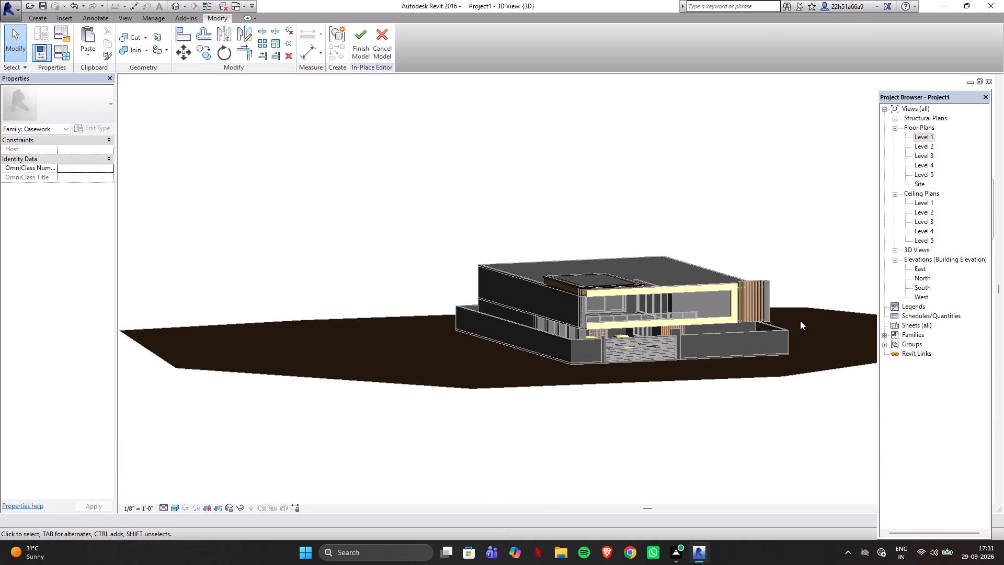
scroll(835, 320, "up", 3)
scroll(790, 329, "up", 3)
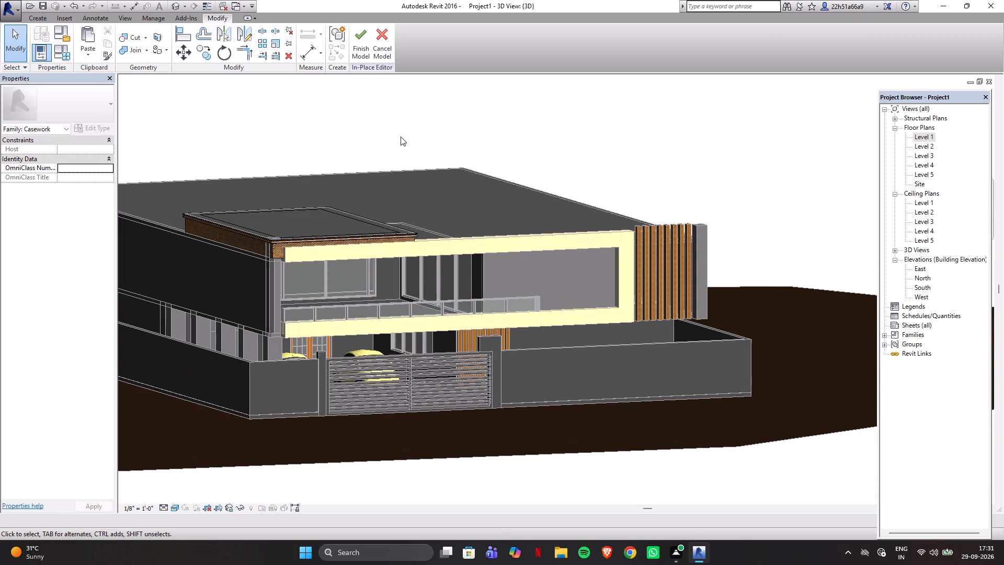
left_click(356, 42)
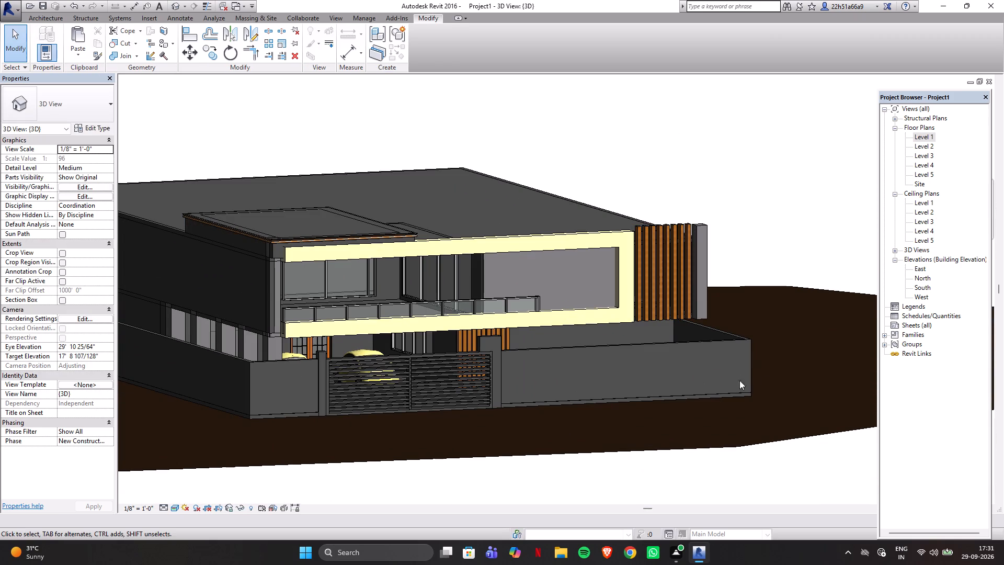
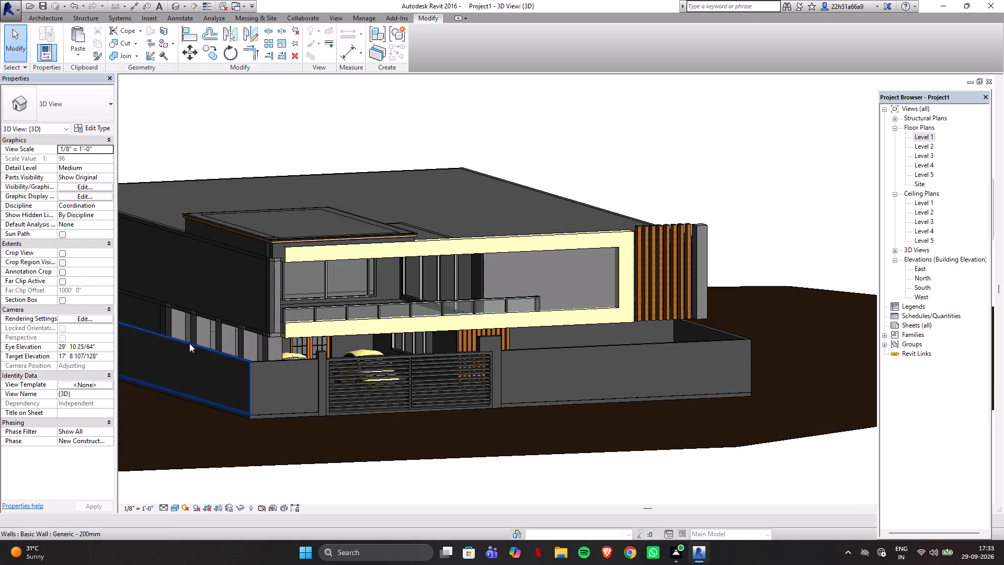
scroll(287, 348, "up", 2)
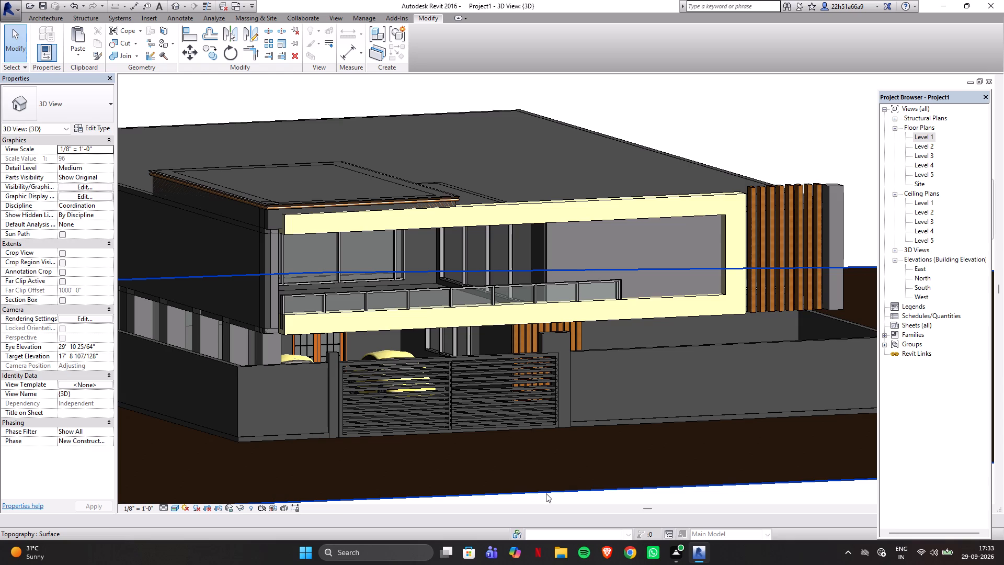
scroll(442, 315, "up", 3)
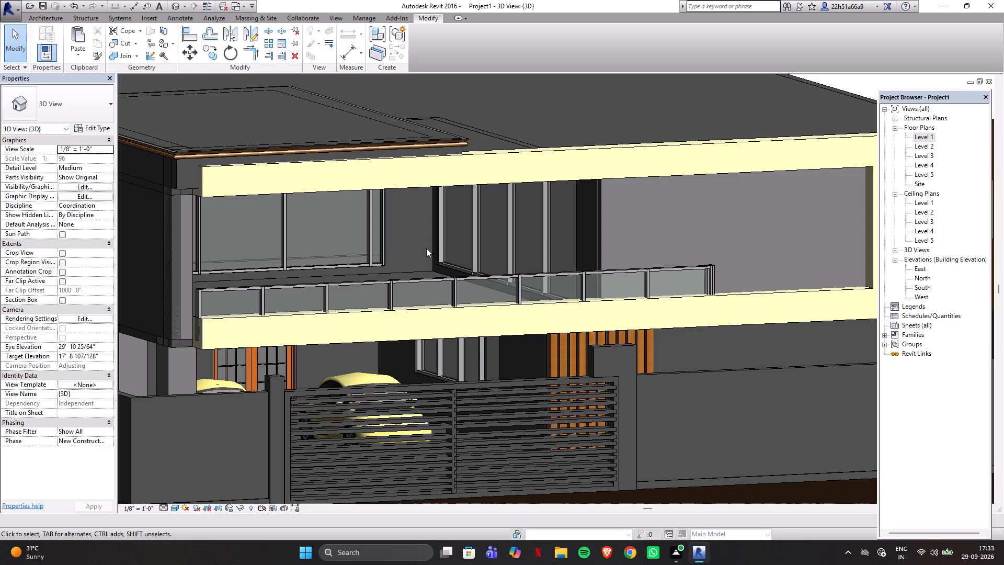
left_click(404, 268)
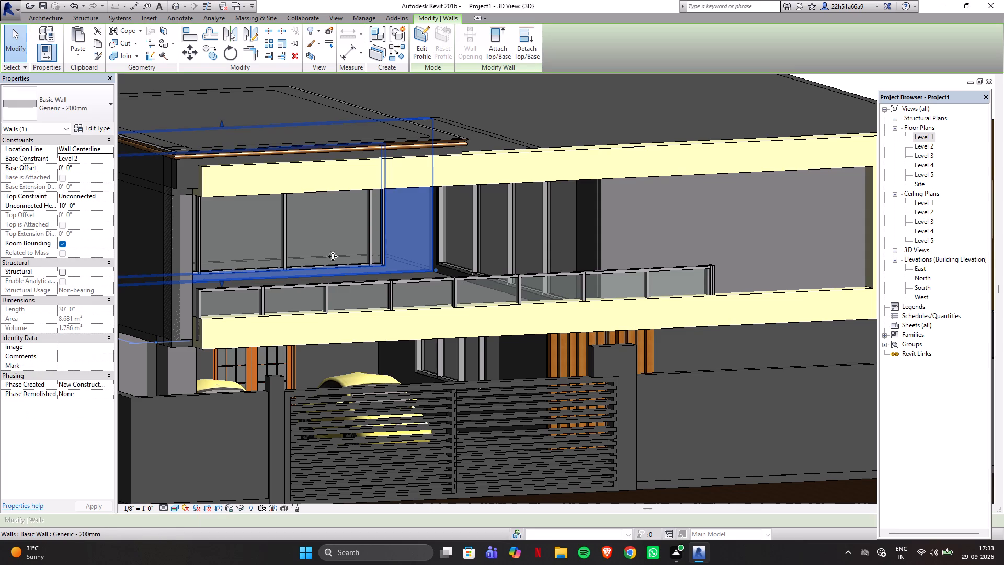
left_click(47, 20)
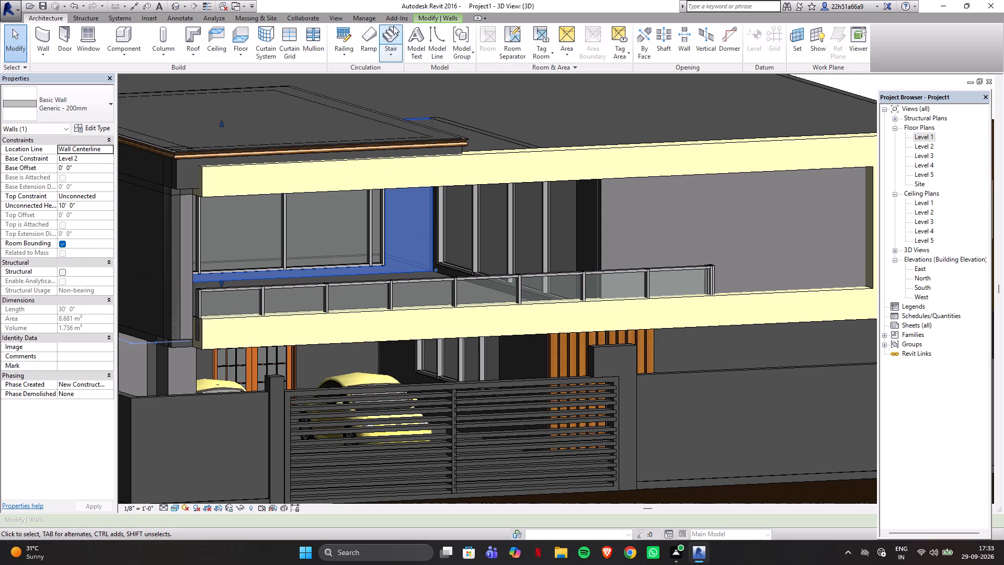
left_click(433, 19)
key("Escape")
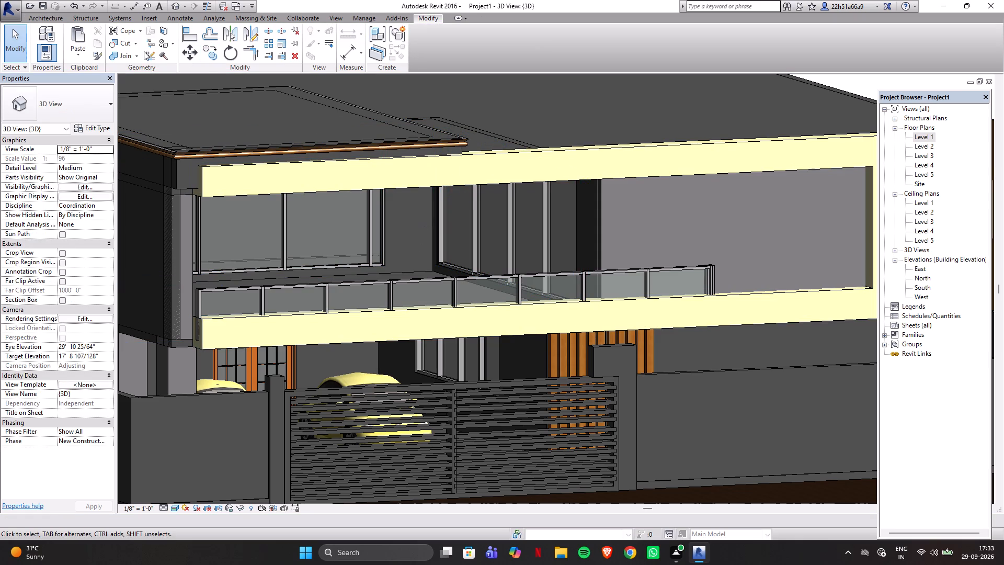
Look through the project materials available to the Paint tool for a suitable wall finish, and close the material list.
left_click(160, 44)
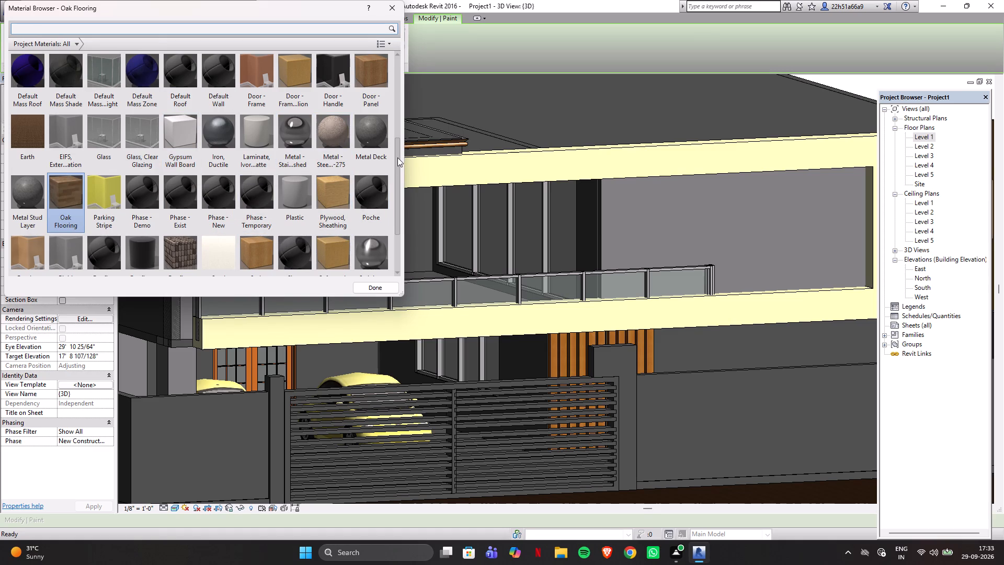
left_click_drag(396, 157, 392, 200)
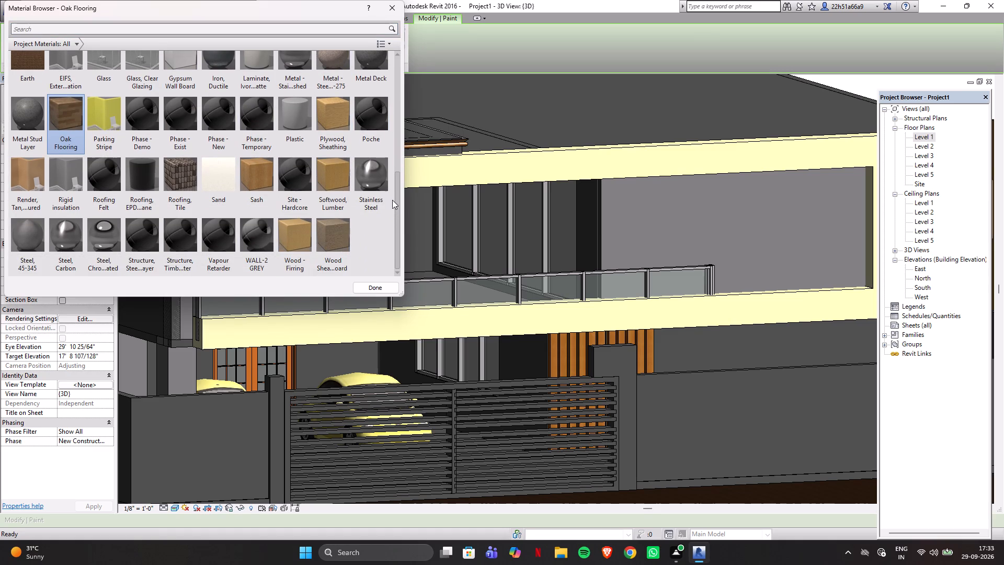
left_click_drag(392, 200, 393, 189)
left_click_drag(399, 187, 398, 177)
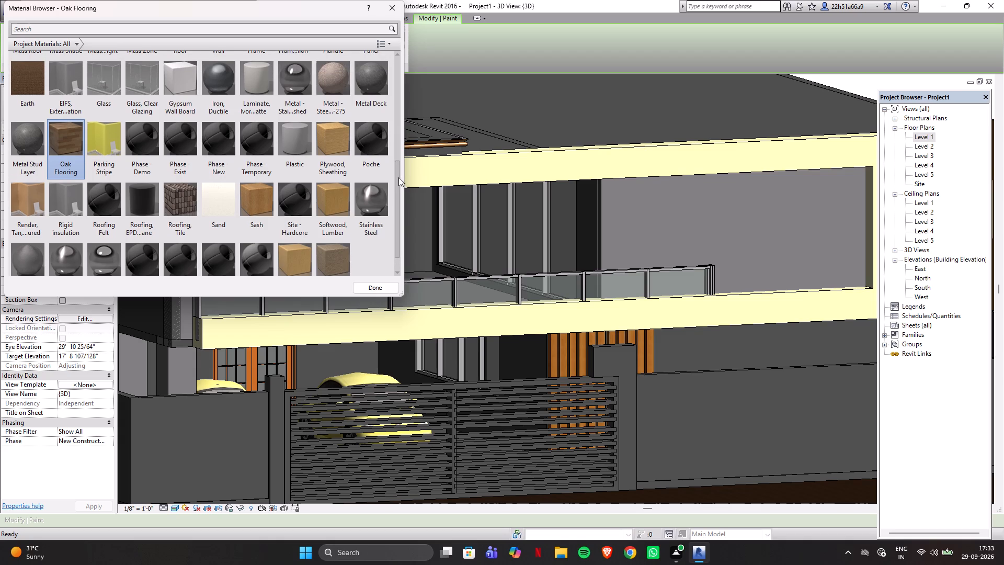
left_click_drag(398, 177, 409, 94)
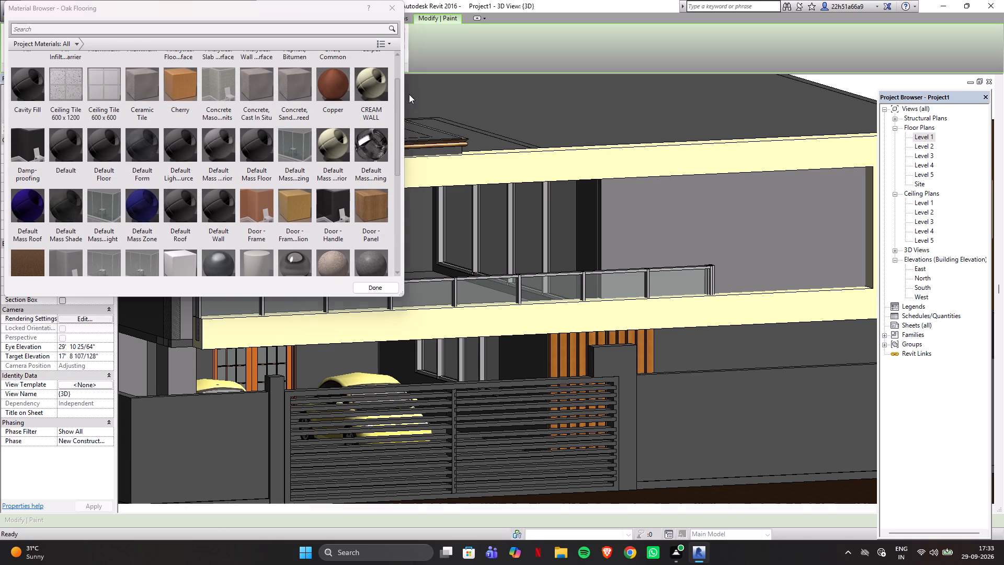
left_click_drag(409, 94, 412, 84)
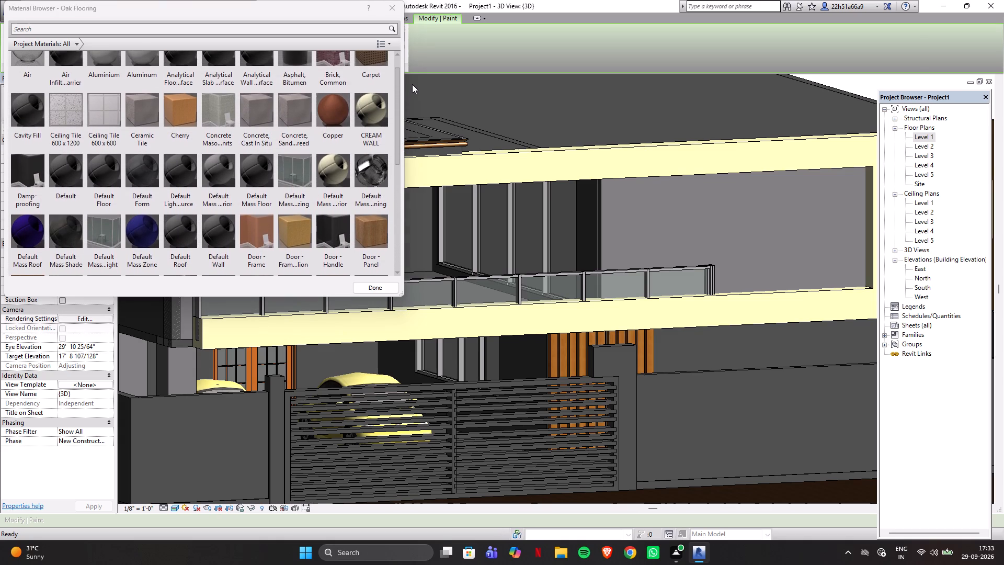
left_click_drag(412, 84, 414, 70)
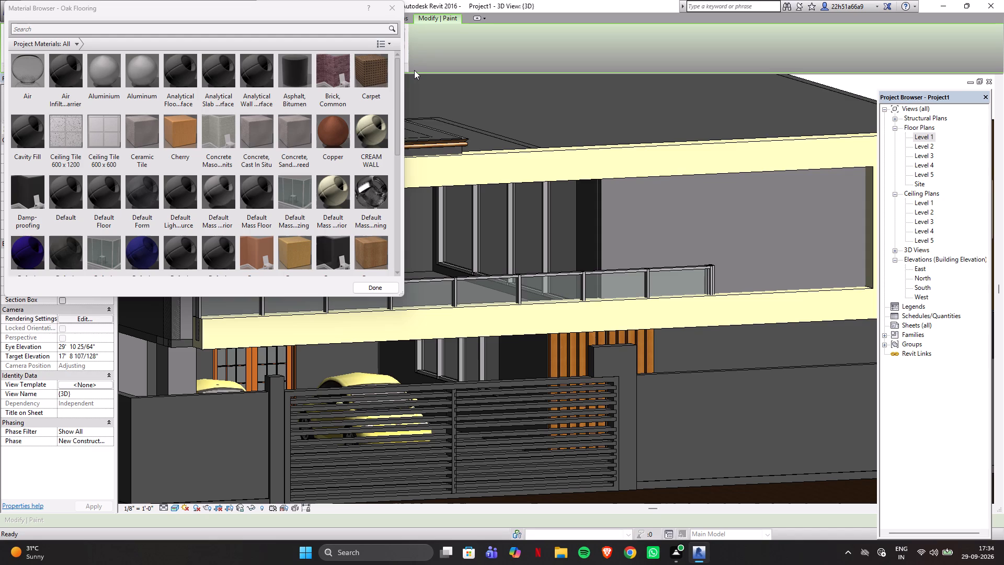
left_click_drag(414, 70, 414, 94)
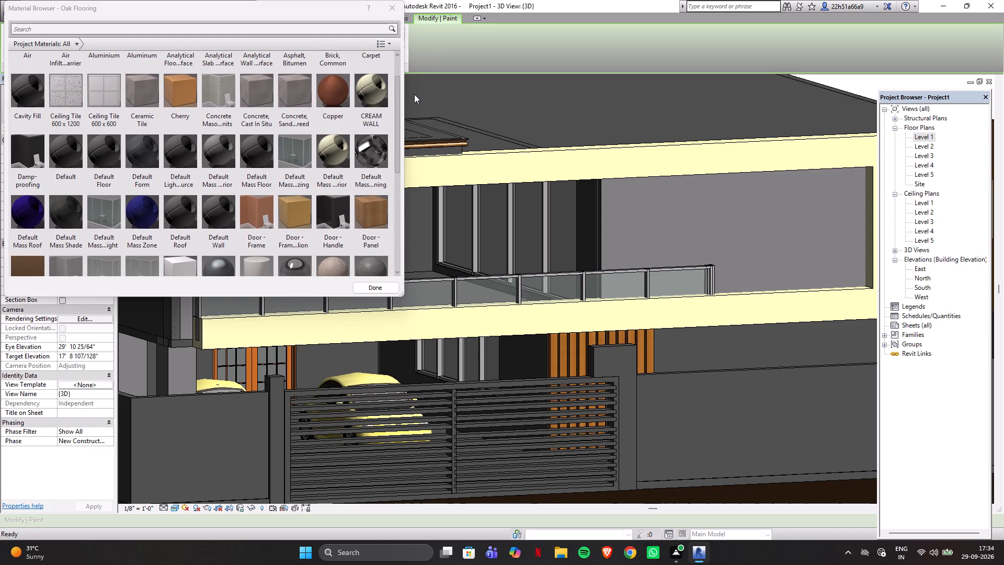
left_click_drag(414, 94, 413, 169)
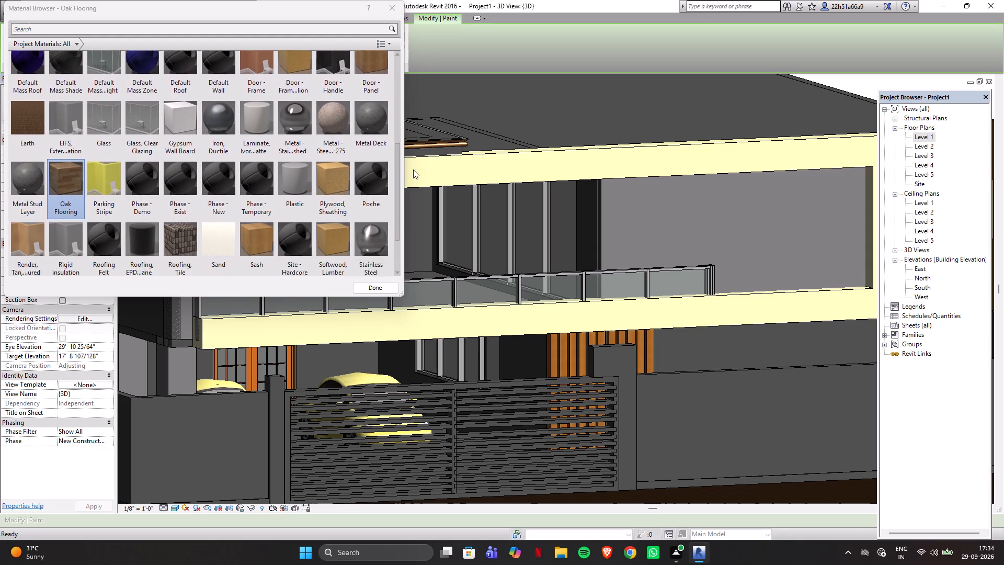
left_click_drag(413, 169, 410, 229)
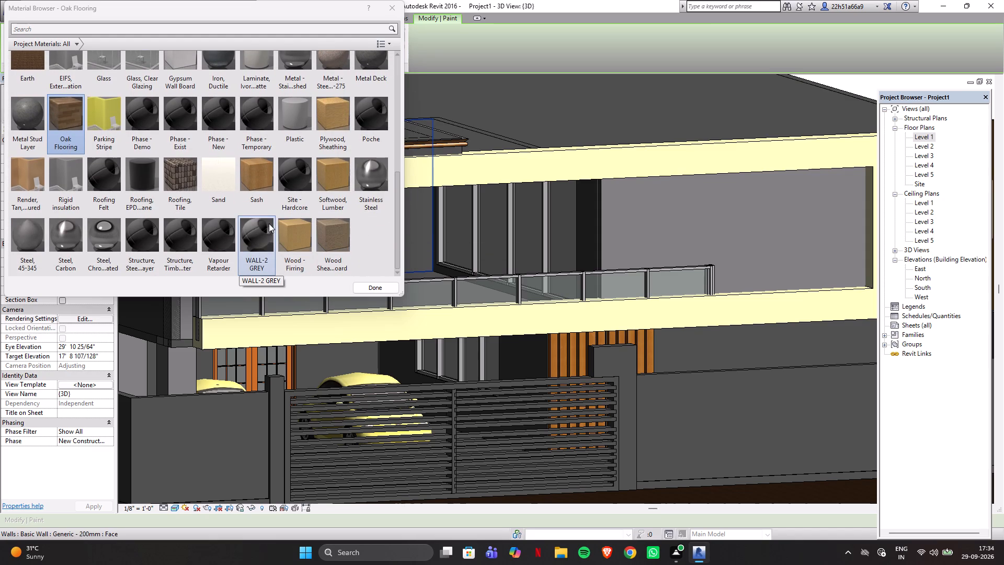
scroll(281, 216, "up", 5)
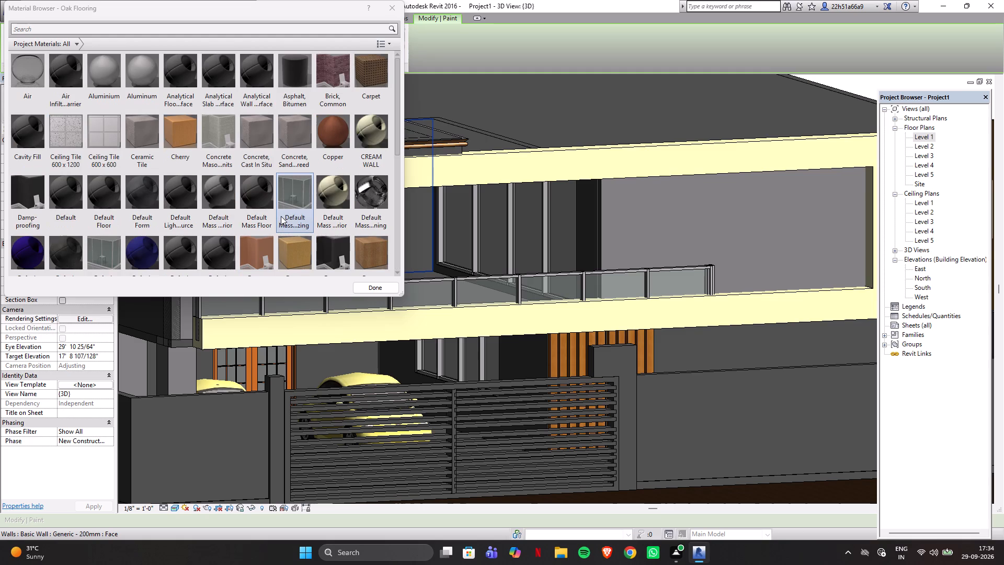
scroll(281, 216, "up", 1)
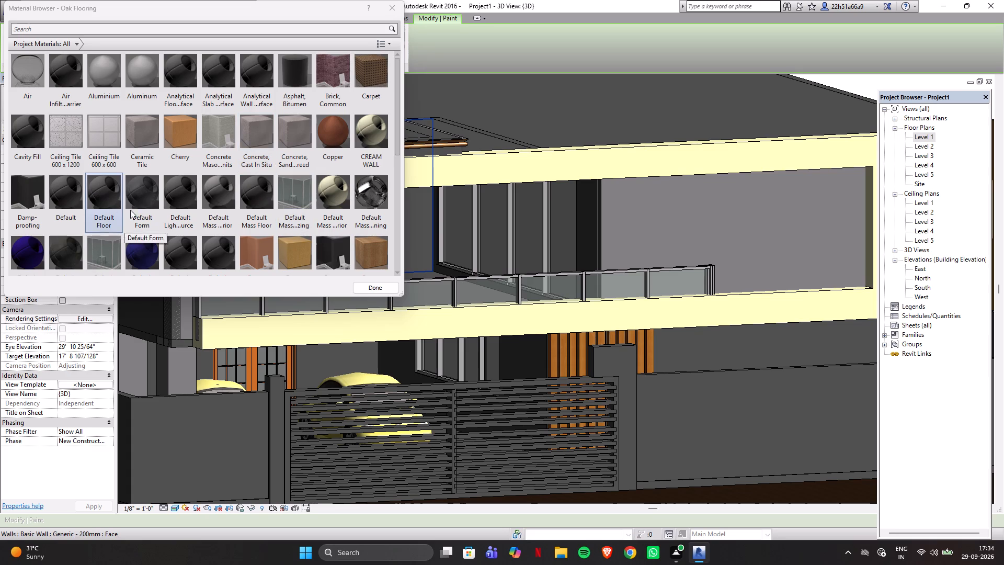
scroll(349, 181, "down", 2)
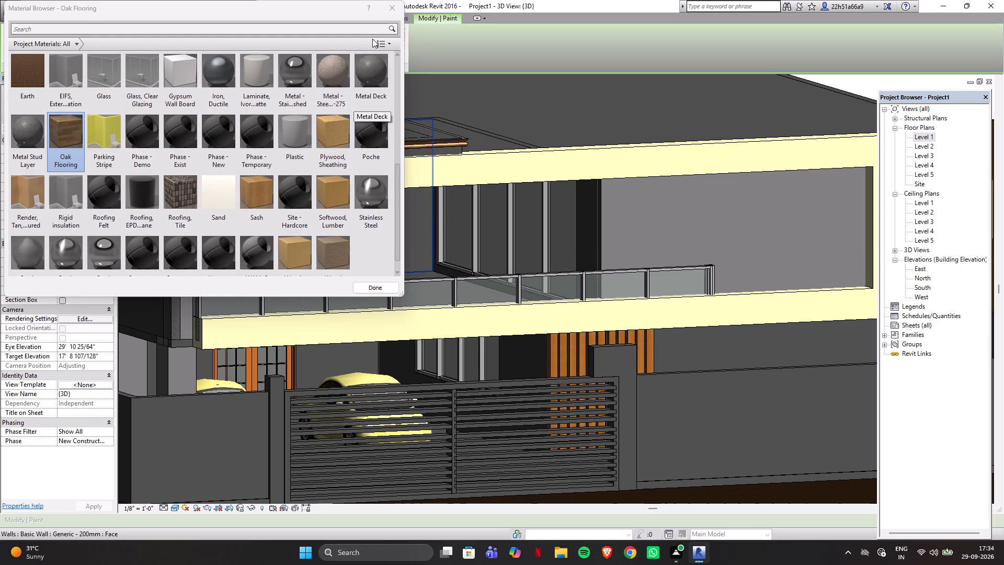
left_click(391, 10)
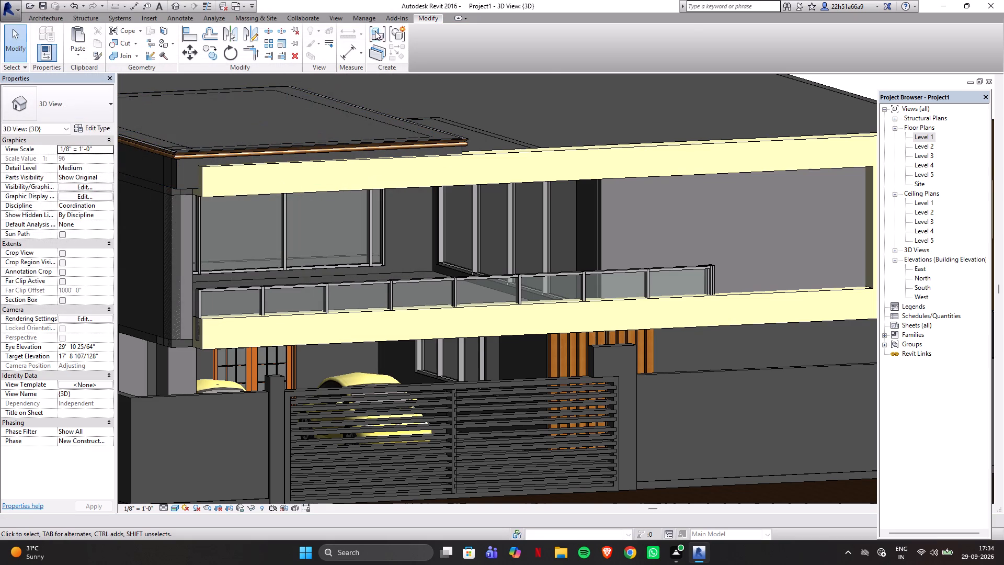
Duplicate the Default Floor material in the project materials and name the copy WHITE WALL.
left_click(336, 22)
left_click(370, 18)
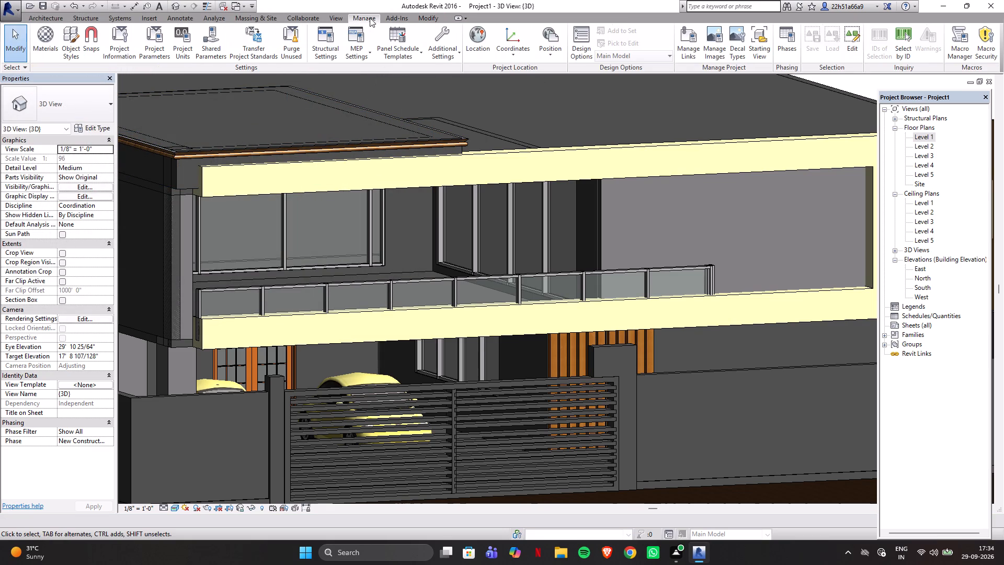
left_click(39, 33)
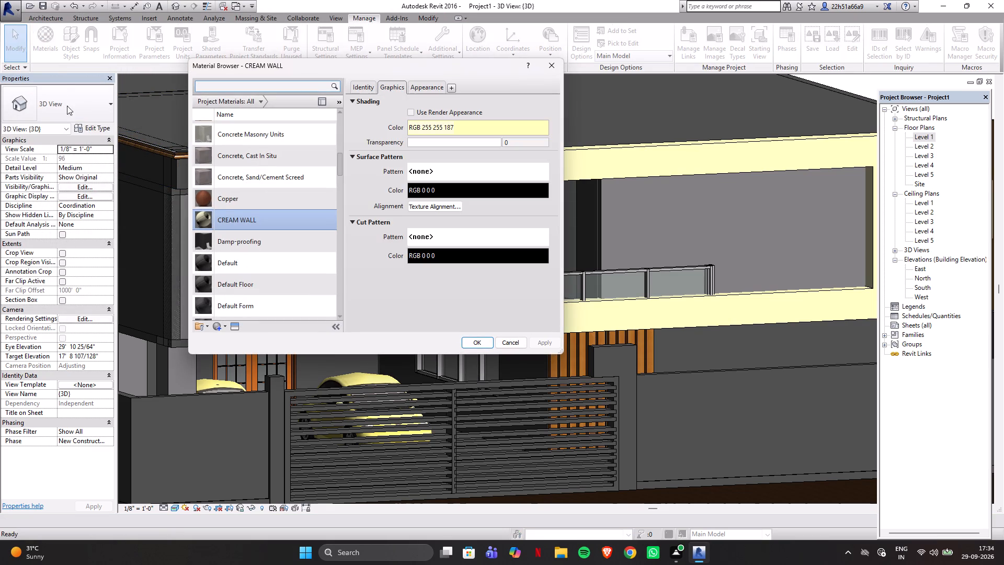
left_click(248, 280)
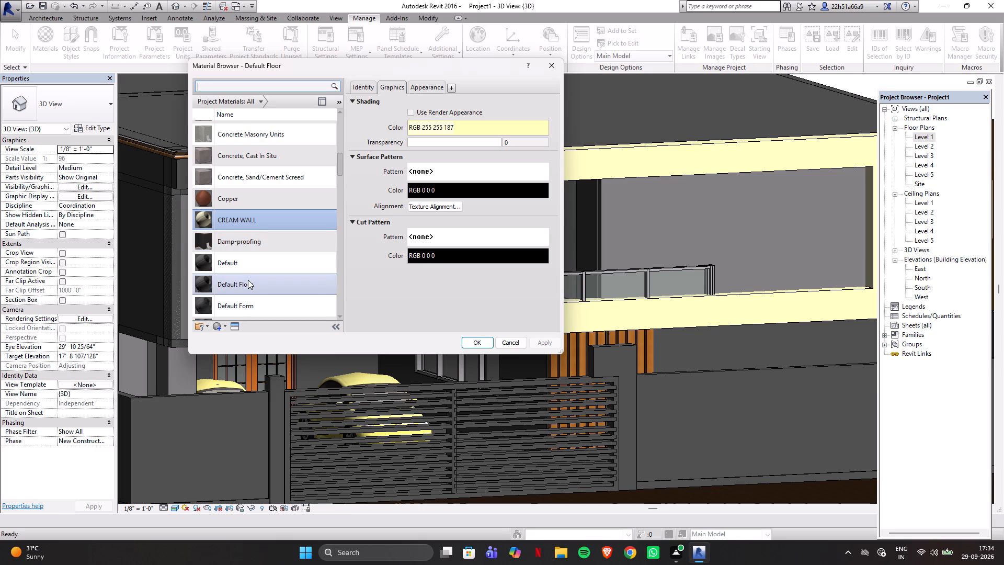
left_click(216, 327)
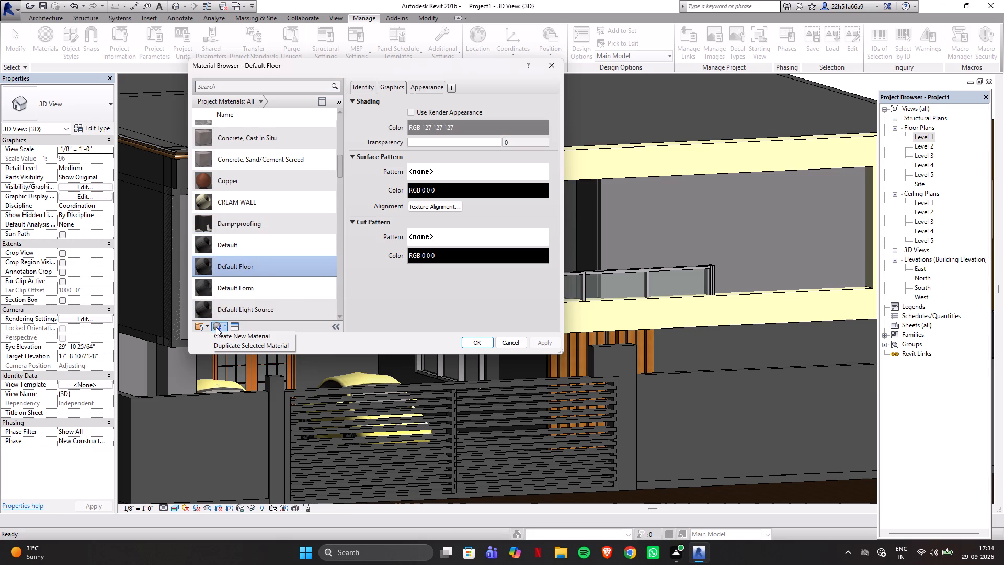
left_click(237, 342)
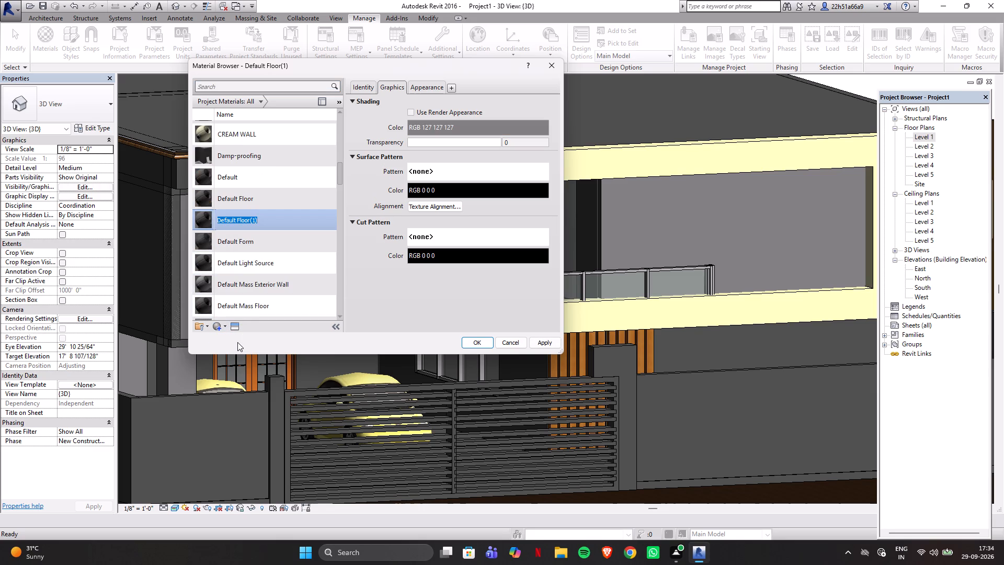
type("WHITE WA")
type("LL")
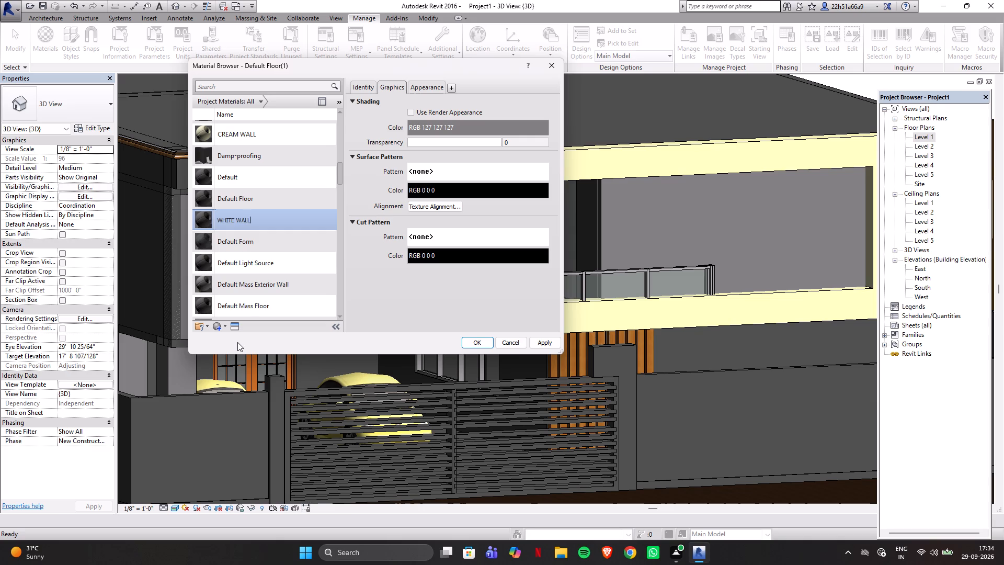
key("Return")
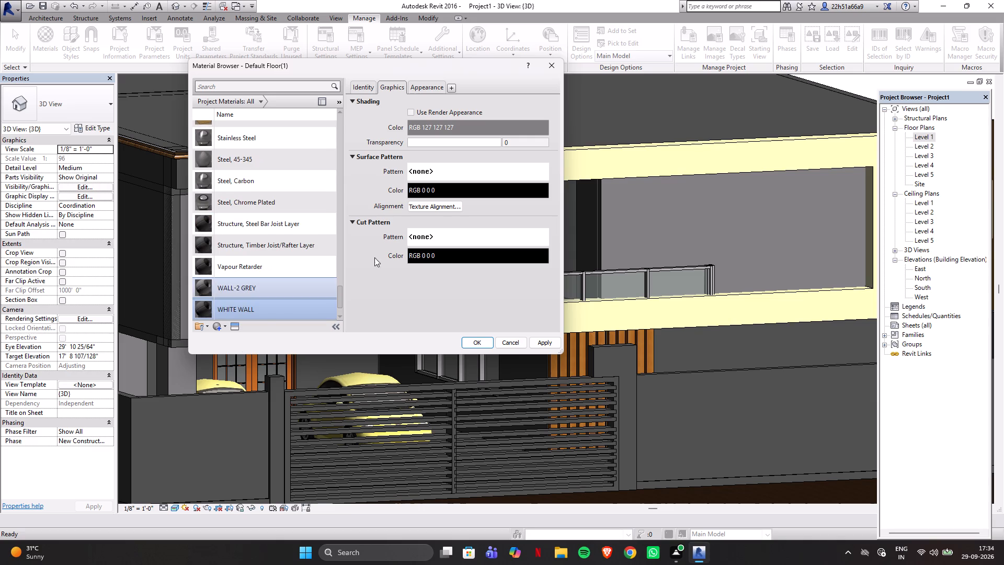
Set the WHITE WALL material's generic appearance colour to white, RGB 255 255 255.
left_click(431, 85)
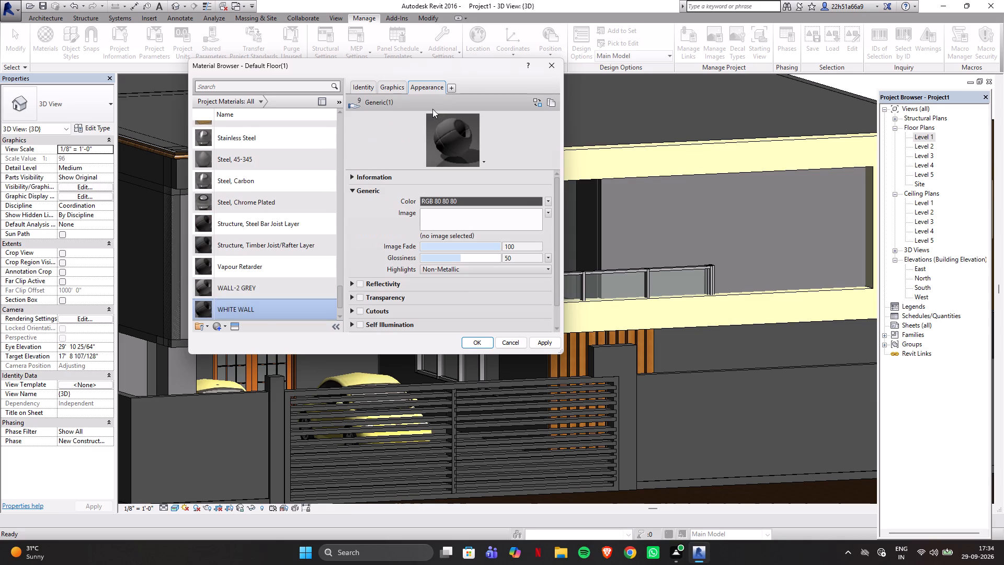
left_click(443, 202)
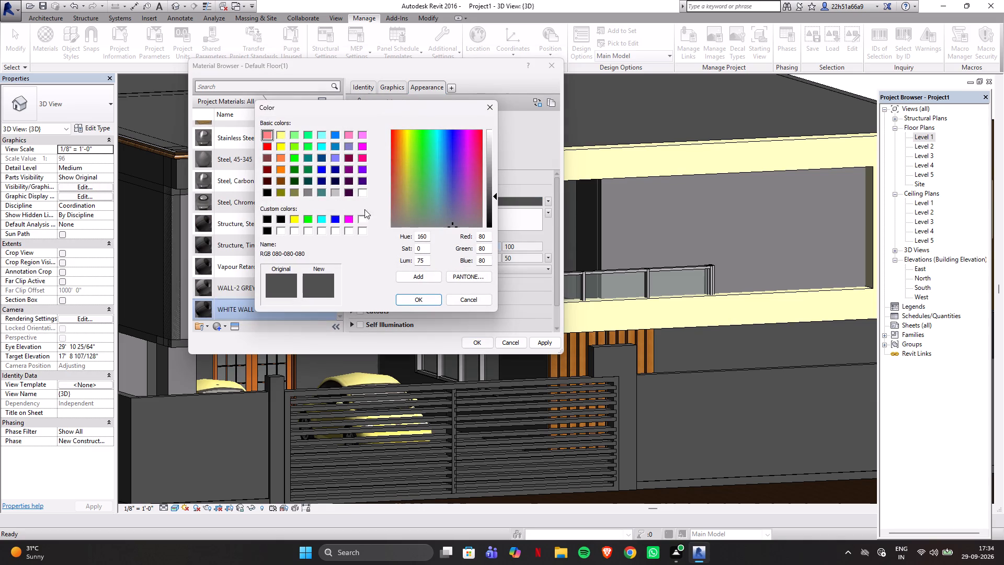
left_click(366, 192)
left_click(415, 303)
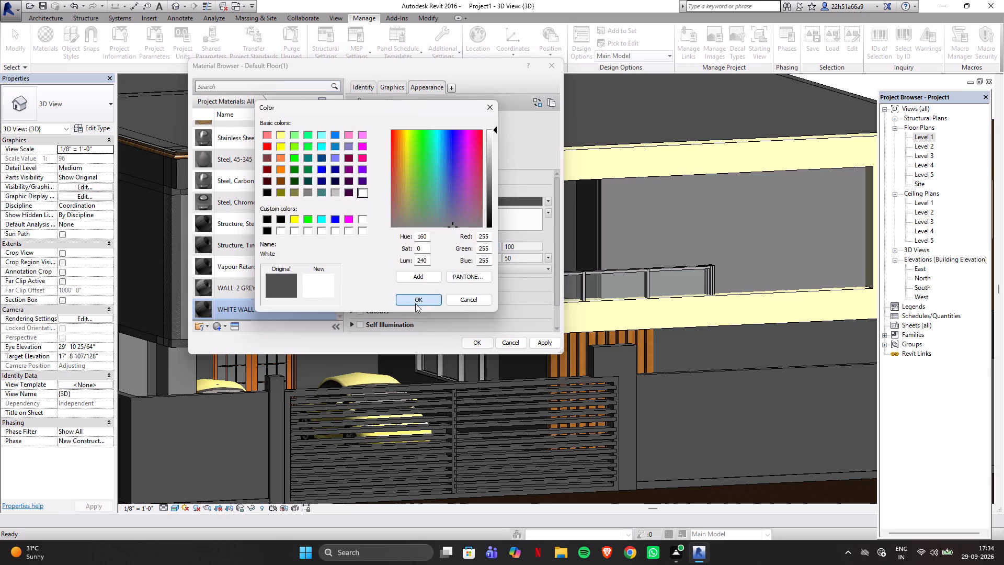
Set the WHITE WALL material's shading colour to white, RGB 255 255 255, and save the material changes.
left_click(364, 89)
left_click(389, 86)
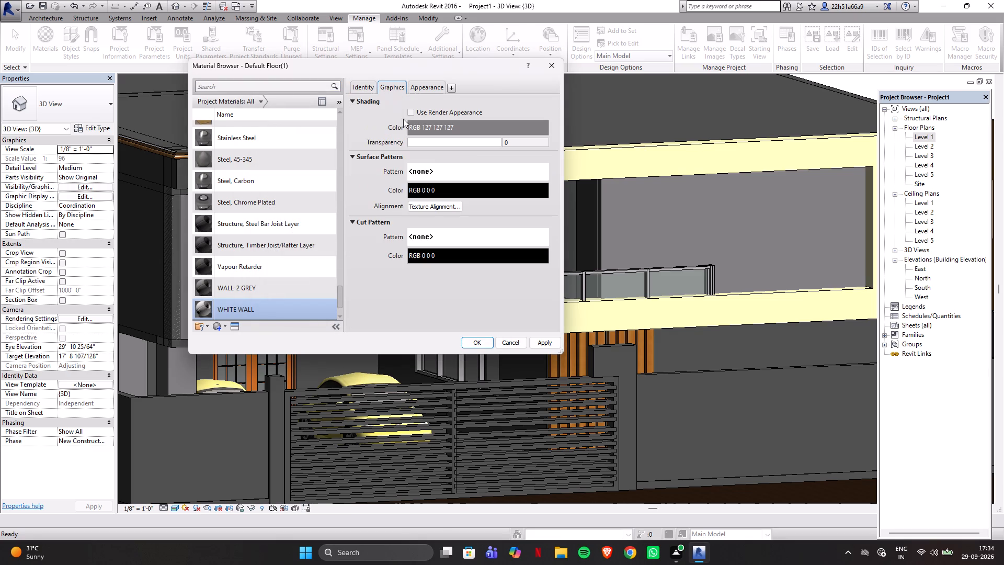
left_click(423, 126)
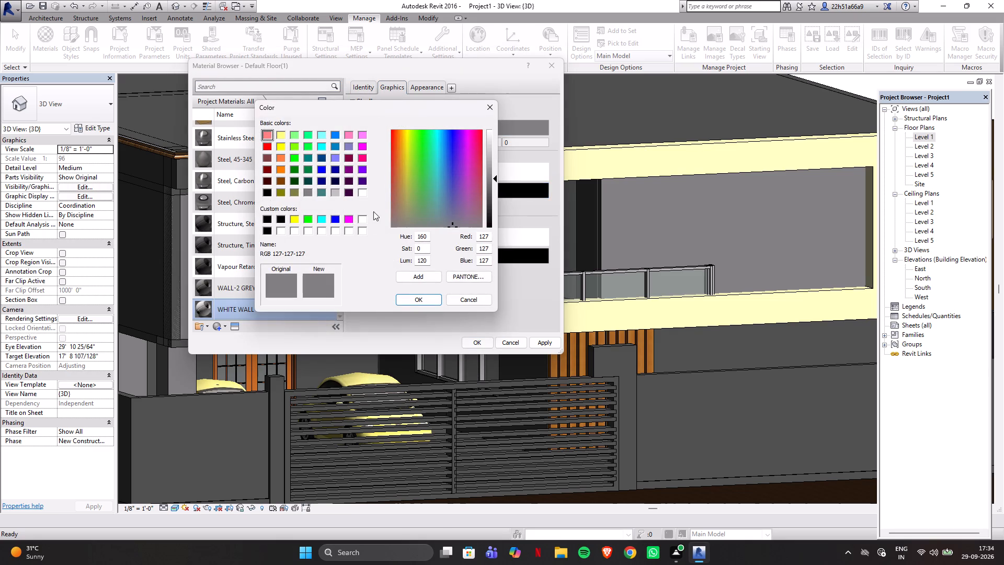
left_click(363, 194)
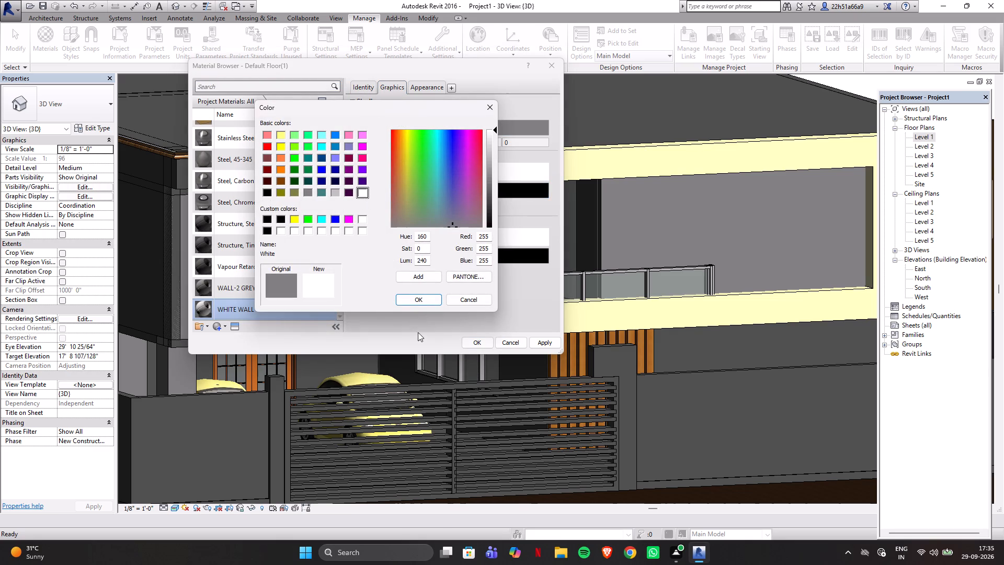
left_click(414, 301)
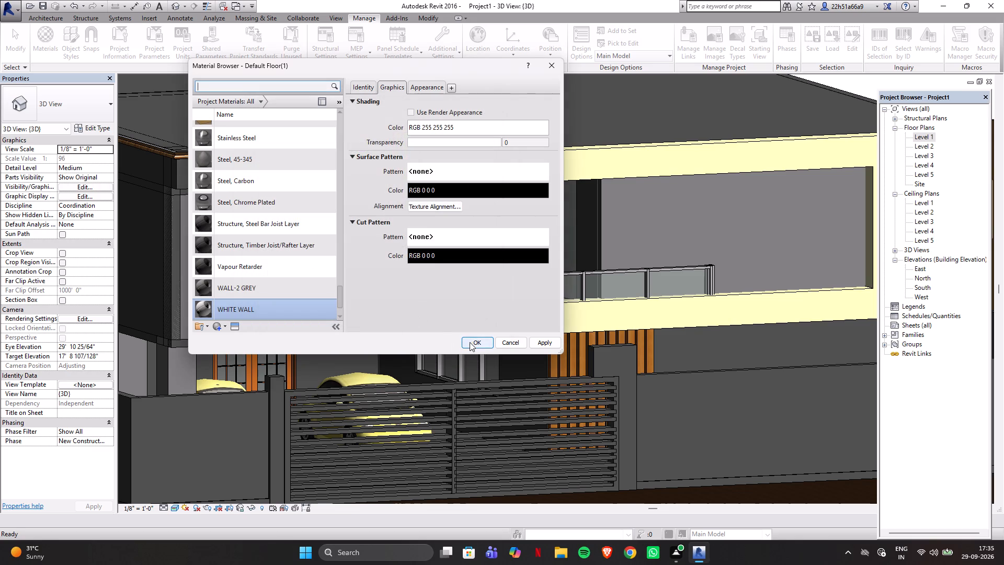
left_click(473, 342)
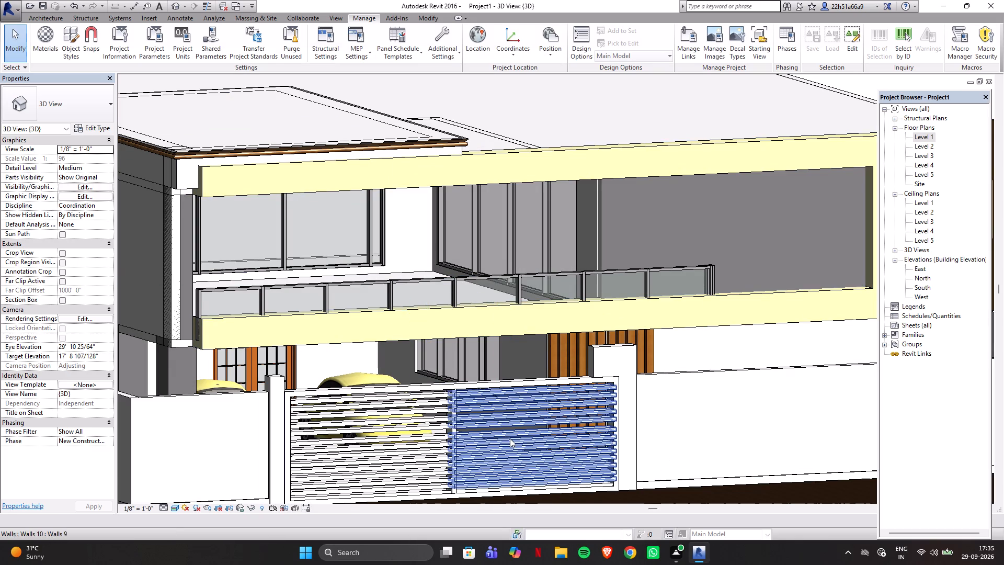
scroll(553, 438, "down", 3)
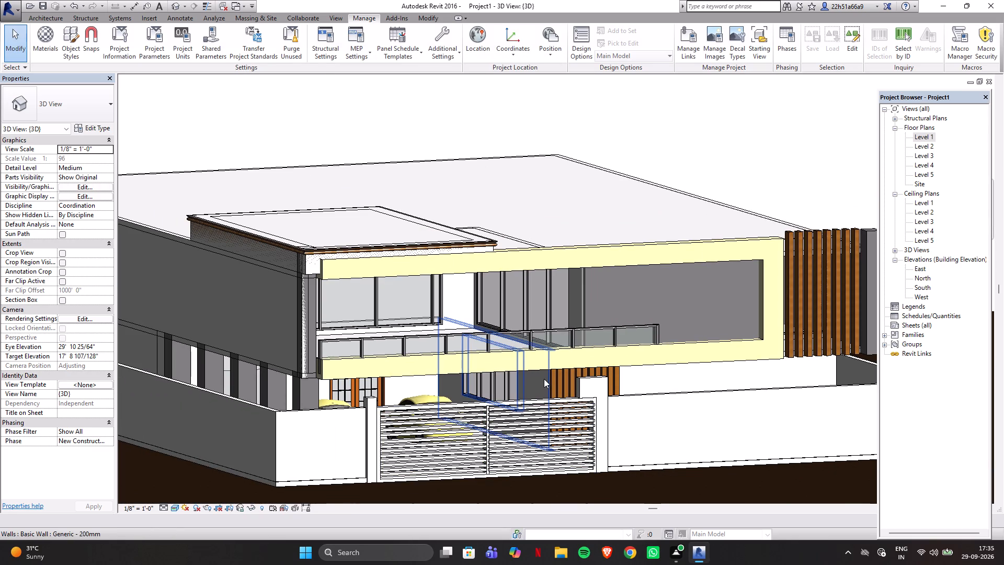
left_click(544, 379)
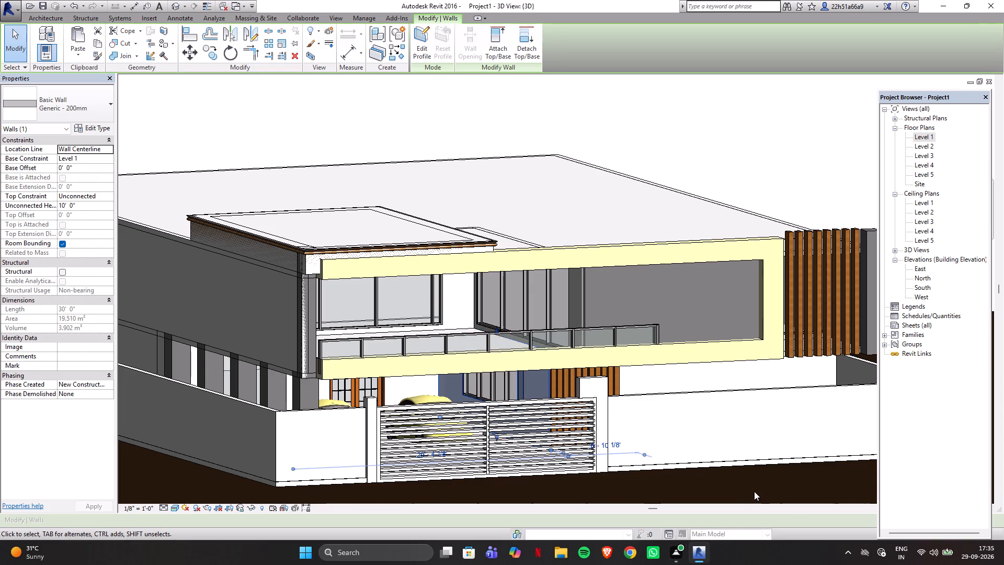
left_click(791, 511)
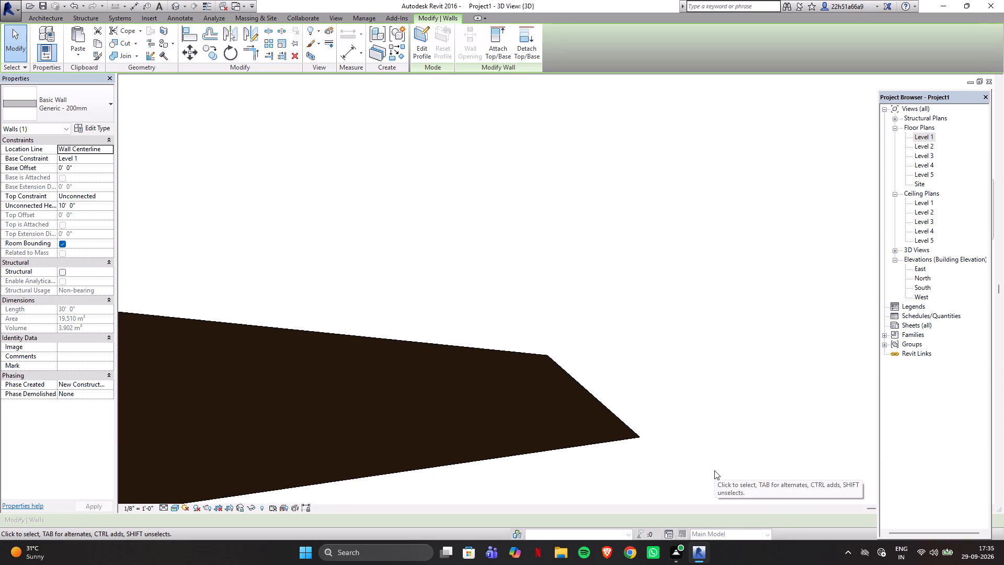
Undo the last two changes and finish the reopened in-place casework model.
key("ctrl+z")
key("ctrl+z")
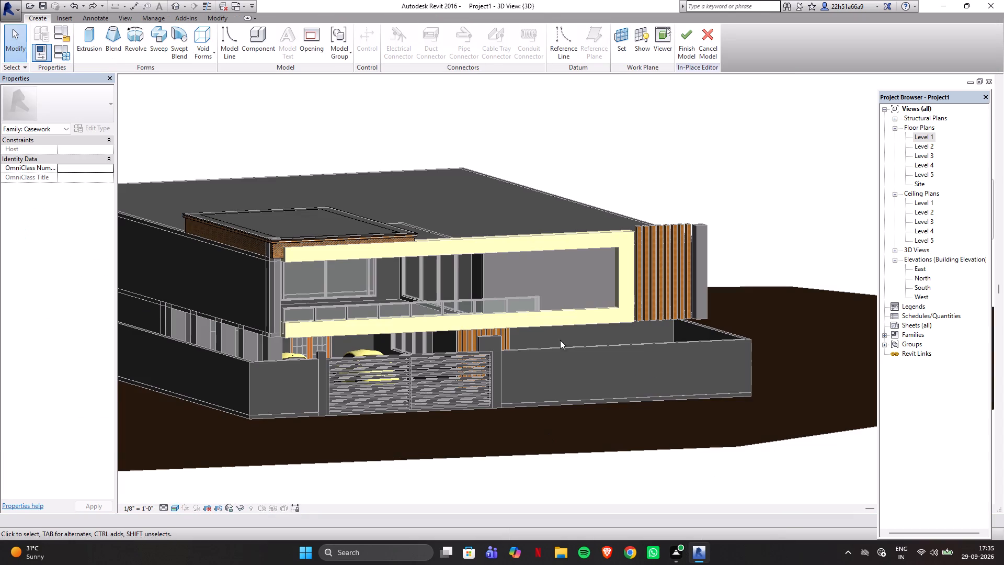
key("Escape")
left_click(221, 22)
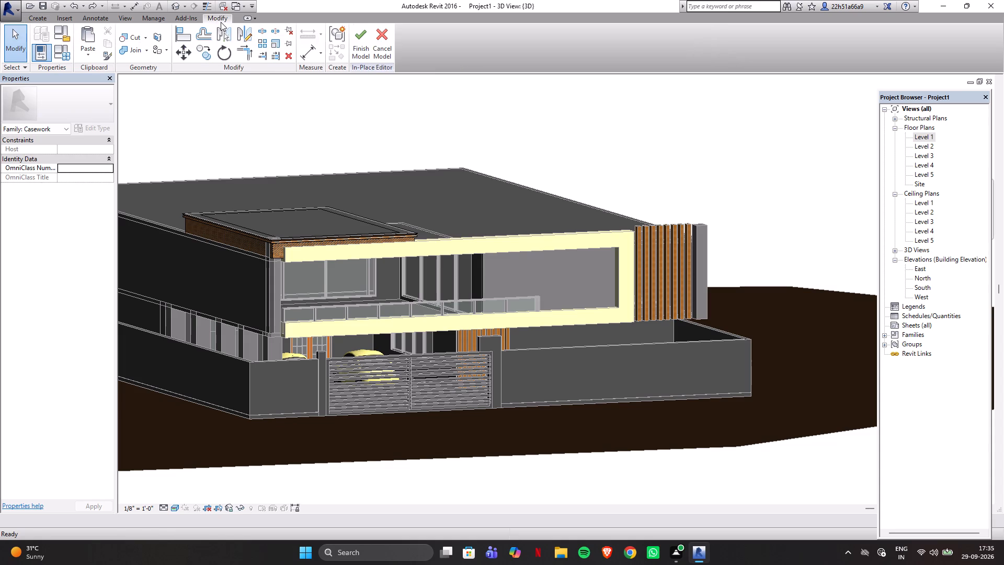
left_click(362, 44)
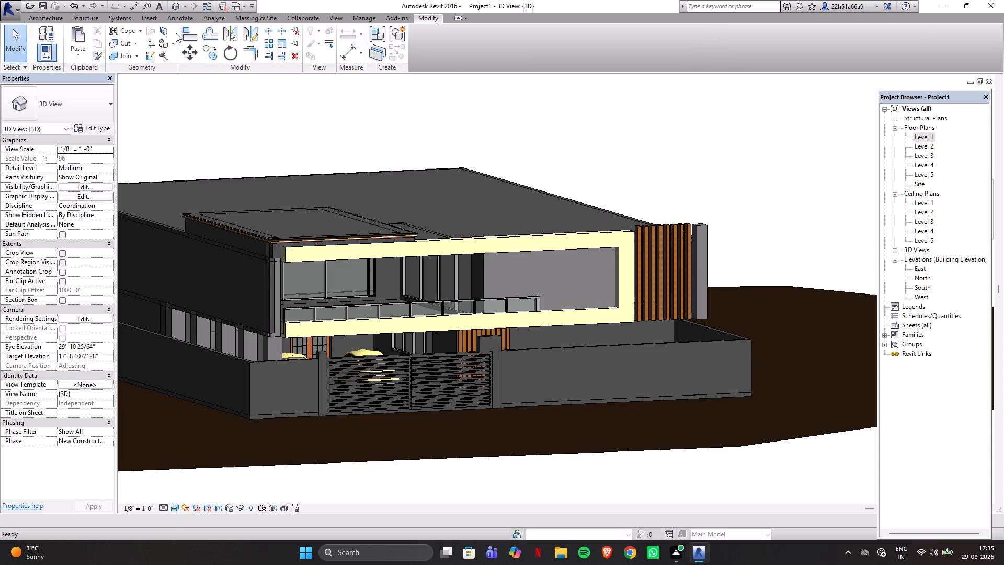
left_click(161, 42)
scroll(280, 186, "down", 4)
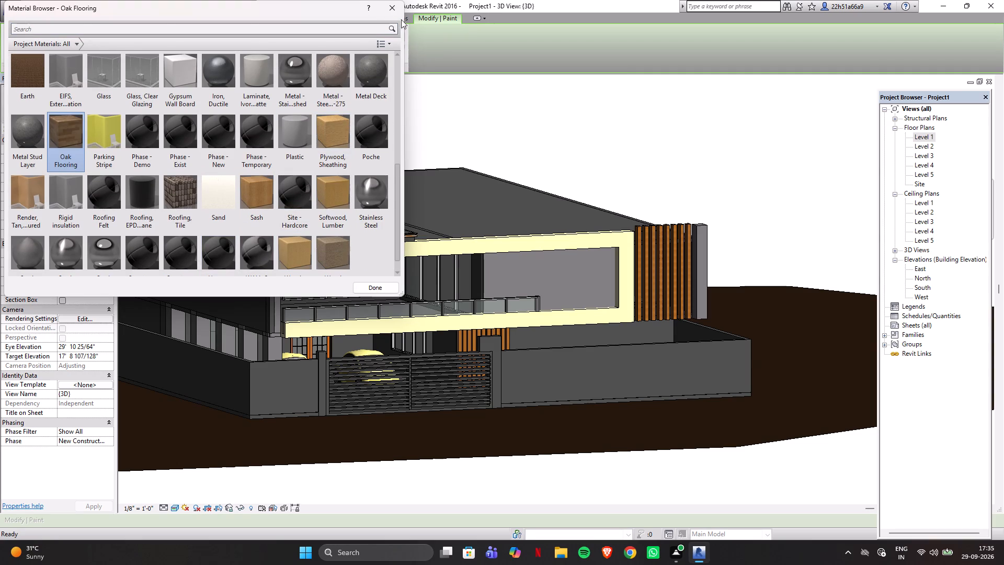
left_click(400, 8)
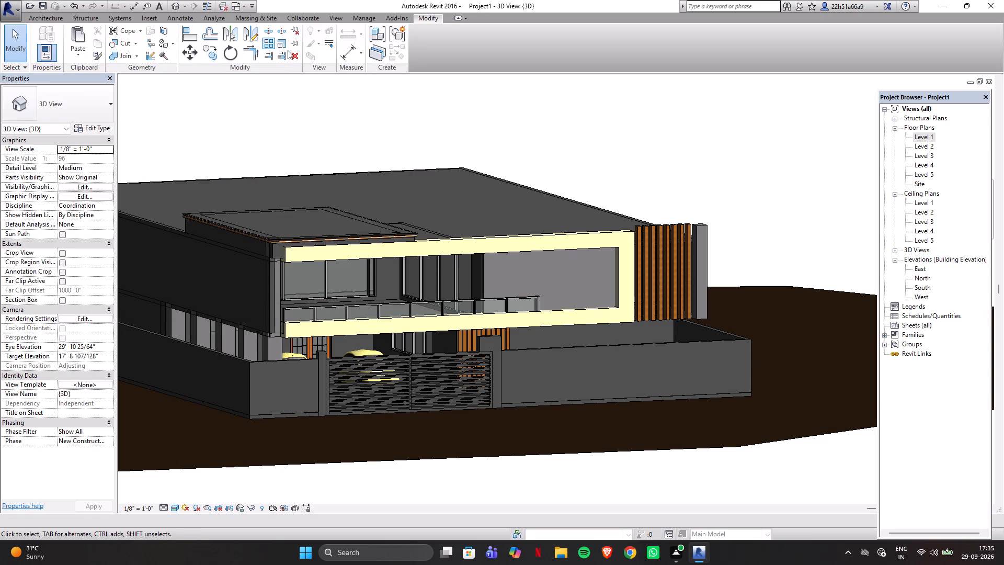
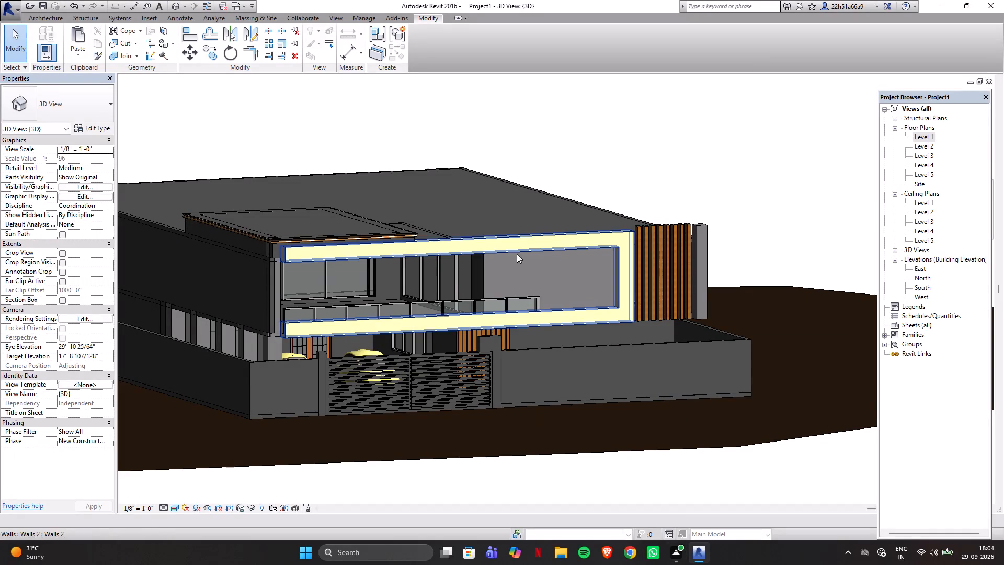
Duplicate the Default Mass Interior Wall material in the project materials.
middle_click_drag(647, 159, 667, 119)
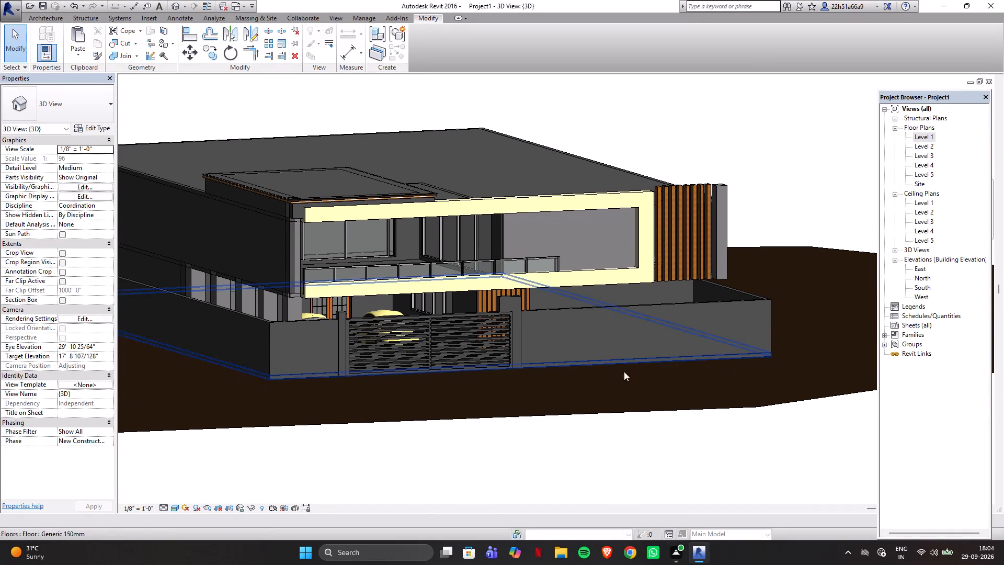
middle_click_drag(595, 445, 587, 446)
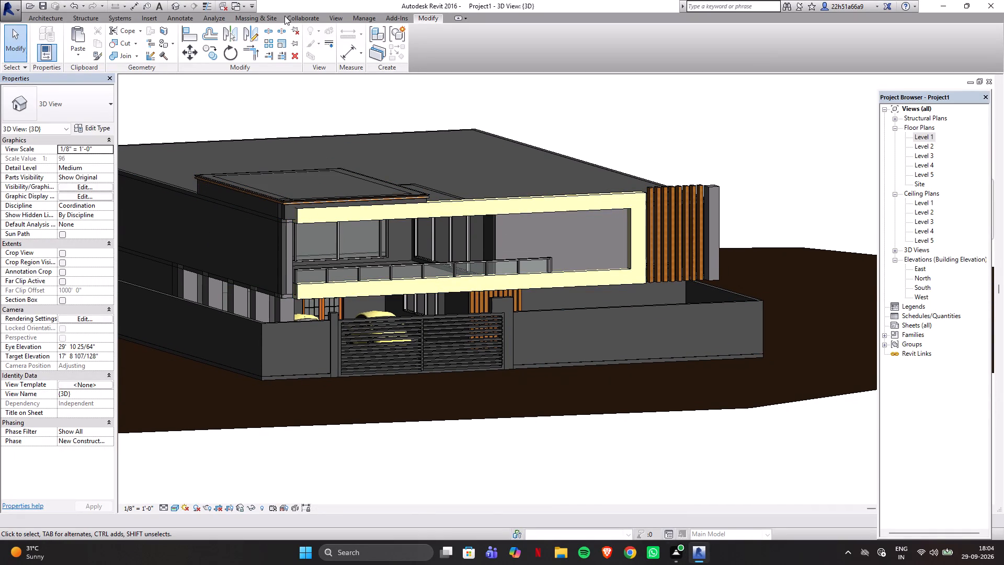
left_click(373, 19)
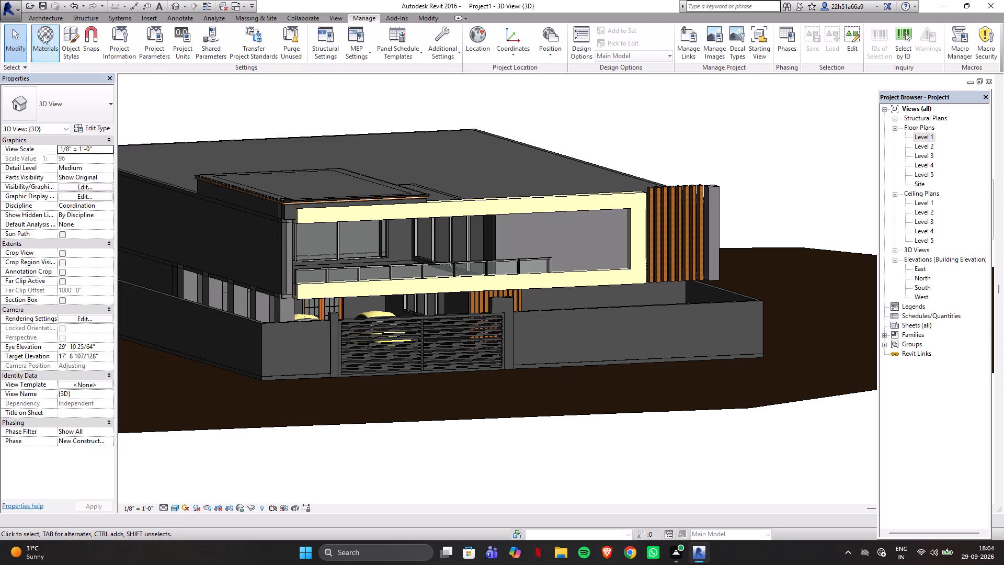
left_click(43, 35)
left_click(587, 186)
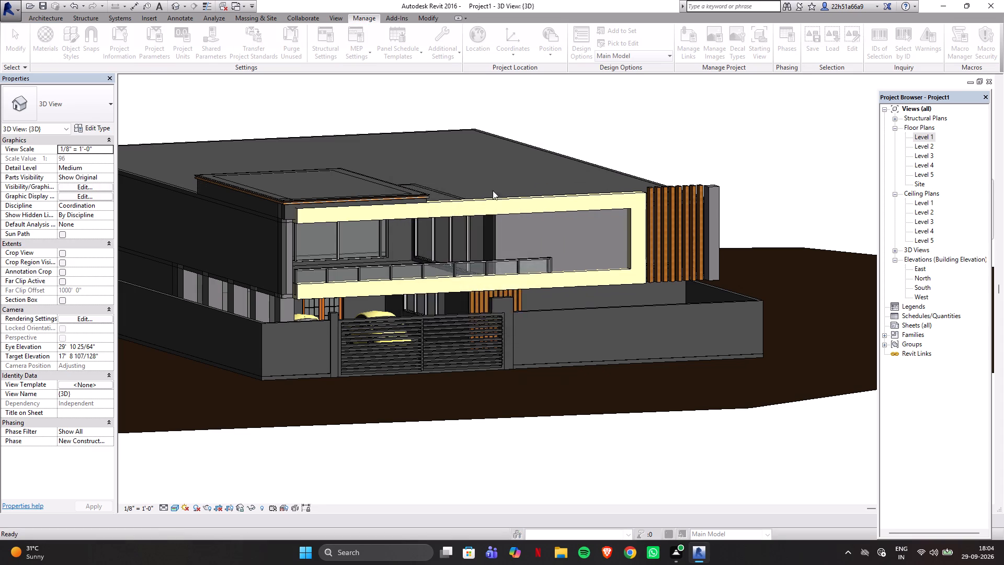
scroll(243, 231, "down", 3)
scroll(243, 243, "up", 2)
scroll(258, 192, "down", 6)
scroll(268, 259, "down", 1)
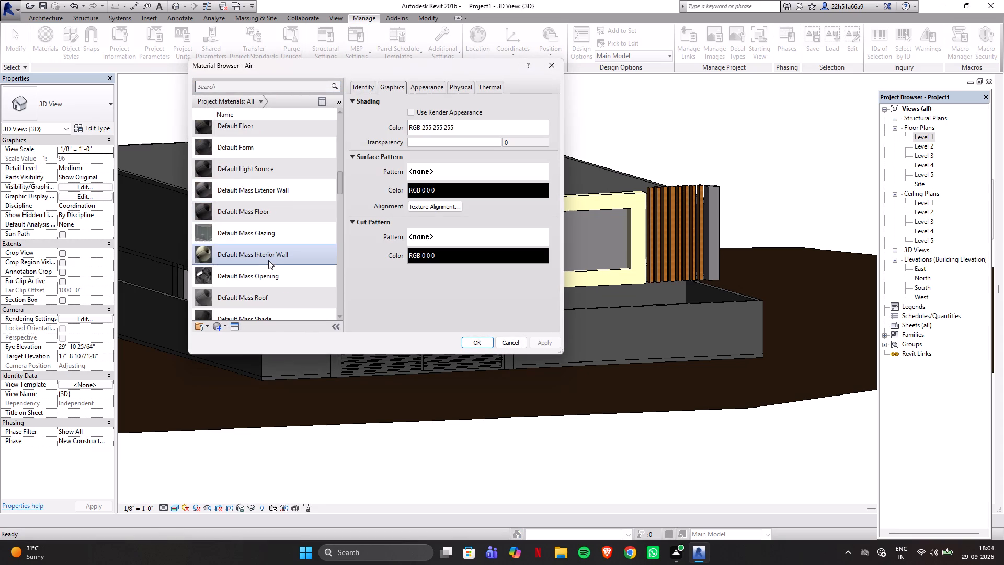
left_click(244, 214)
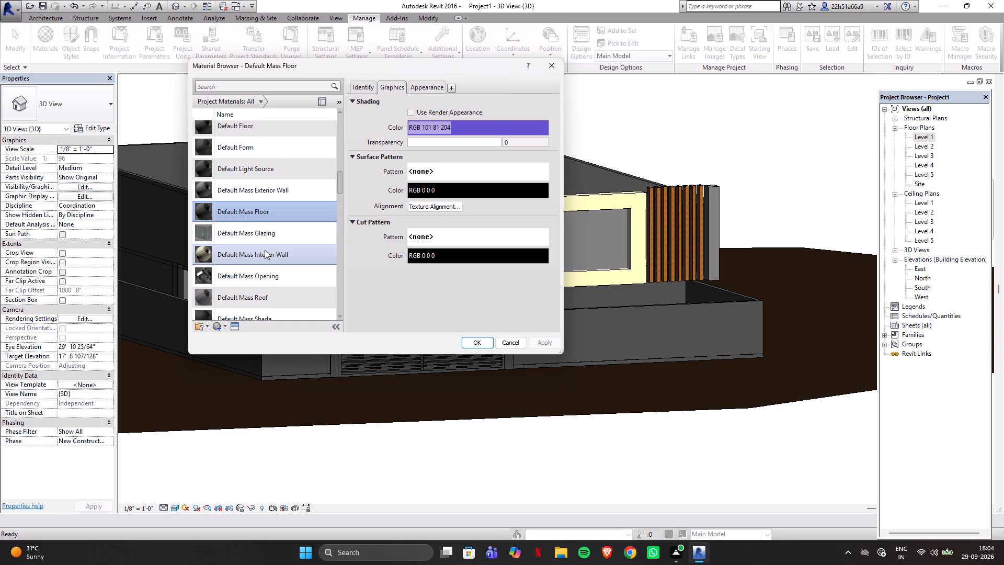
left_click(265, 250)
left_click(214, 326)
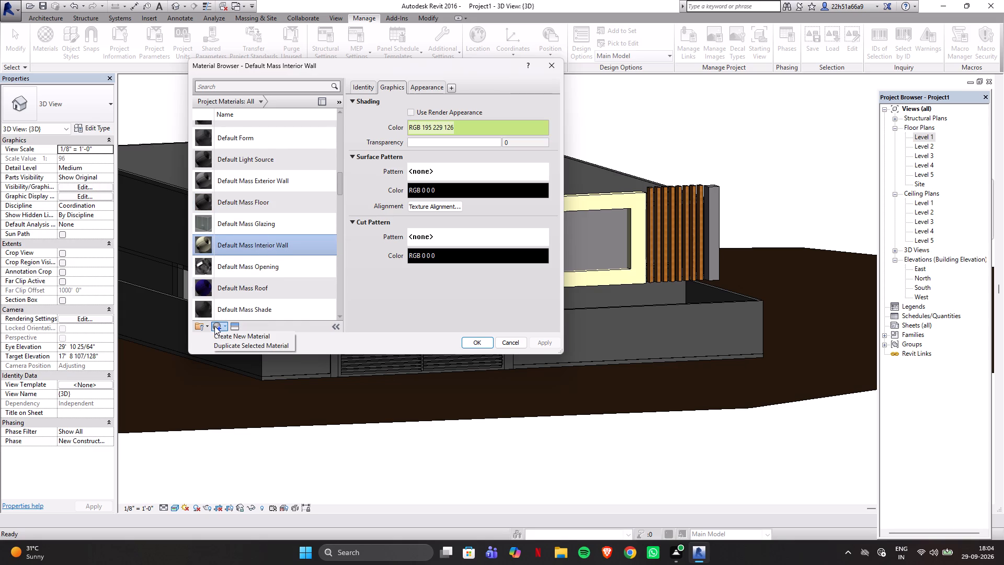
left_click(231, 345)
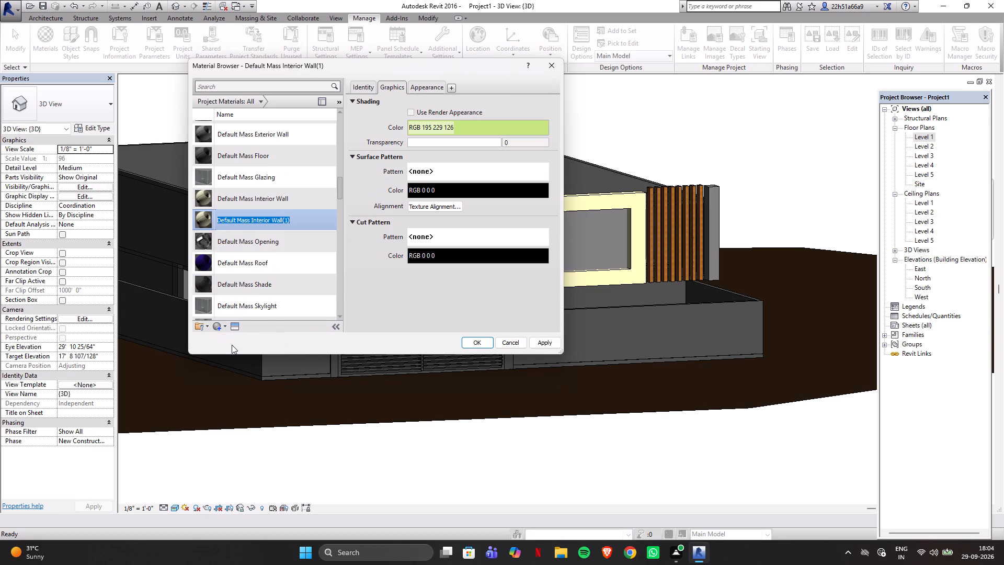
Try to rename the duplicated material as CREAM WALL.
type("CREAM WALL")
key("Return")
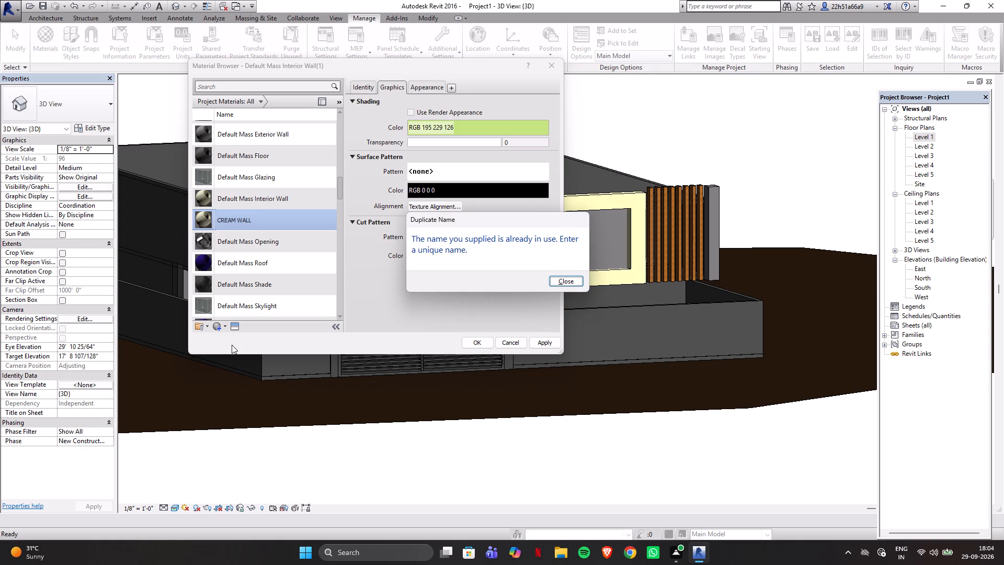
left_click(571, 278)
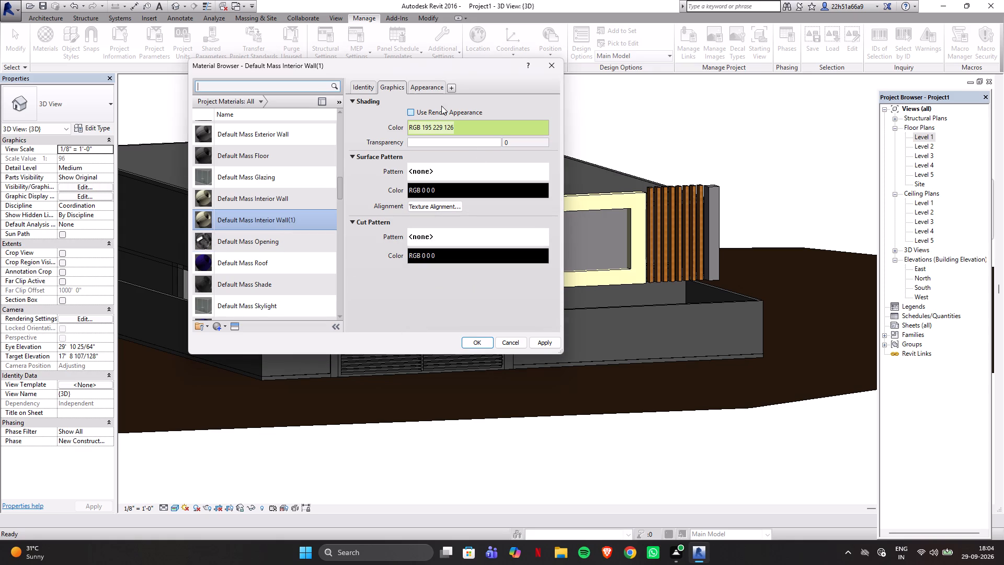
Set the duplicated material's shading colour and its appearance colour to white, RGB 255 255 255.
left_click(464, 125)
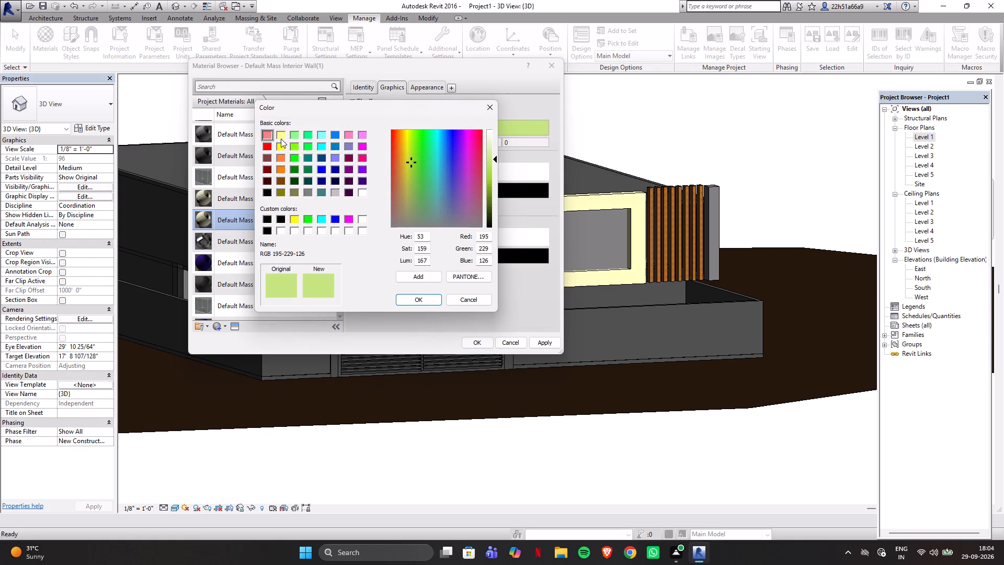
left_click(362, 196)
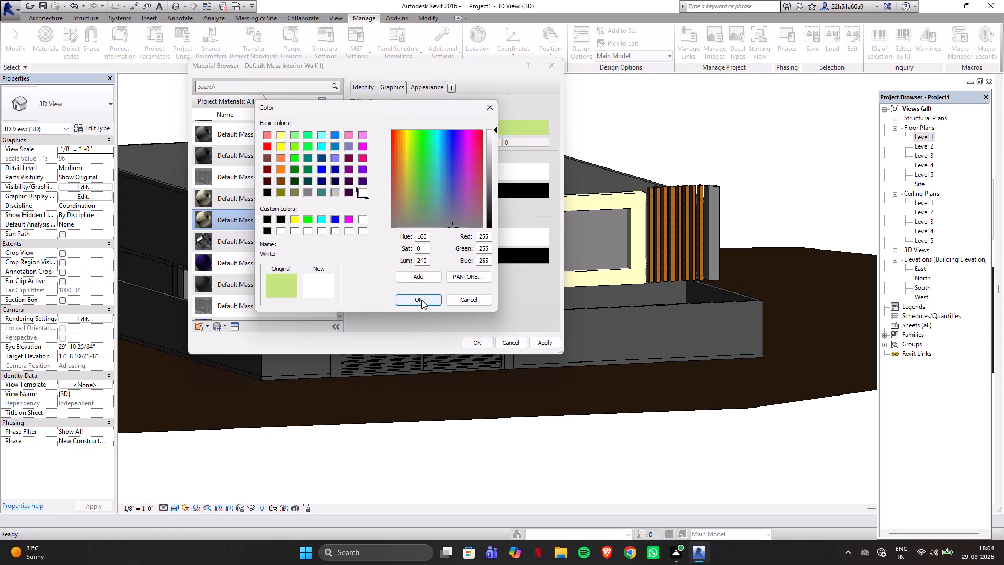
left_click(421, 300)
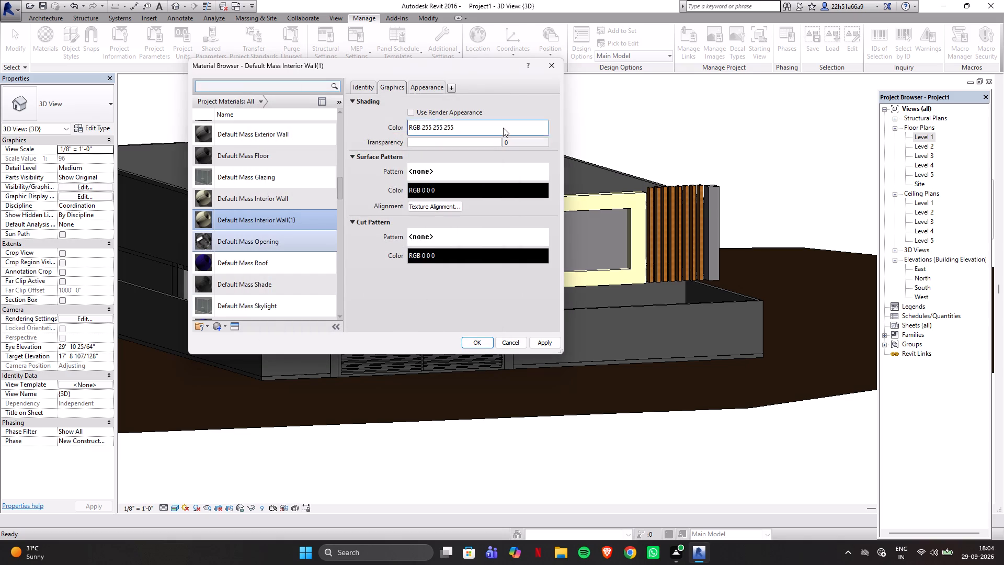
left_click(429, 82)
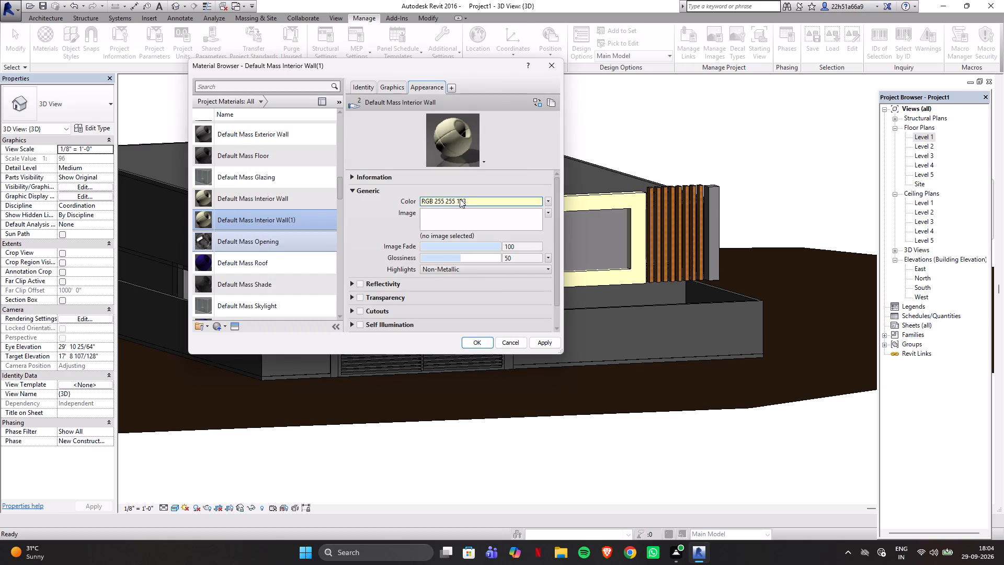
left_click(460, 199)
left_click(359, 190)
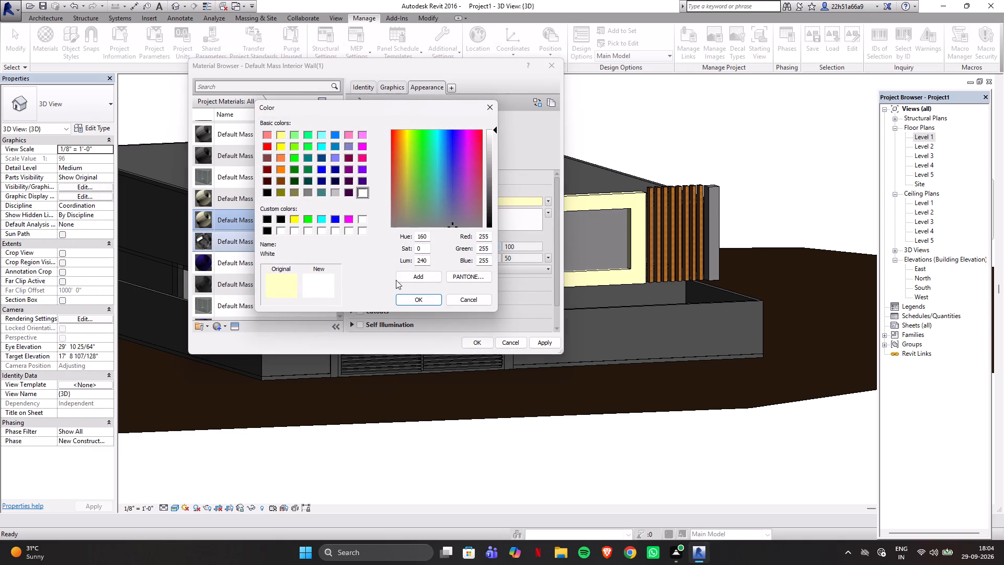
left_click(421, 298)
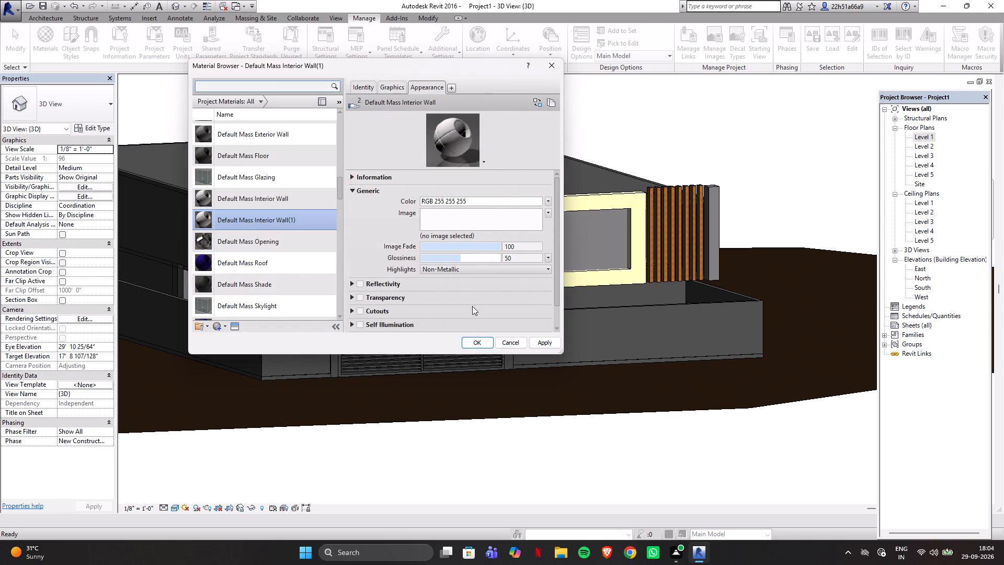
left_click(480, 344)
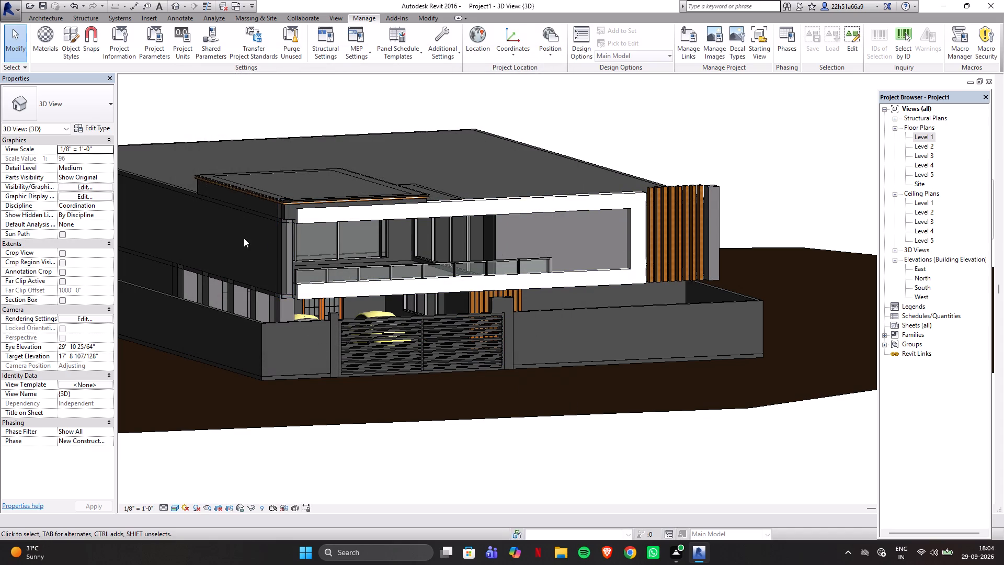
Paint the front boundary wall faces on both sides of the gate and the ground-floor wall behind with the CREAM WALL material.
left_click(49, 20)
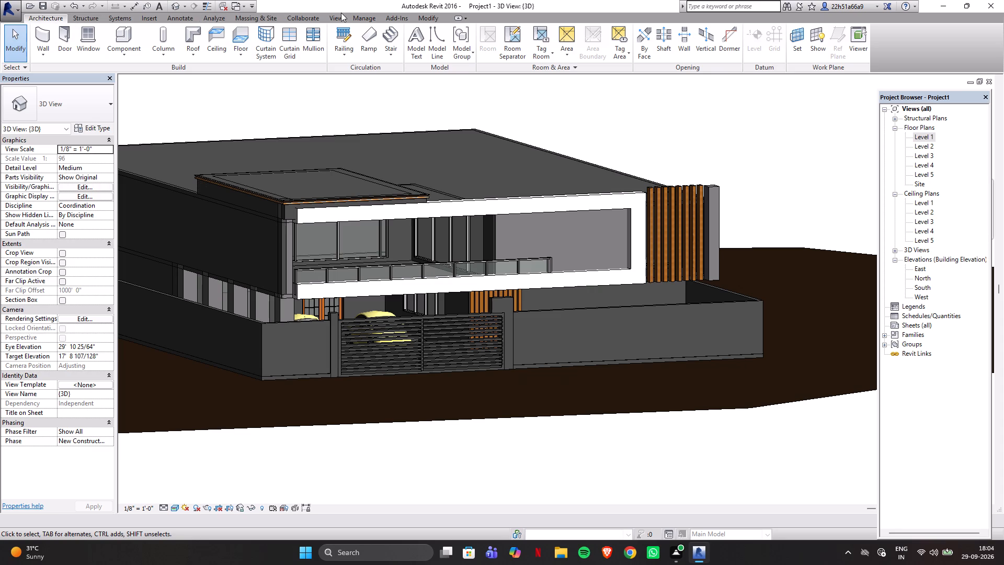
left_click(341, 13)
left_click(341, 16)
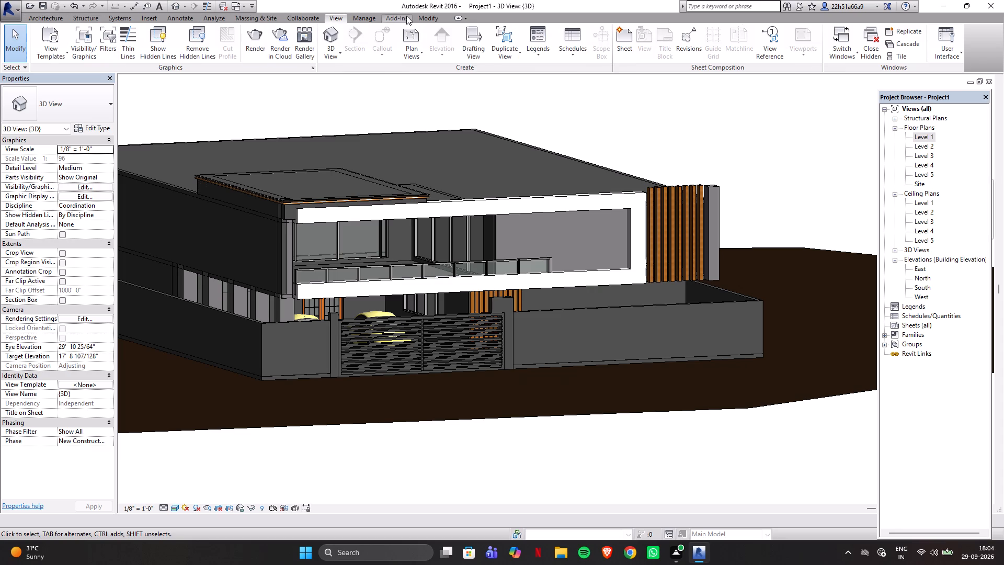
left_click(423, 16)
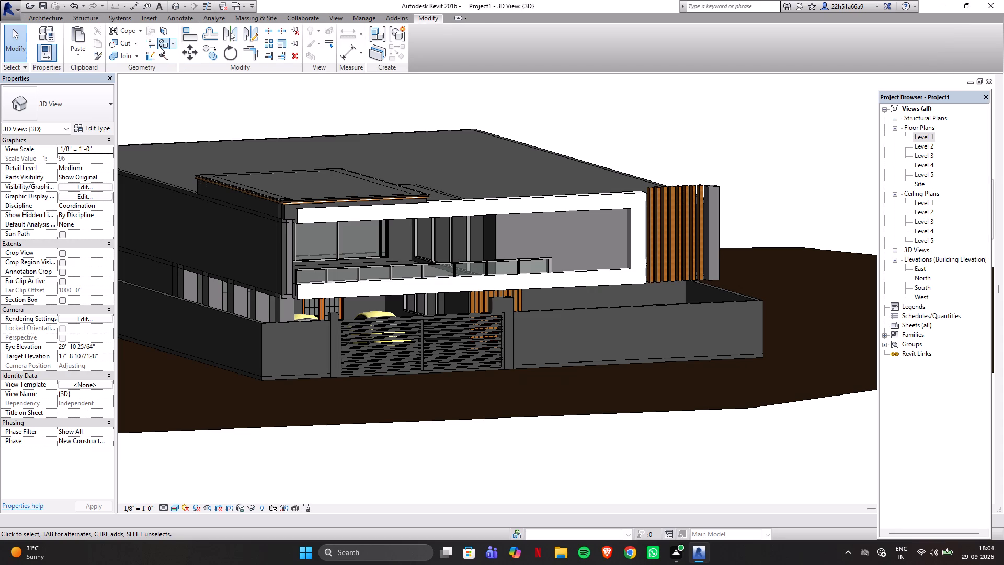
left_click(159, 46)
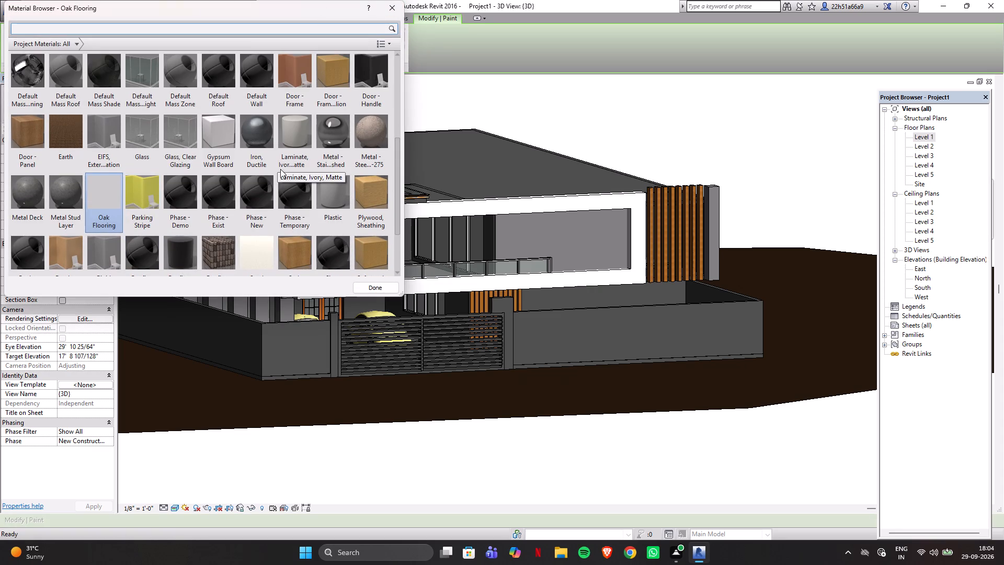
scroll(281, 180, "down", 6)
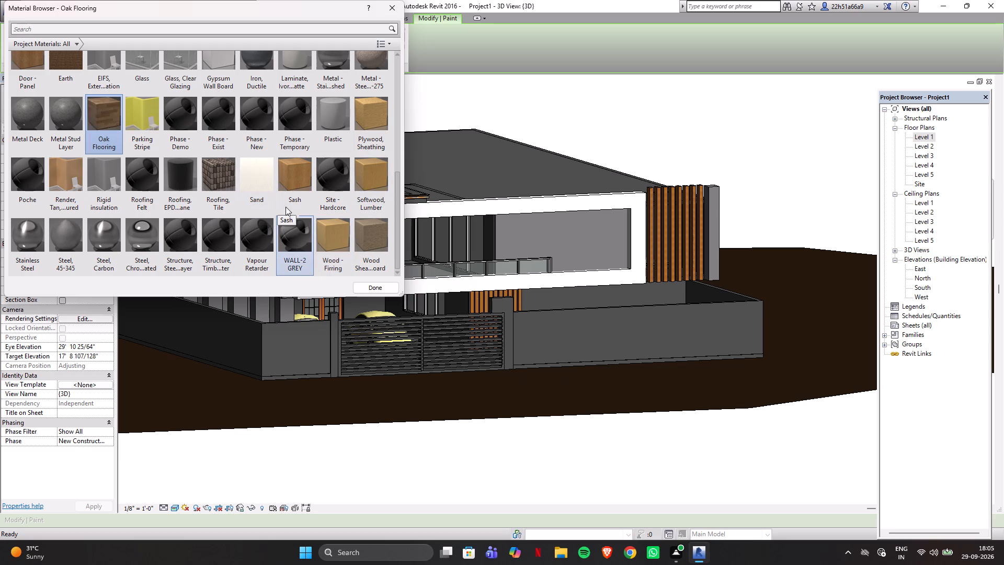
scroll(304, 177, "up", 4)
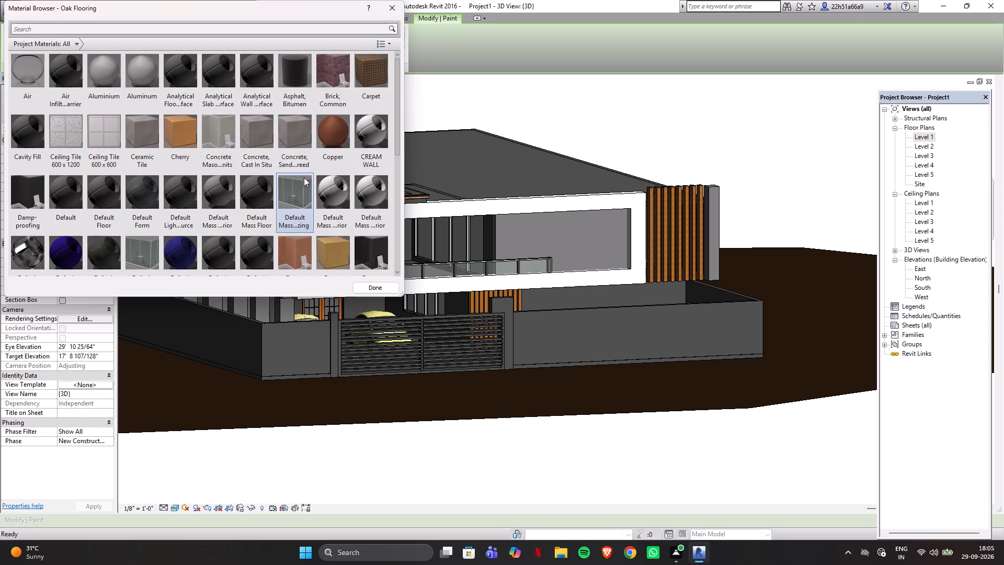
scroll(304, 177, "up", 1)
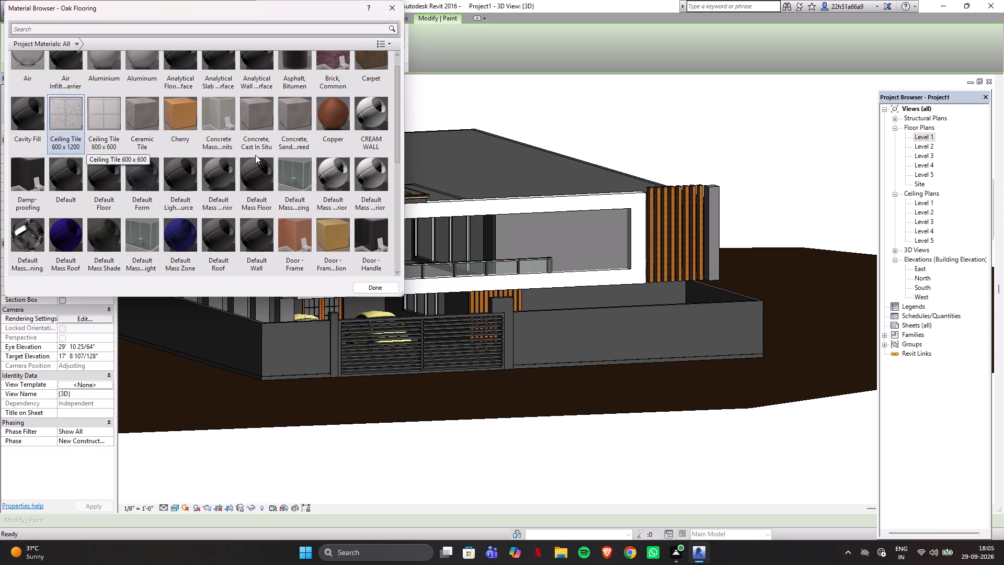
scroll(261, 173, "up", 2)
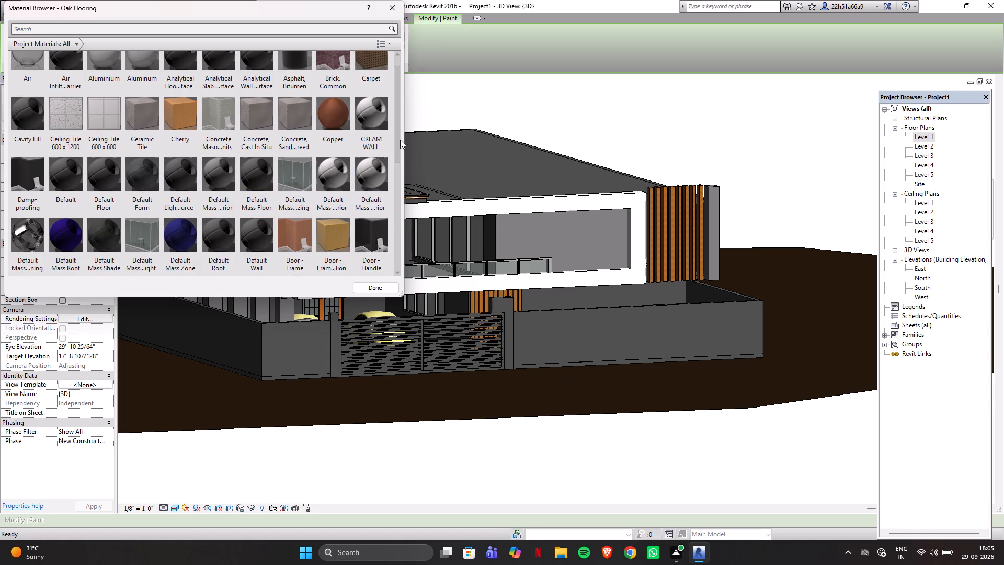
left_click(368, 120)
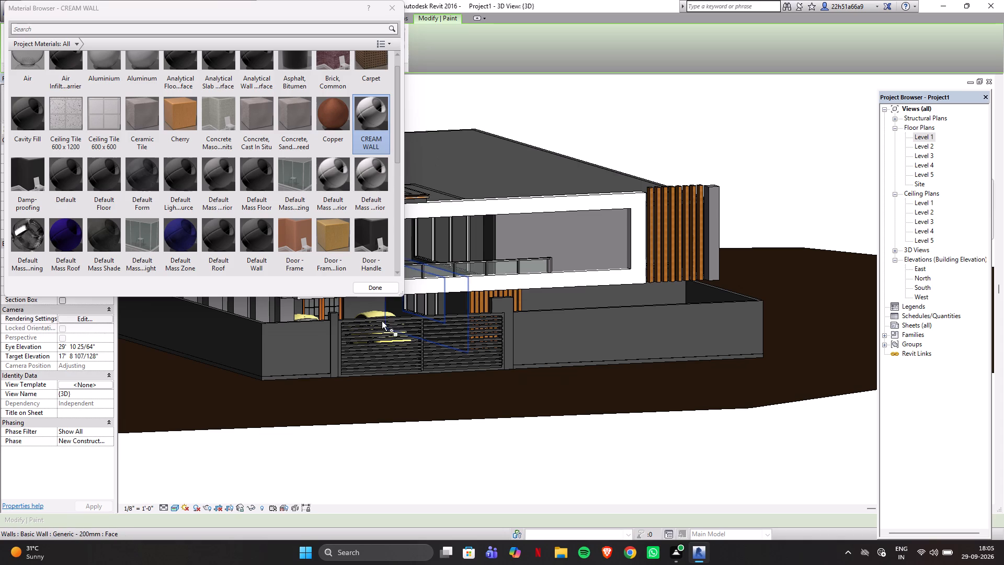
left_click(276, 340)
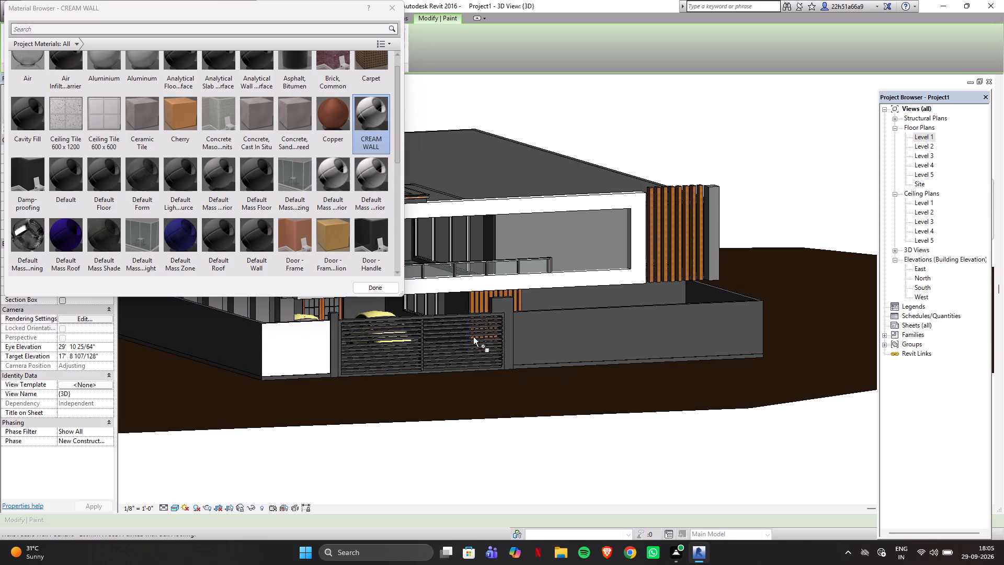
left_click(578, 325)
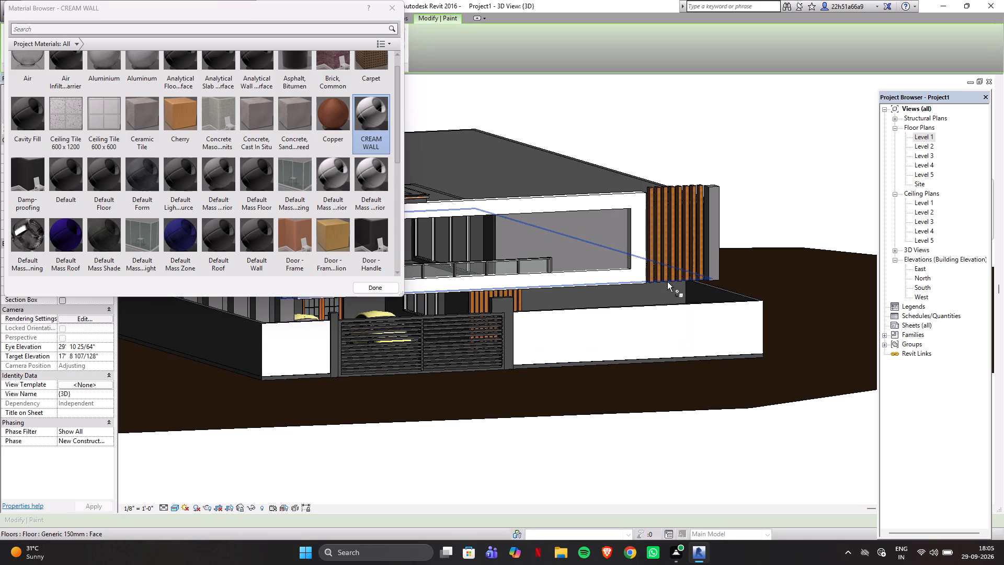
left_click(680, 289)
left_click(671, 294)
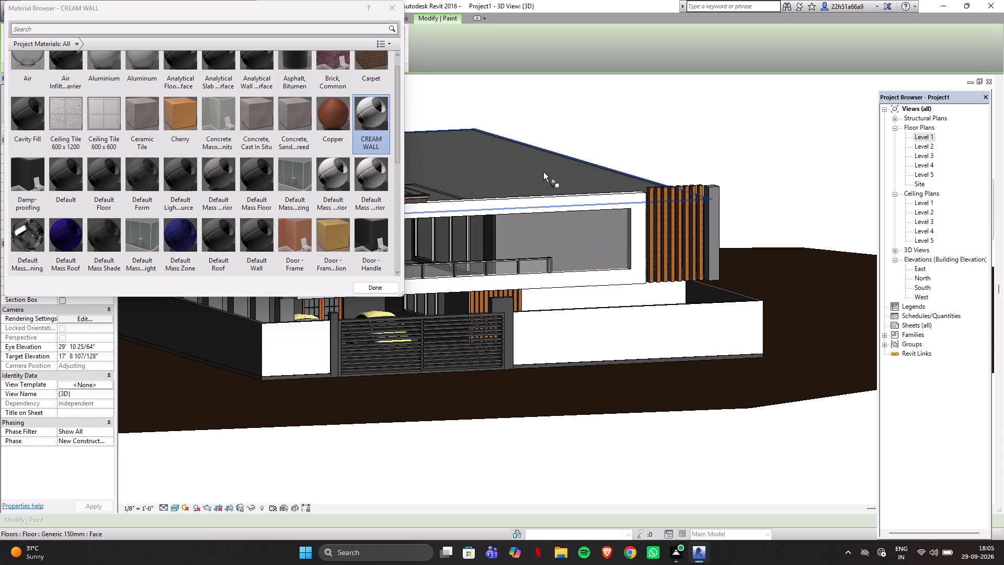
Paint the upper balcony wall face around the window and the adjoining glazed side wall with CREAM WALL.
scroll(643, 185, "down", 3)
scroll(811, 207, "down", 2)
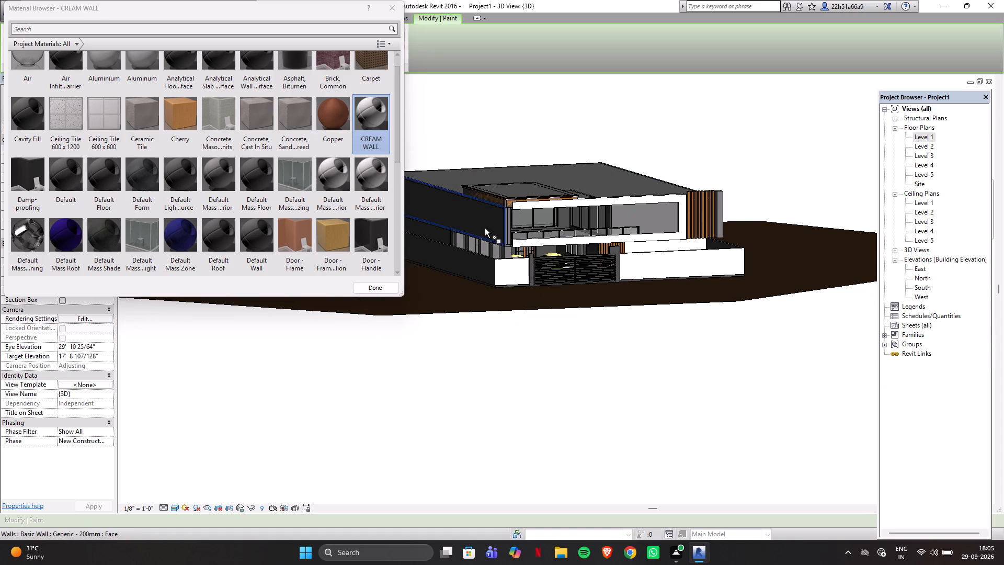
scroll(484, 228, "up", 4)
scroll(524, 206, "up", 4)
scroll(789, 216, "up", 2)
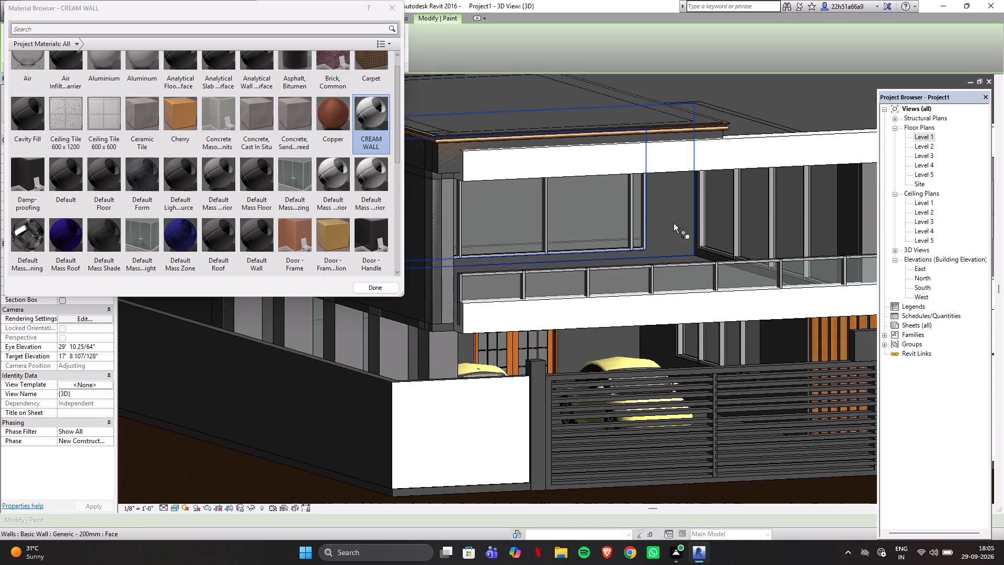
left_click(658, 223)
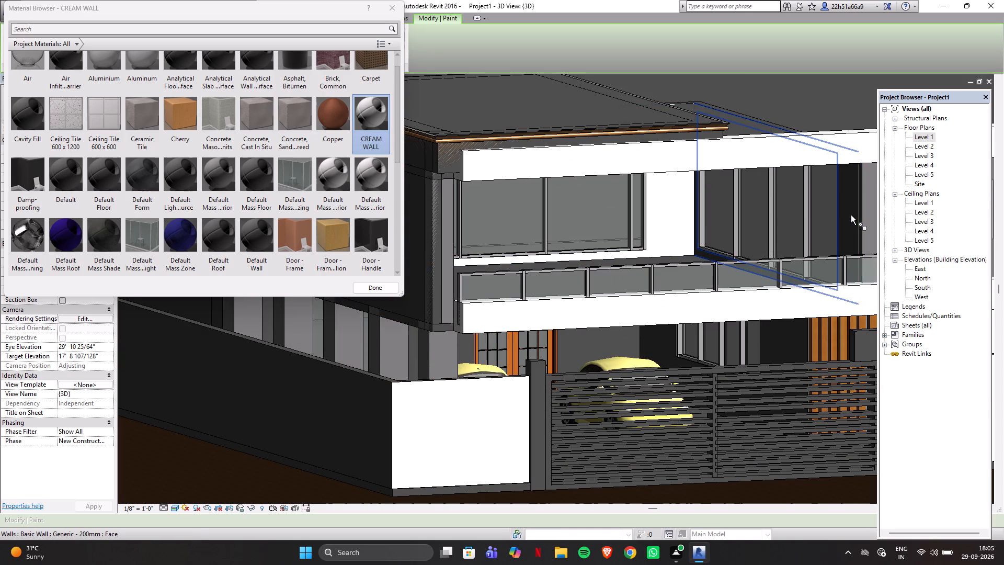
left_click(851, 215)
Paint the upper floor's long exterior side wall and the main roof surface with CREAM WALL.
scroll(647, 247, "down", 2)
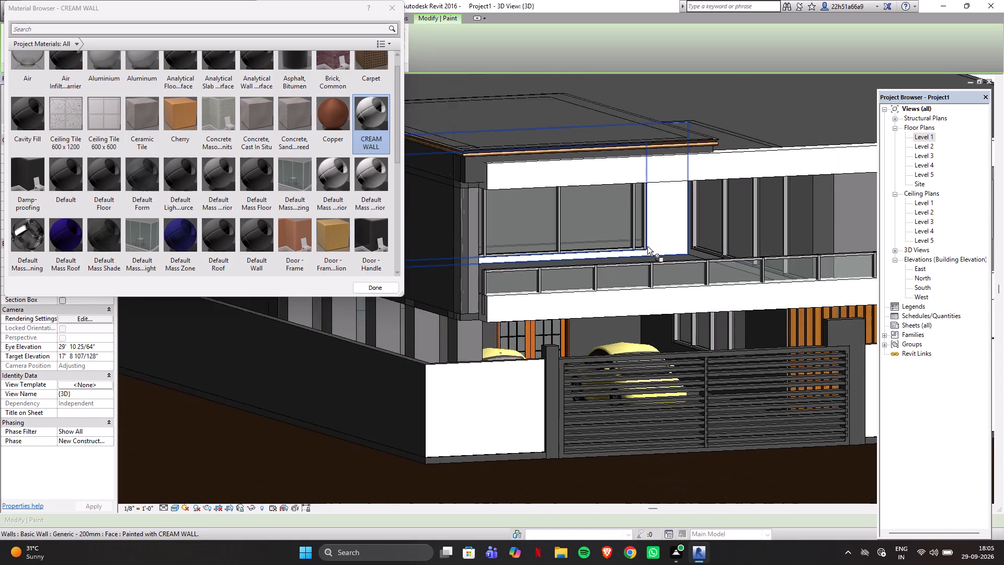
scroll(647, 243, "down", 2)
left_click(477, 239)
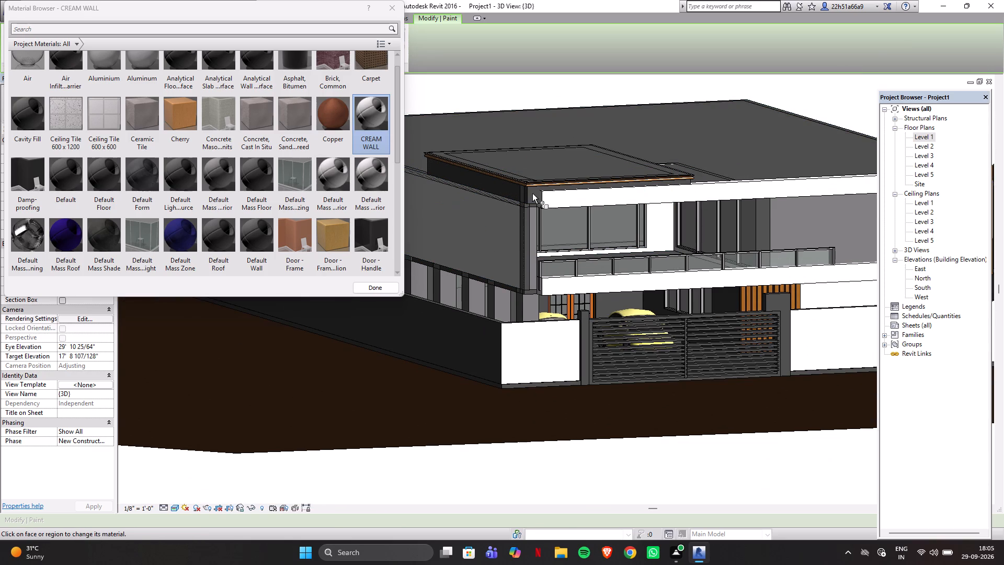
left_click(750, 141)
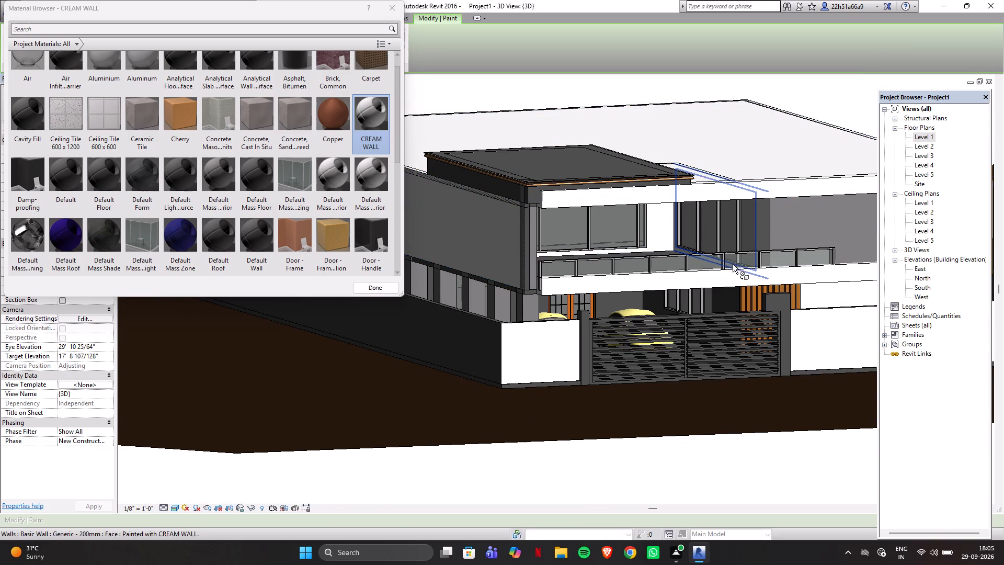
Paint the long side boundary wall's outer face and the ground-floor wall faces behind the gate with CREAM WALL.
left_click(439, 326)
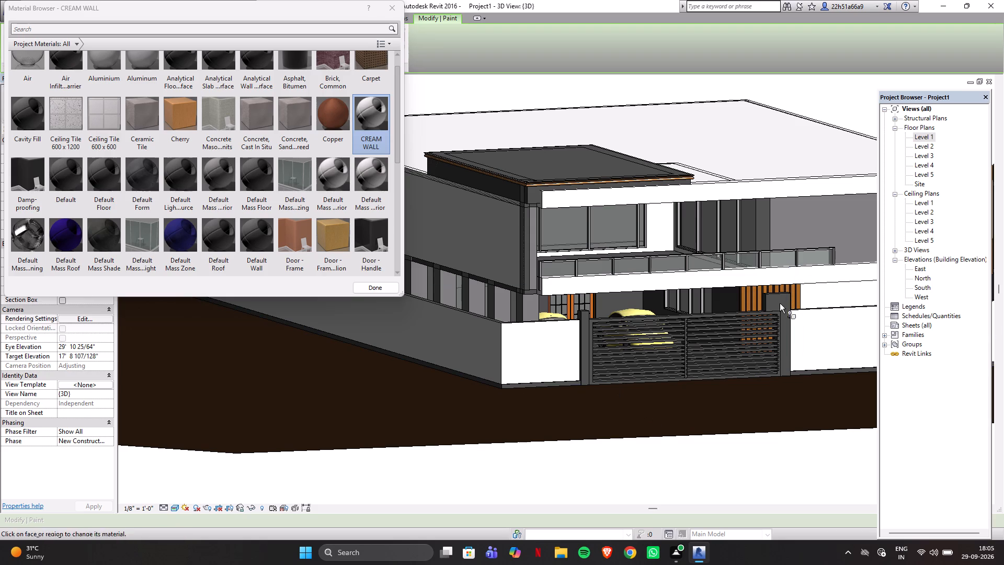
middle_click_drag(717, 454, 675, 451, "shift")
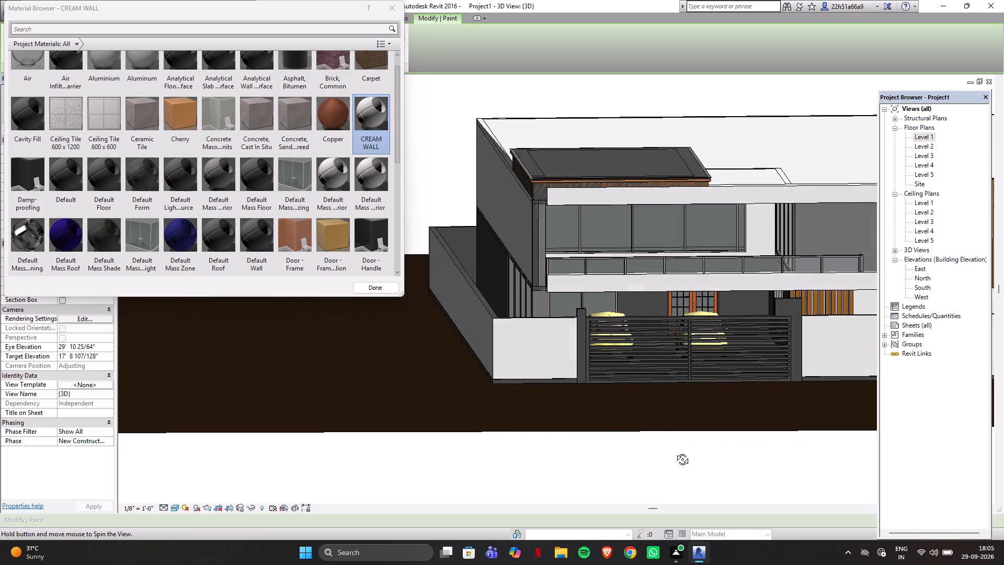
middle_click_drag(675, 451, 669, 450, "shift")
left_click(660, 302)
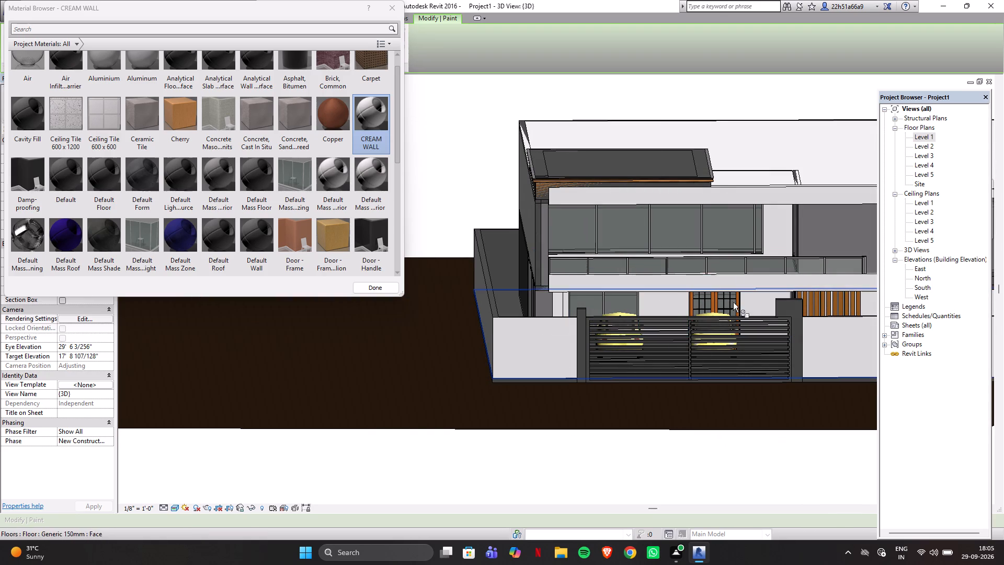
middle_click_drag(738, 305, 797, 311, "shift")
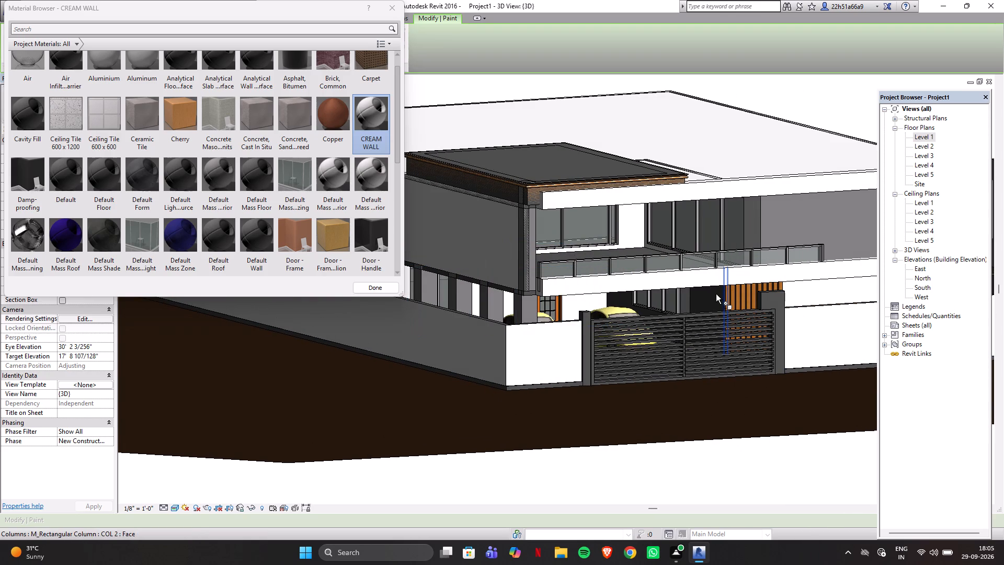
left_click(716, 294)
middle_click_drag(726, 472, 706, 475, "shift")
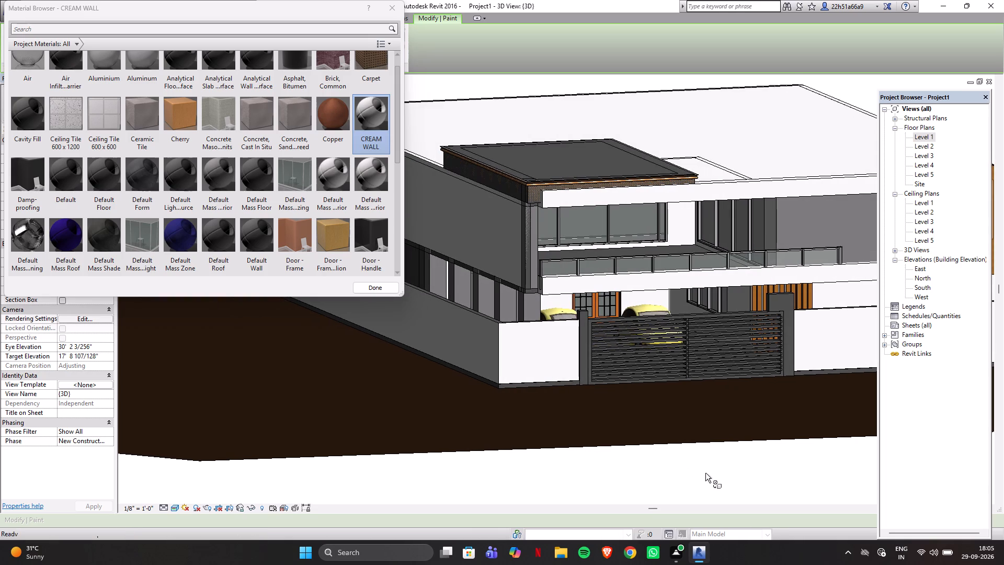
Paint the underside of the slab over the upper front balcony with CREAM WALL.
scroll(738, 458, "down", 4)
scroll(578, 466, "down", 3)
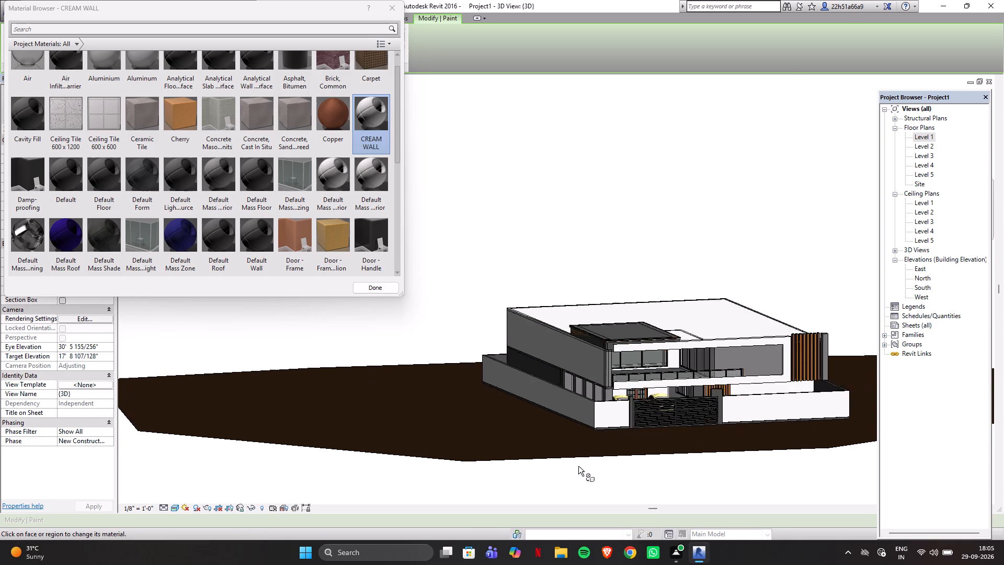
scroll(578, 466, "down", 1)
scroll(708, 373, "up", 4)
scroll(629, 387, "up", 6)
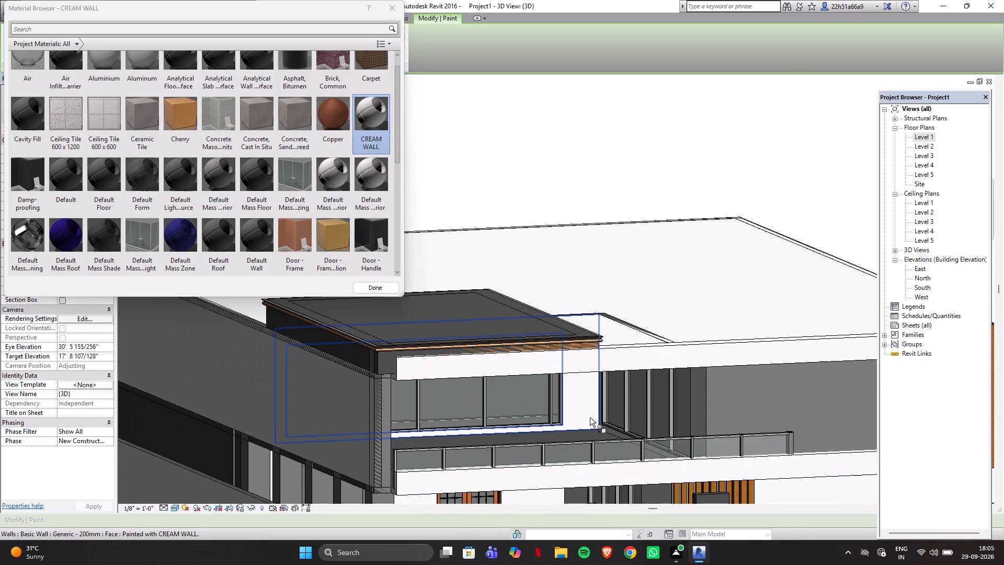
scroll(590, 417, "up", 4)
middle_click_drag(588, 417, 538, 363, "shift")
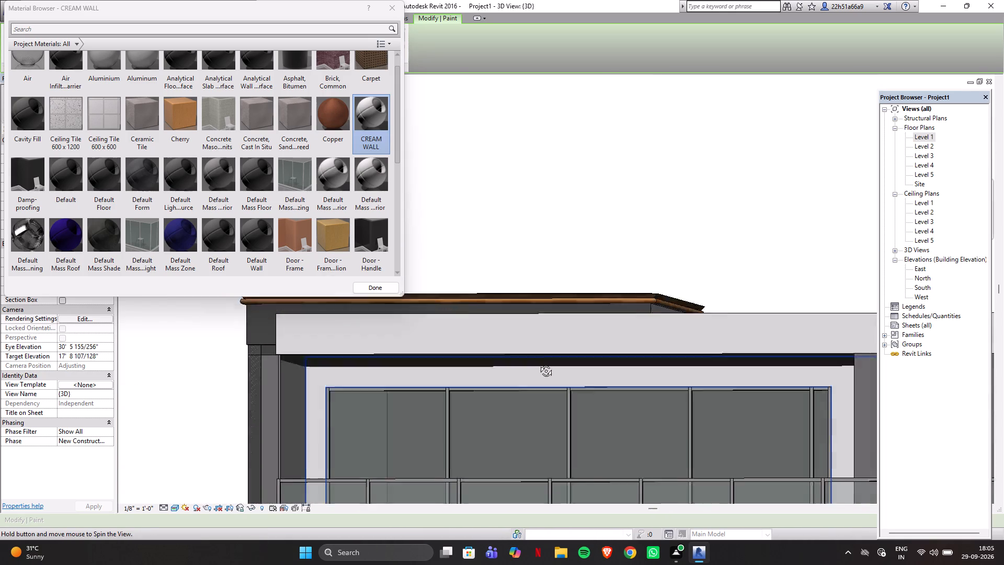
middle_click_drag(538, 363, 703, 360, "shift")
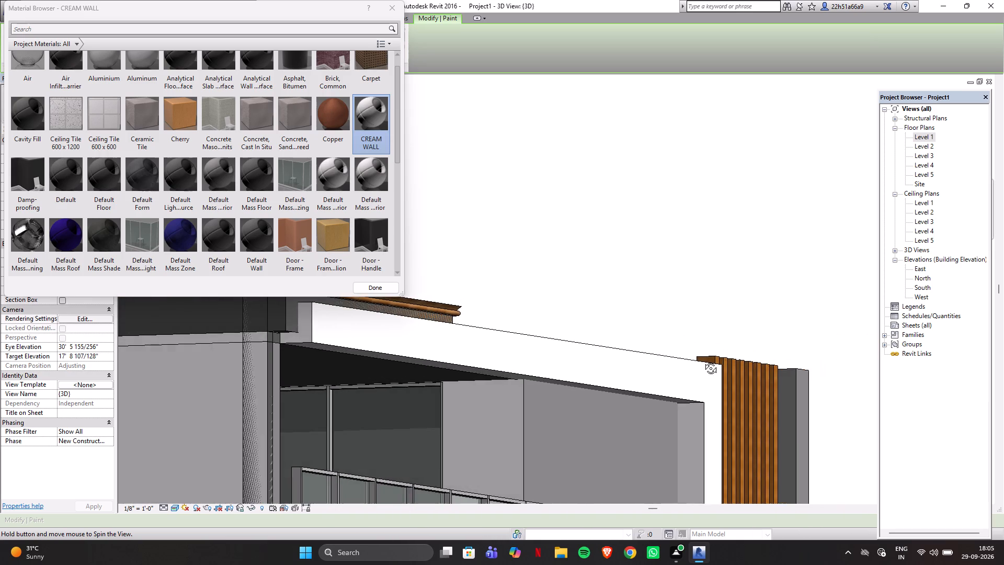
middle_click_drag(703, 360, 699, 337, "shift")
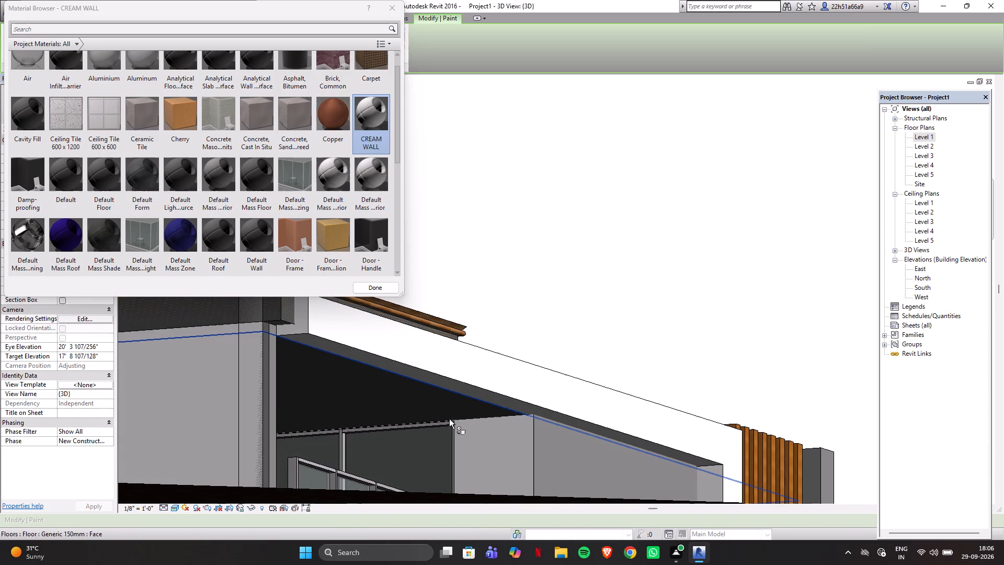
left_click(401, 402)
On the house's slatted side, paint the upper-floor long wall and the boundary wall below it with CREAM WALL.
scroll(610, 355, "down", 8)
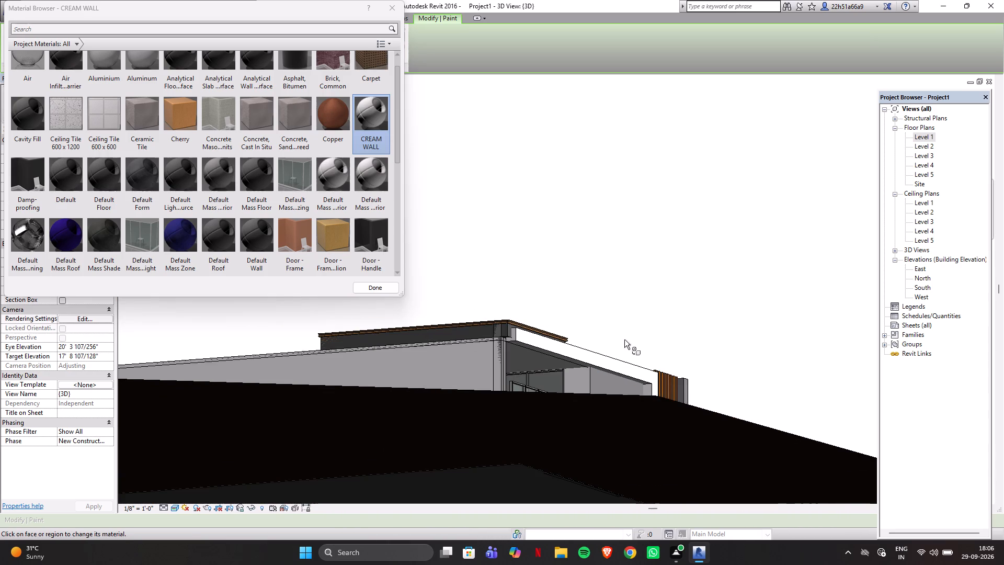
middle_click_drag(733, 297, 451, 363, "shift")
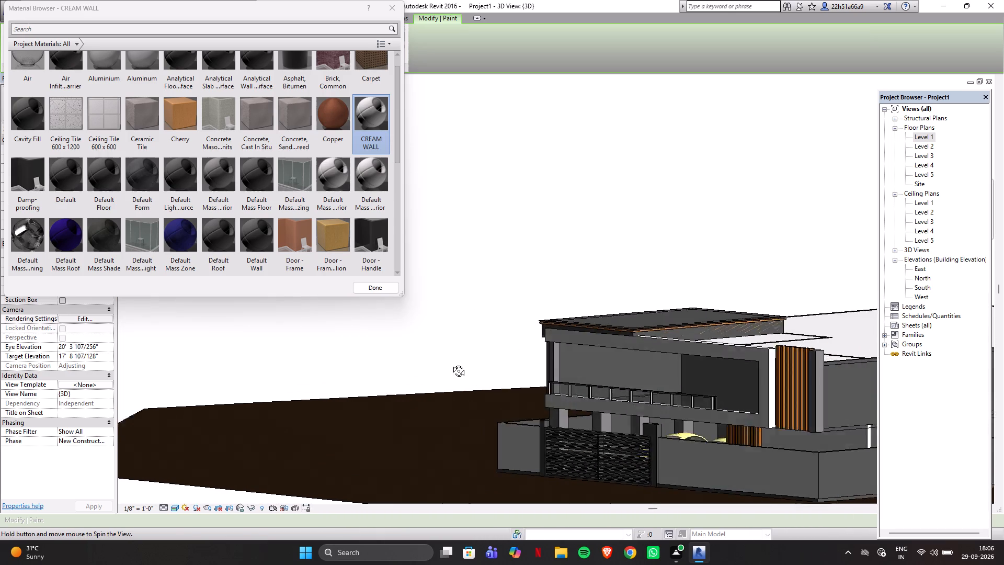
middle_click_drag(451, 363, 395, 355, "shift")
left_click(800, 383)
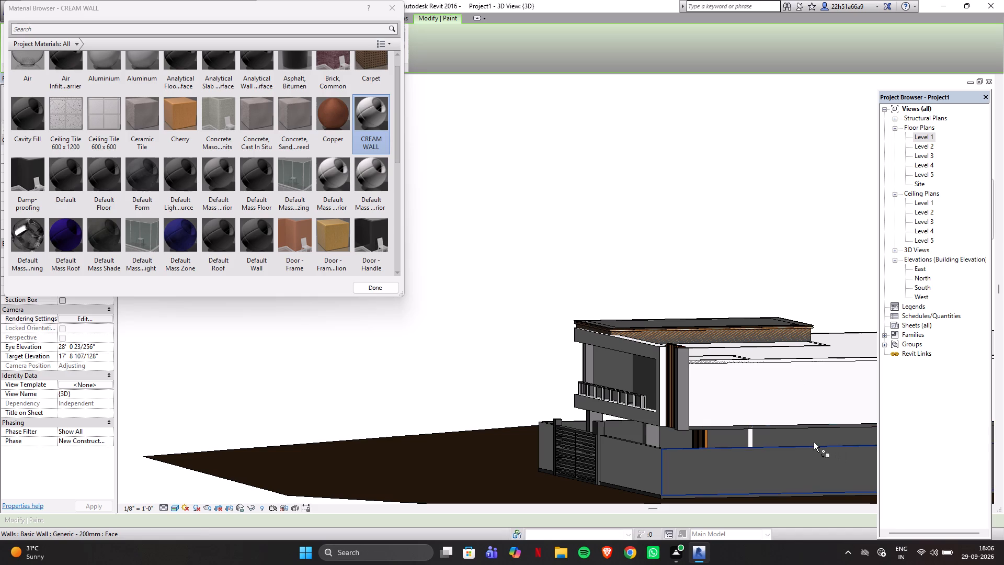
left_click(761, 462)
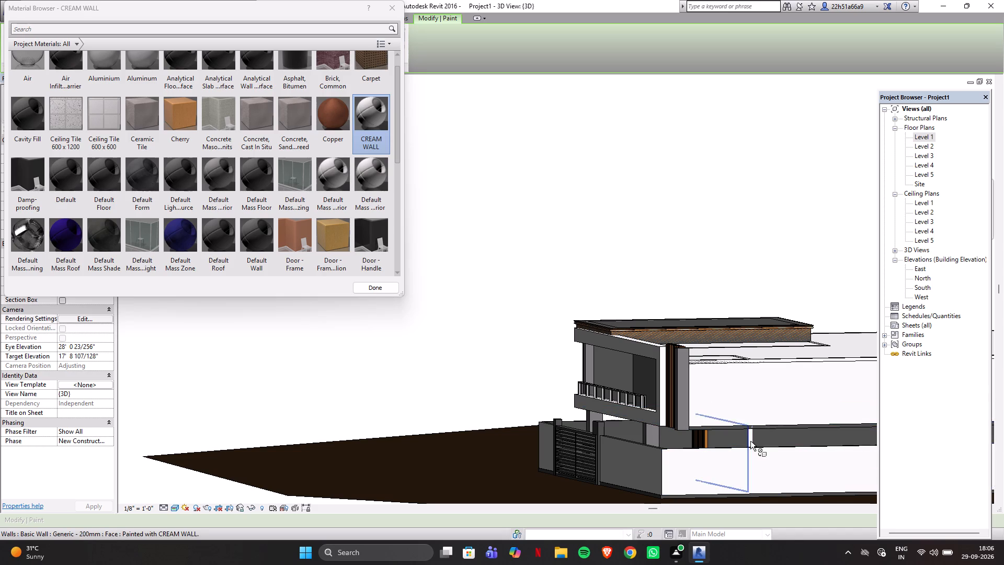
Paint the ground-floor side wall and slab edge between the upper floor and that boundary wall with CREAM WALL.
scroll(750, 441, "up", 7)
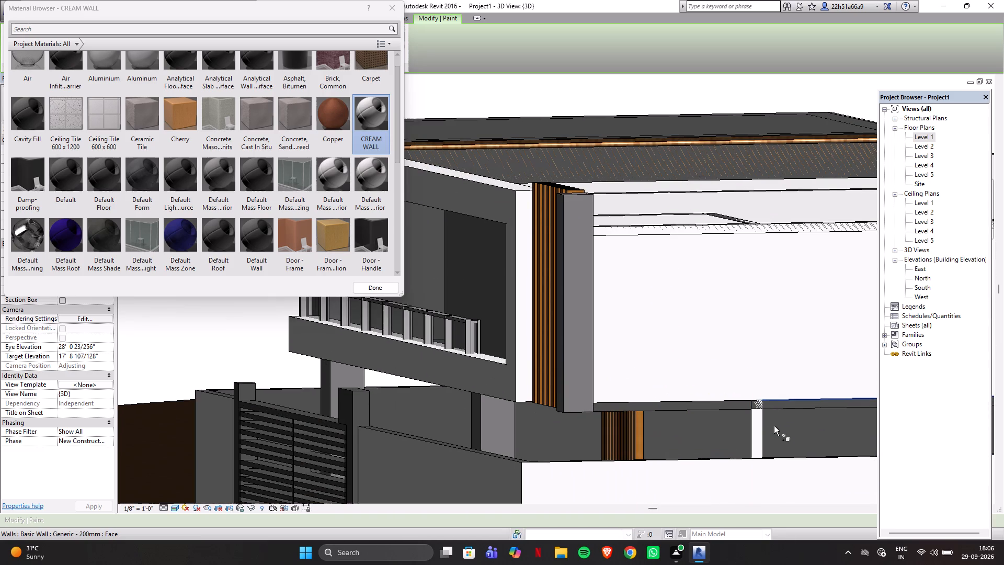
left_click(764, 425)
scroll(785, 424, "down", 3)
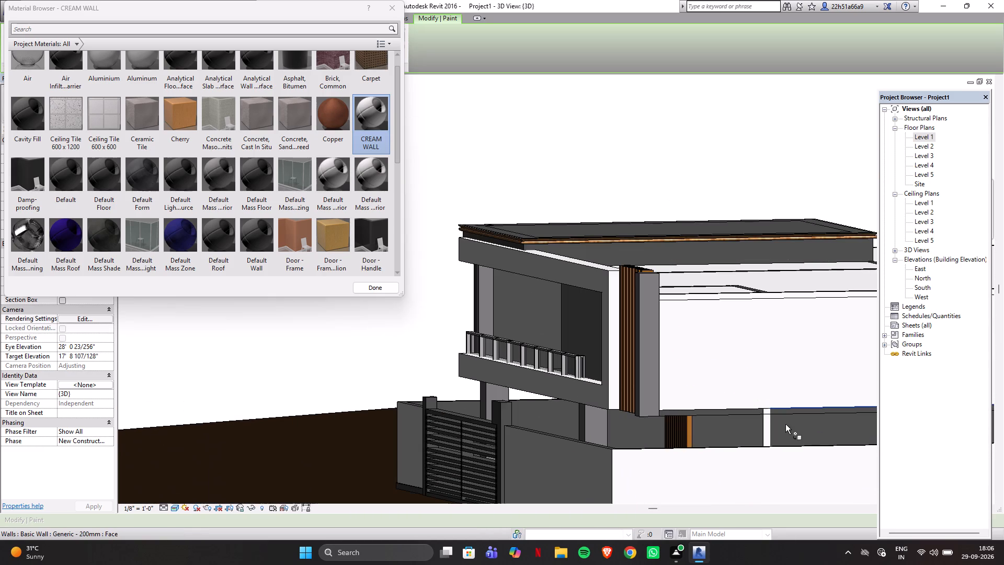
scroll(680, 440, "down", 15)
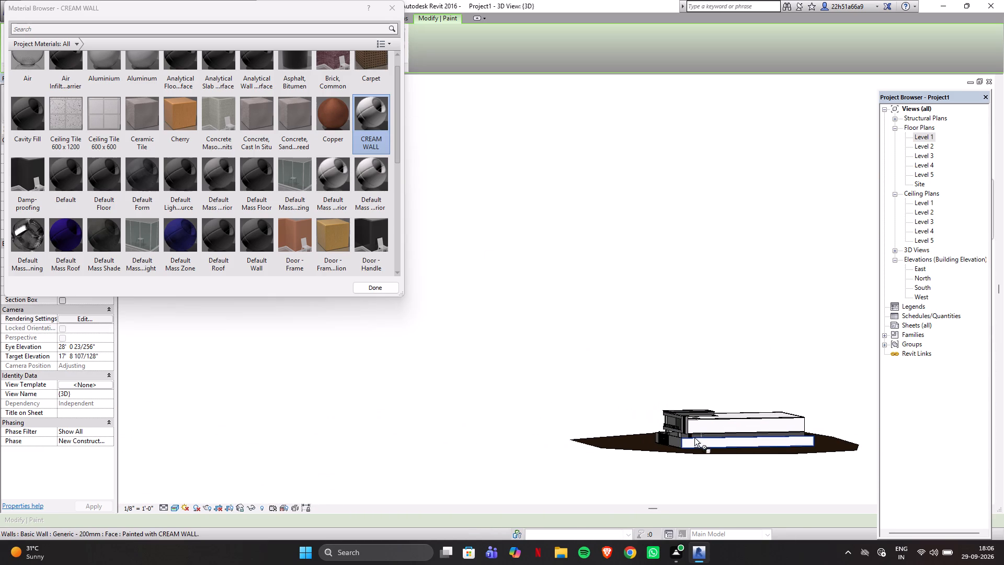
scroll(846, 430, "up", 5)
scroll(786, 434, "up", 11)
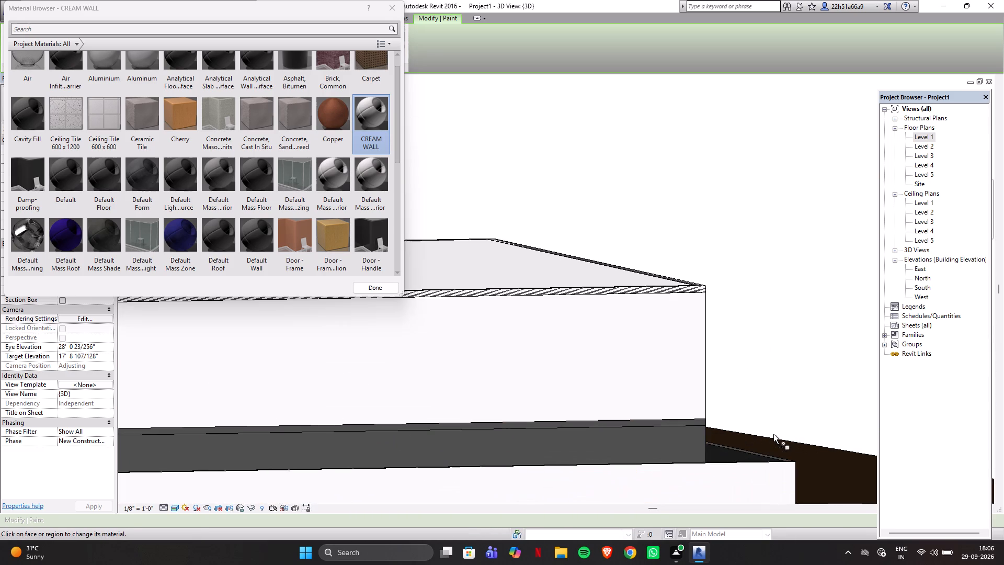
left_click(693, 436)
Paint the outer face of the boundary wall at the rear of the house with CREAM WALL.
middle_click_drag(795, 420, 789, 421)
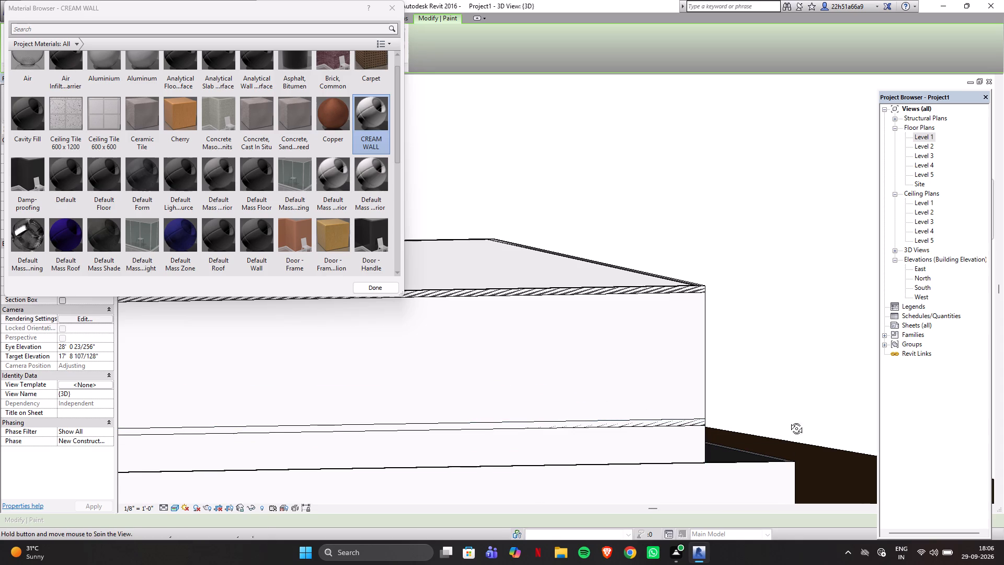
middle_click_drag(789, 421, 665, 389)
scroll(734, 352, "down", 4)
scroll(857, 369, "down", 4)
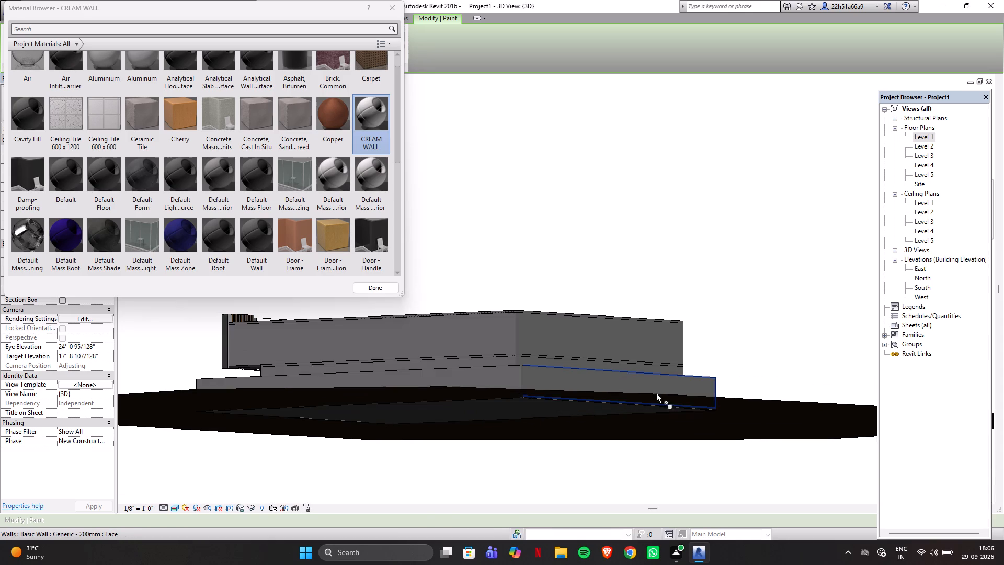
left_click(604, 376)
left_click(506, 375)
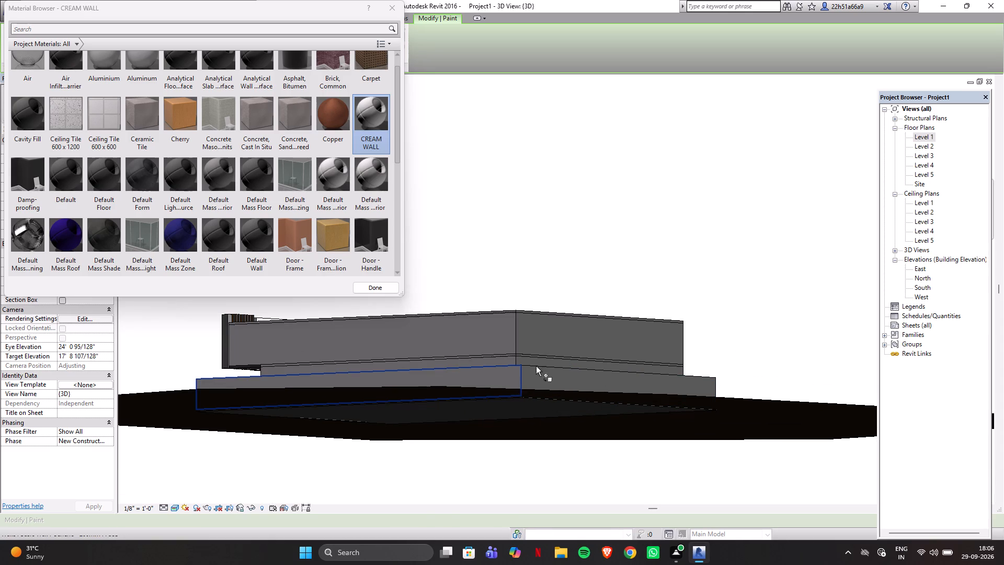
middle_click_drag(798, 353, 721, 442)
middle_click_drag(750, 402, 631, 441, "shift")
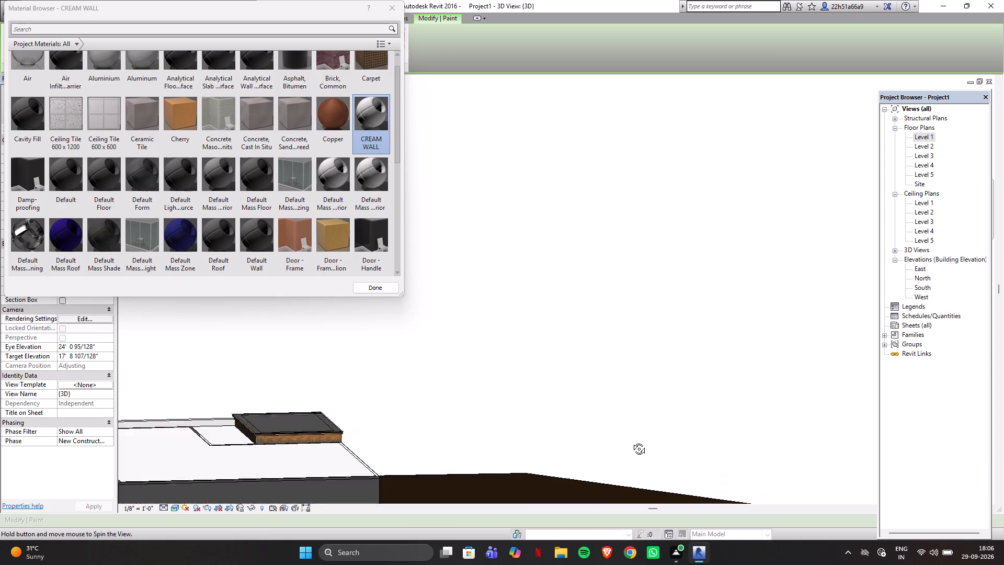
middle_click_drag(631, 441, 576, 401, "shift")
scroll(711, 363, "down", 3)
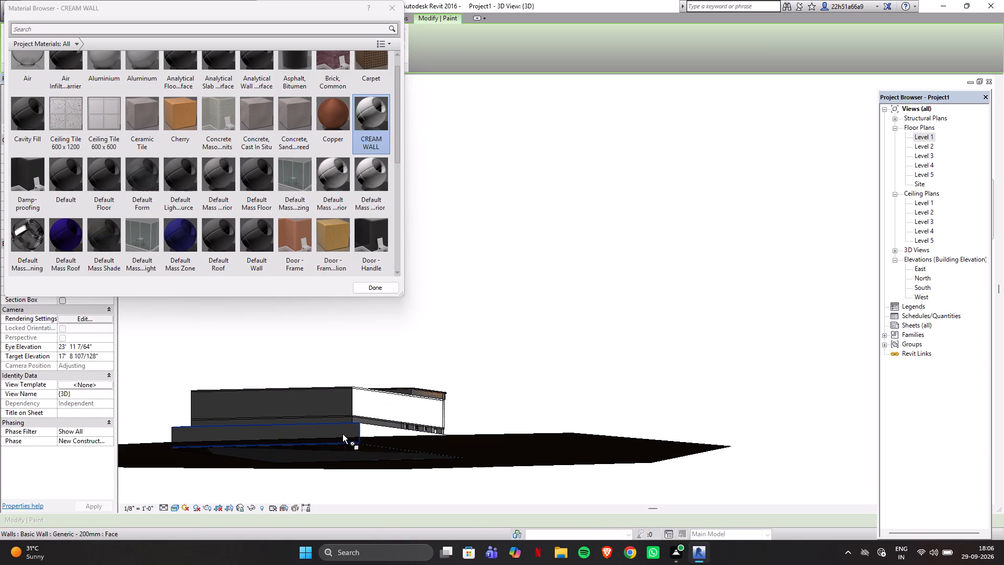
left_click(343, 433)
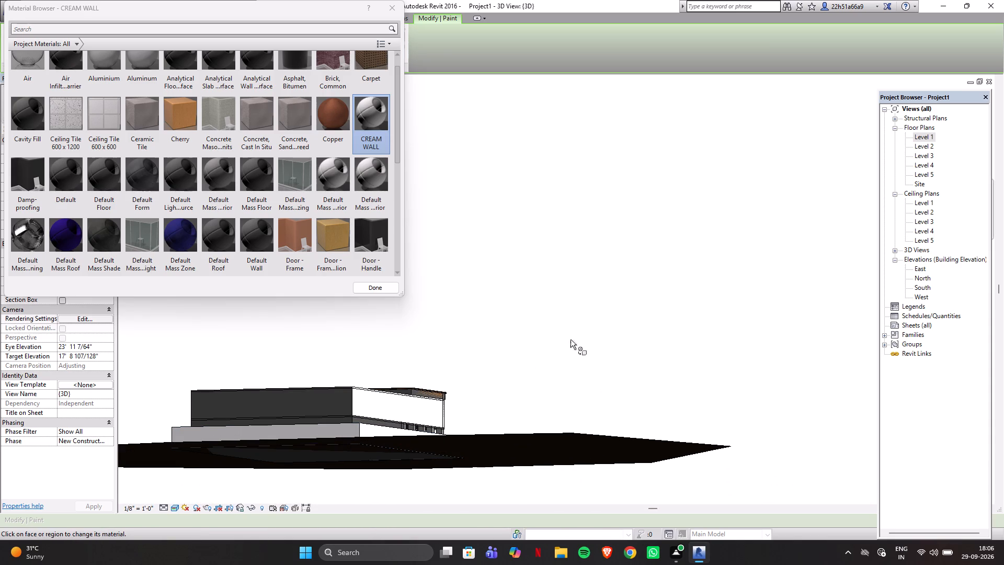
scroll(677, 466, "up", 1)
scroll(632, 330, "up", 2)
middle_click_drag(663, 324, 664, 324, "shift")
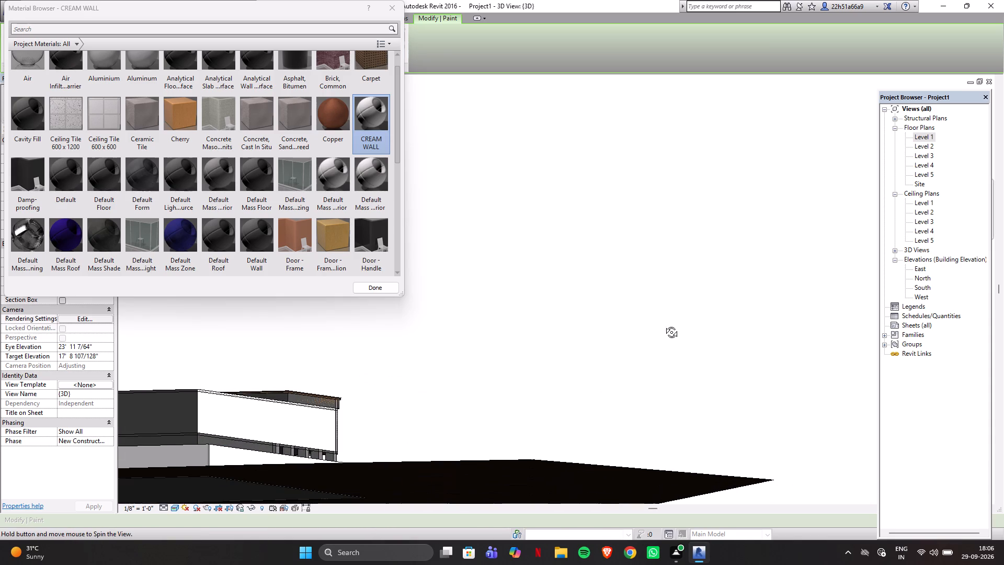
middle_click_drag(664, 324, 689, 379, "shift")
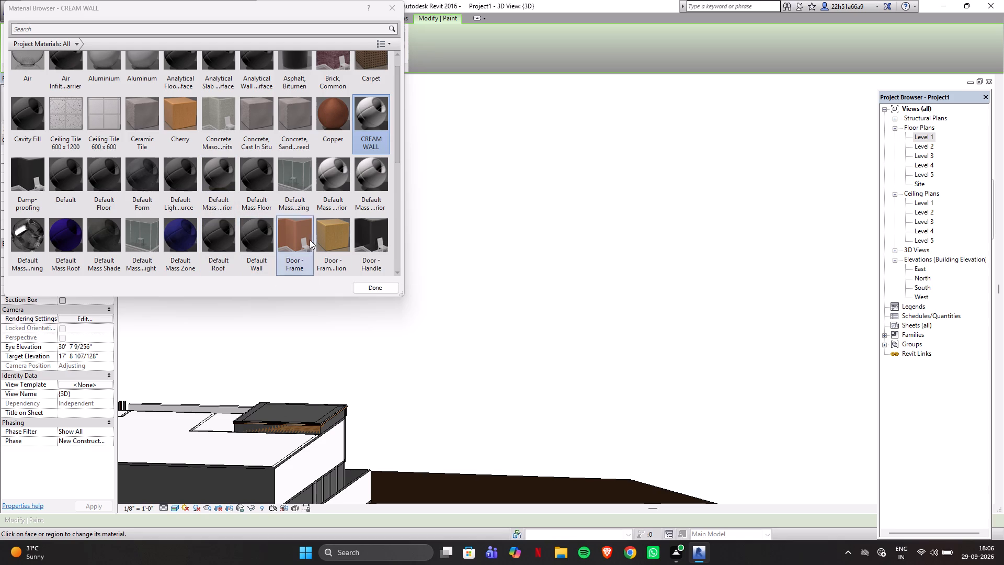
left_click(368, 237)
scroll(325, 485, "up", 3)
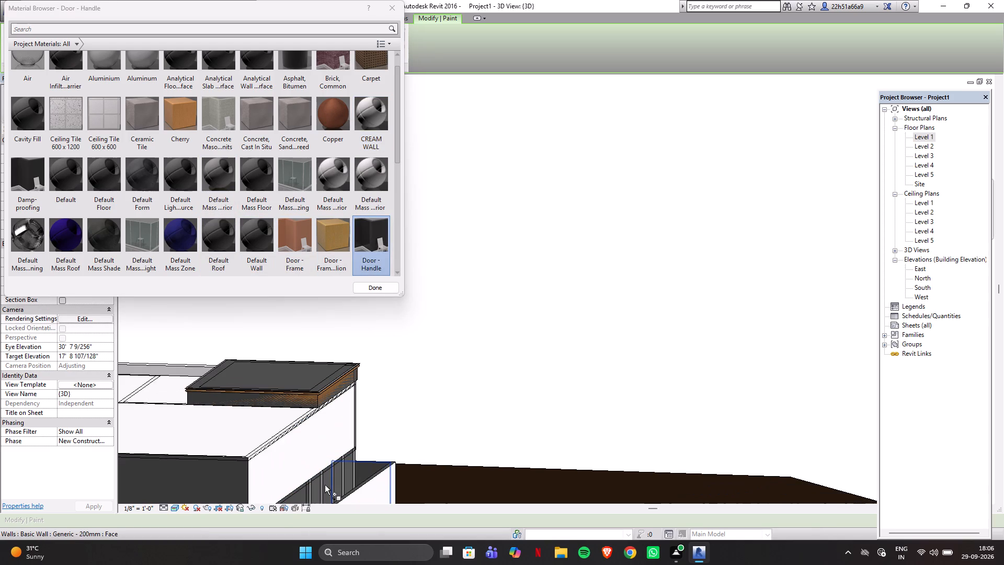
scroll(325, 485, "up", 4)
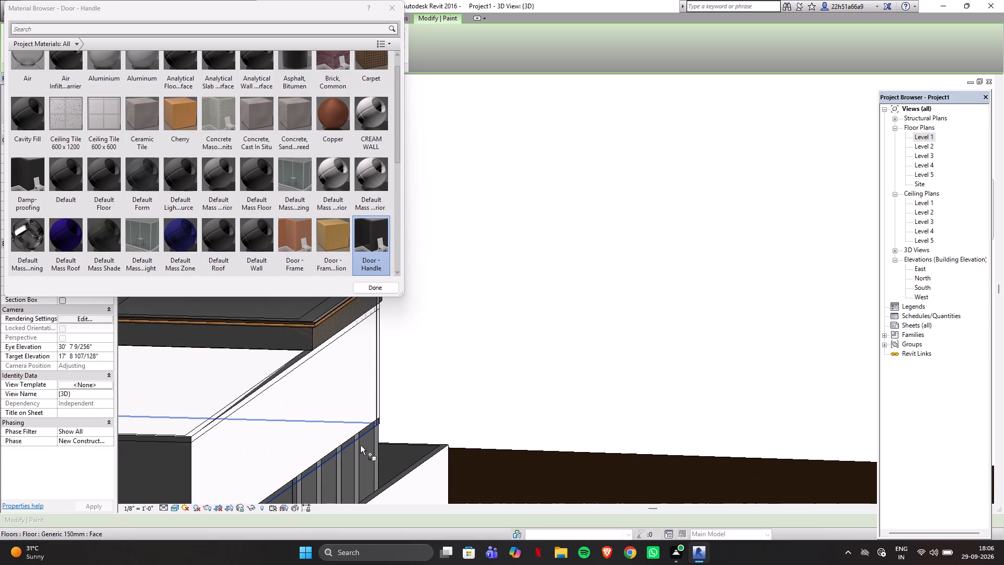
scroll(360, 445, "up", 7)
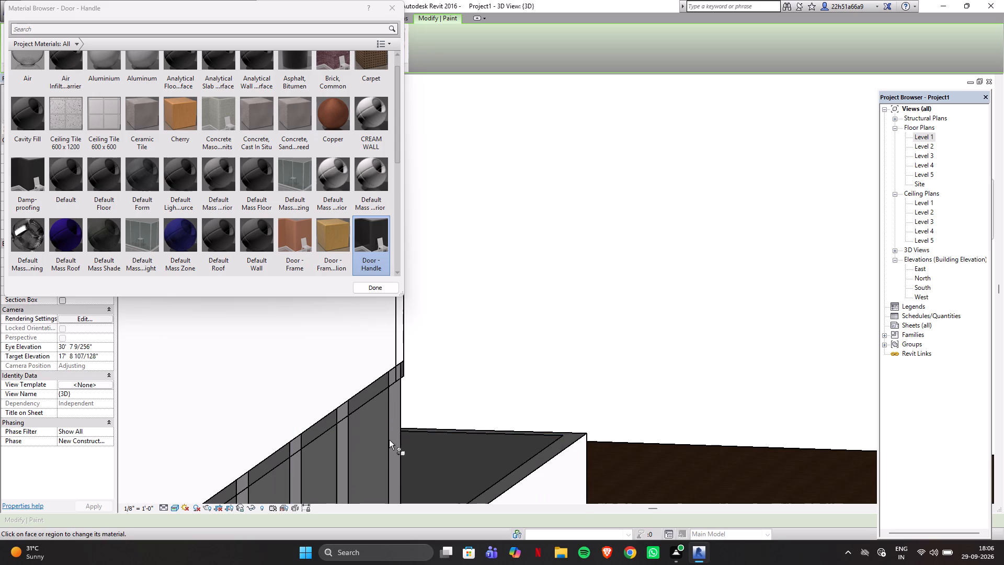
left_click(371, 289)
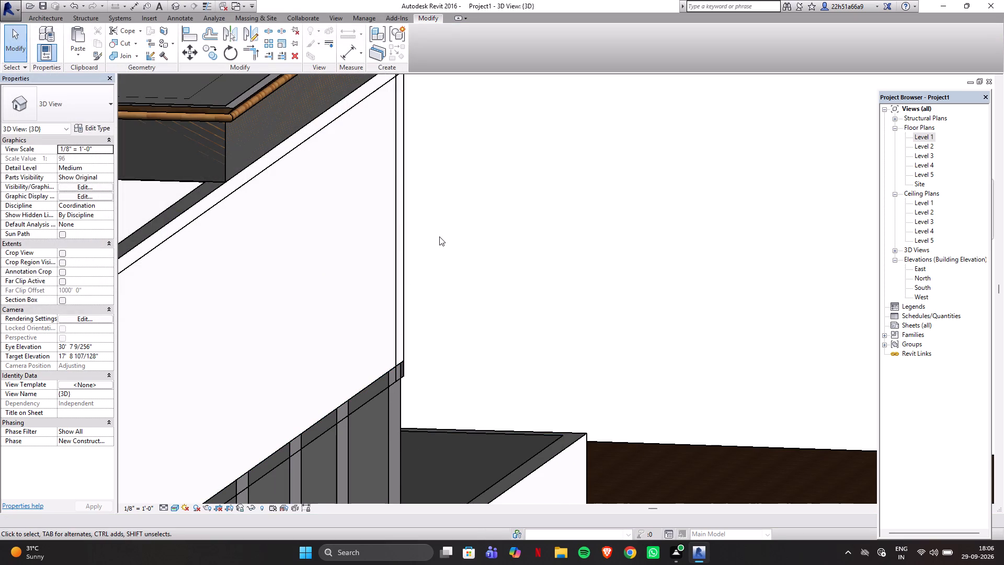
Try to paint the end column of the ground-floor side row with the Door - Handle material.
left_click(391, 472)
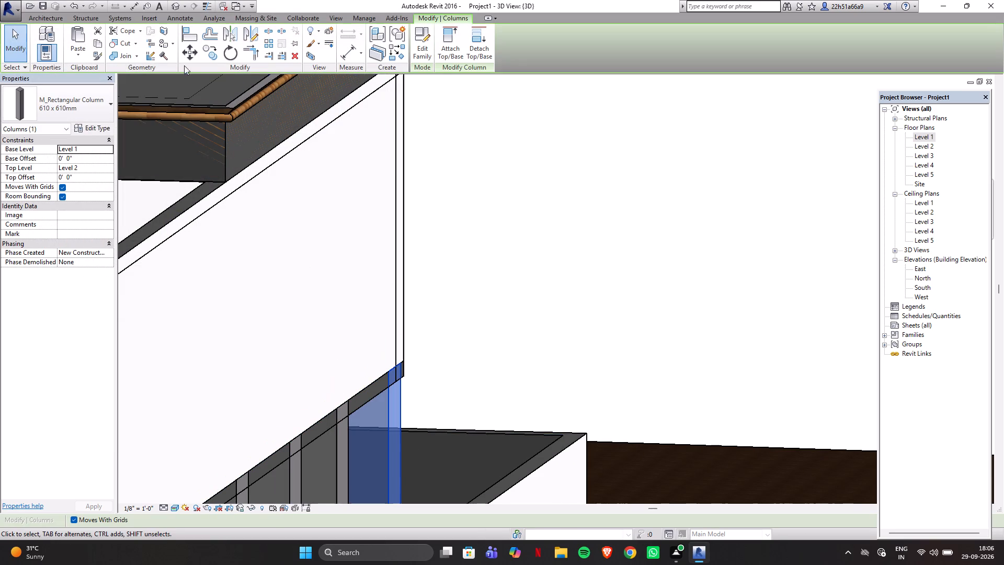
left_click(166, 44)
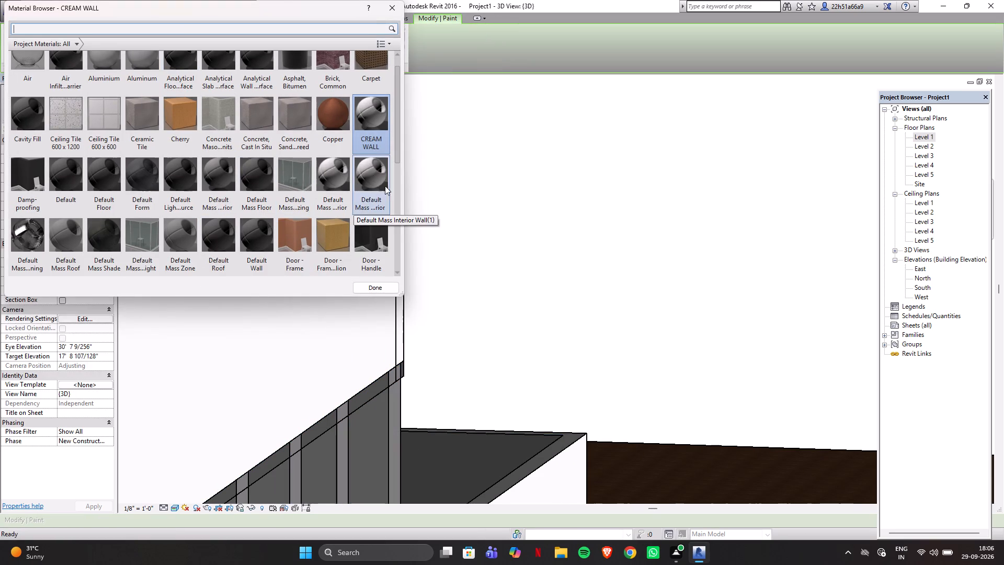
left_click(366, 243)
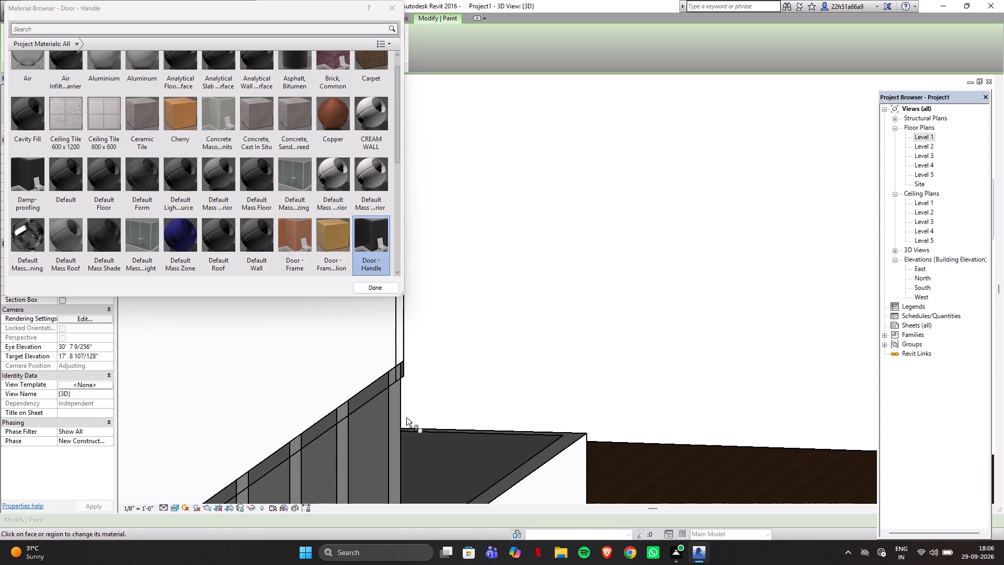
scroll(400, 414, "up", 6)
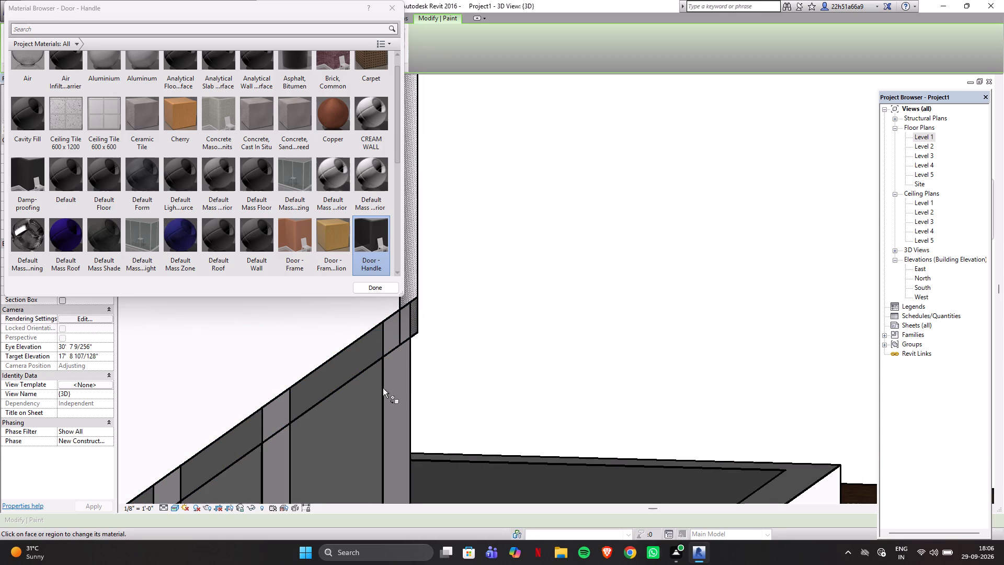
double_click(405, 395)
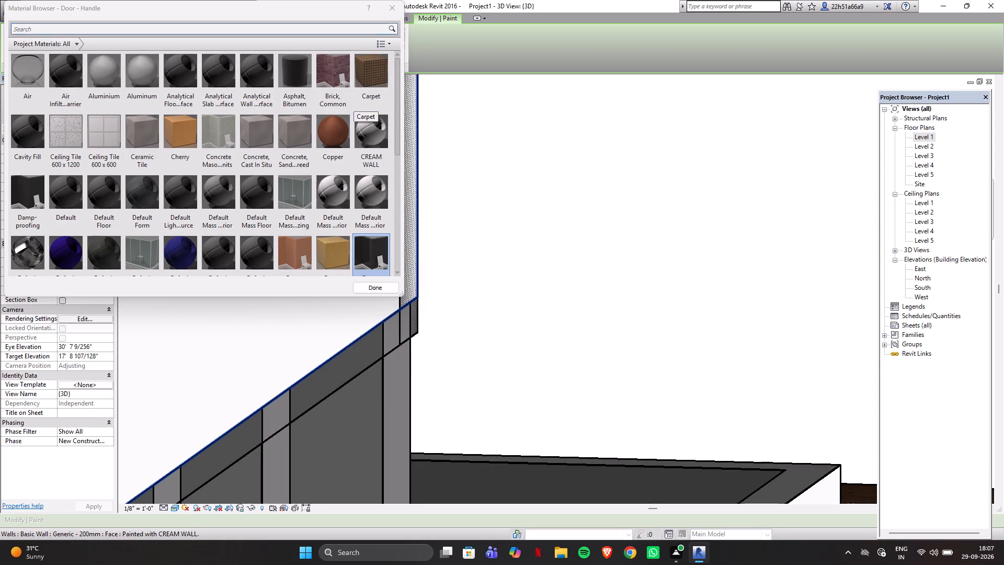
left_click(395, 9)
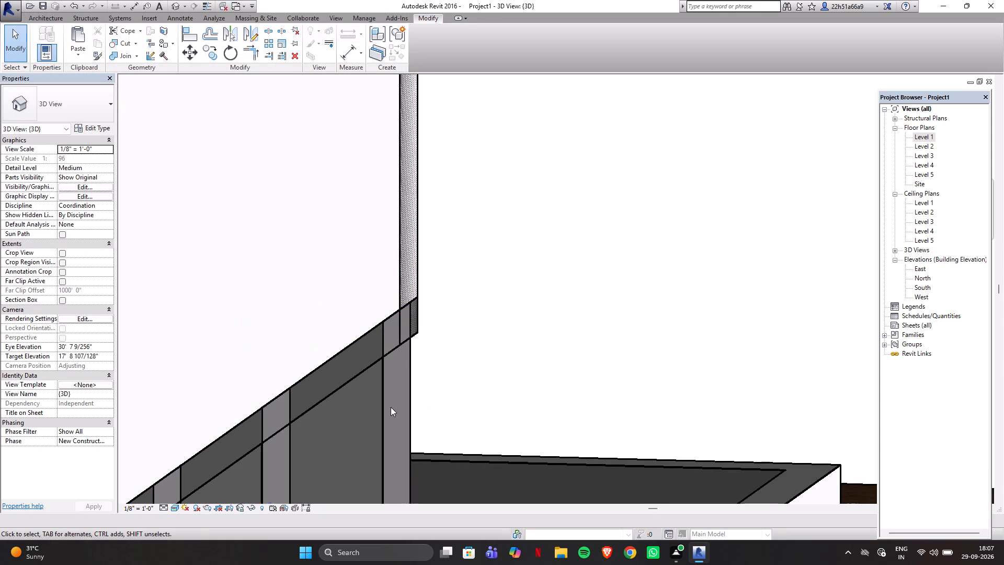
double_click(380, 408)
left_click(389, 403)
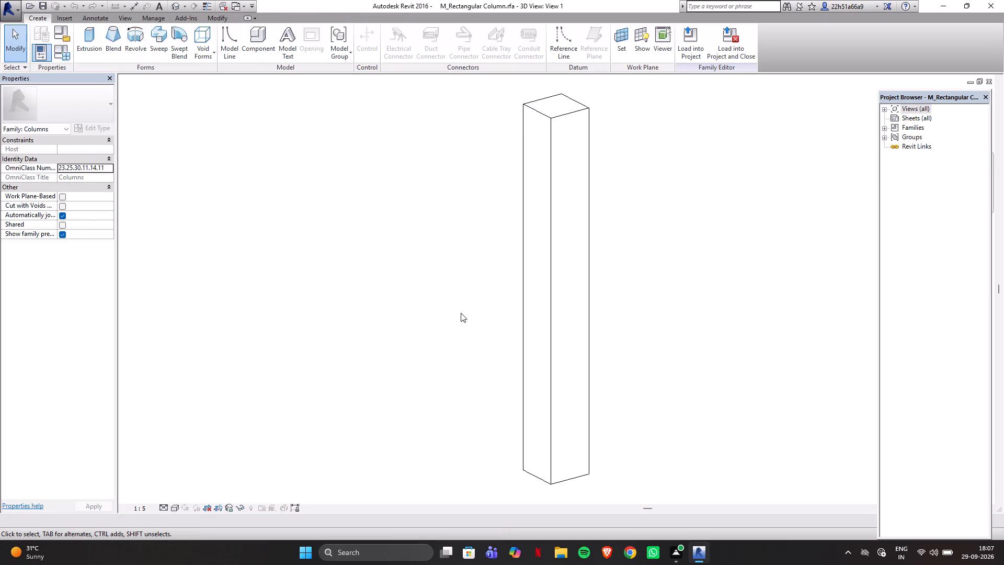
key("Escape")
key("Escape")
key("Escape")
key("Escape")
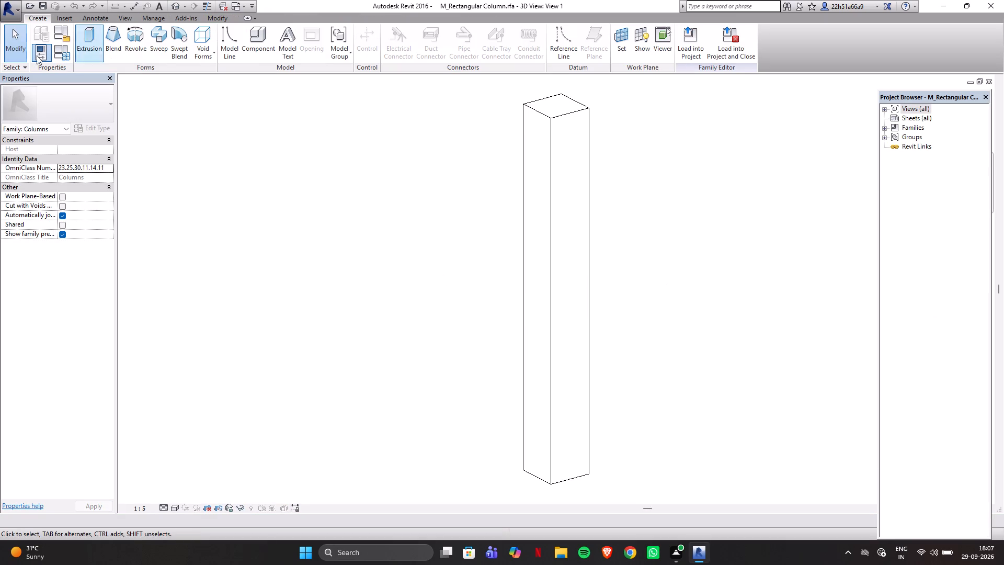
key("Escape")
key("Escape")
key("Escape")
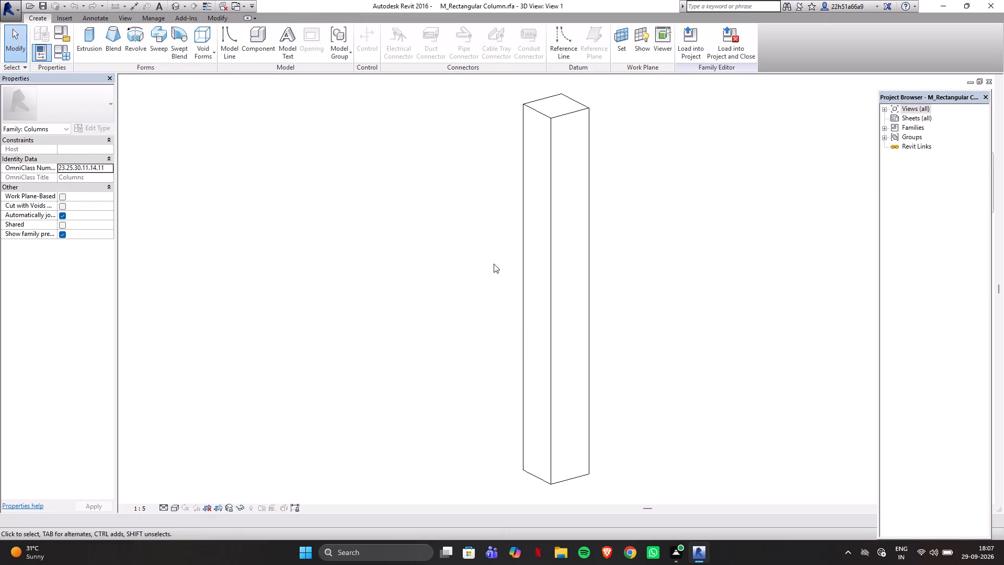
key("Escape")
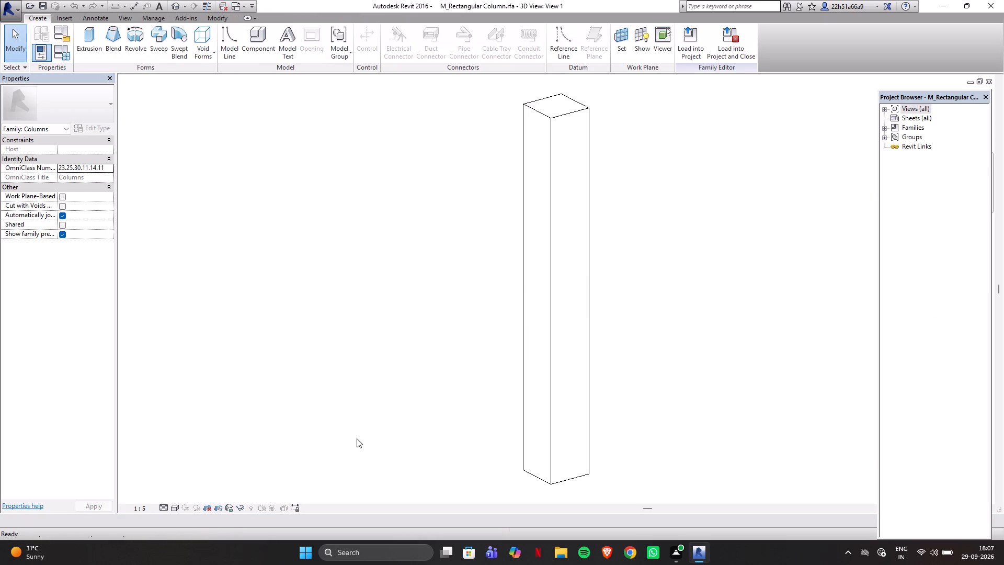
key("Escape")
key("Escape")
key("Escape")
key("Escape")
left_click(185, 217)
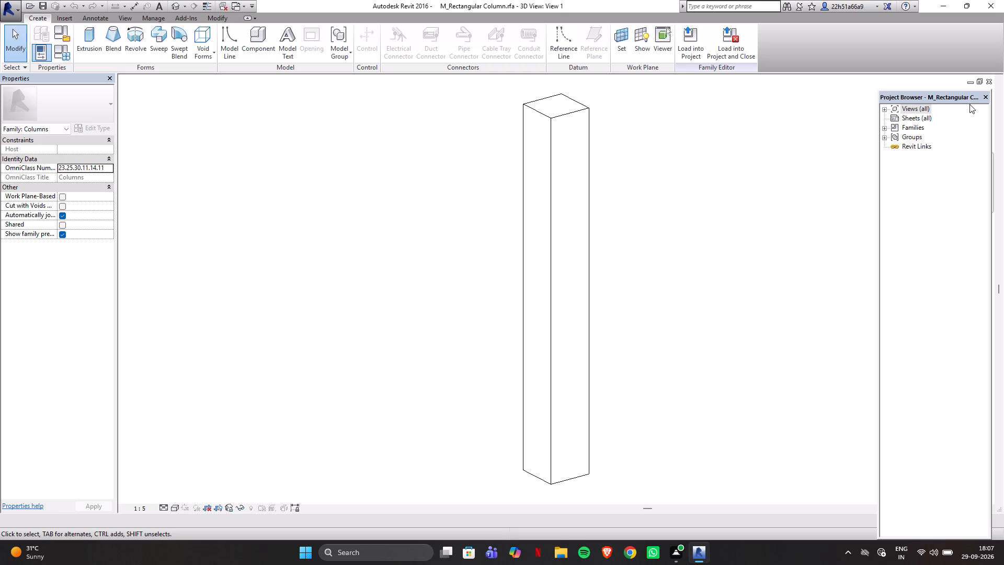
Close the Project Browser.
left_click(920, 110)
left_click(985, 96)
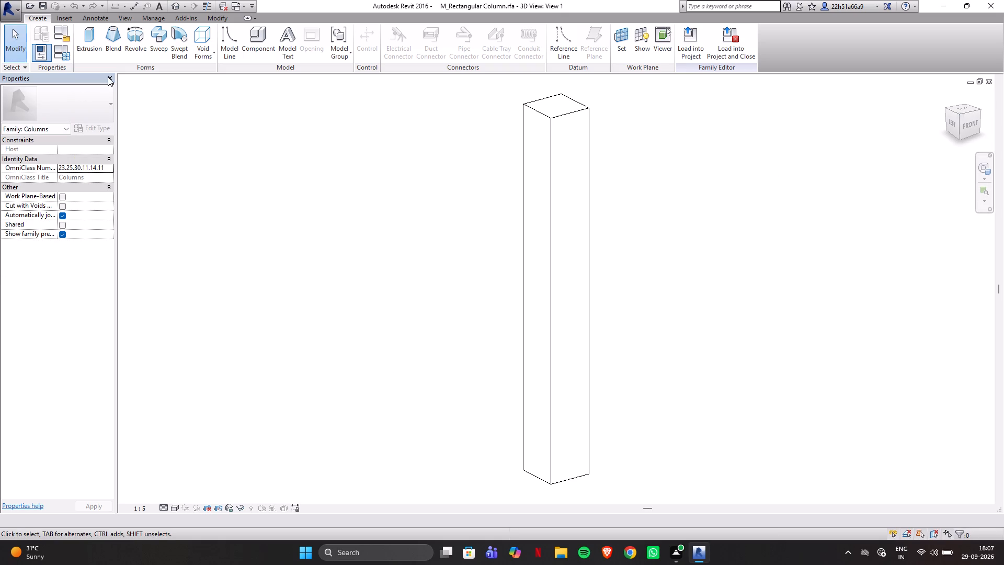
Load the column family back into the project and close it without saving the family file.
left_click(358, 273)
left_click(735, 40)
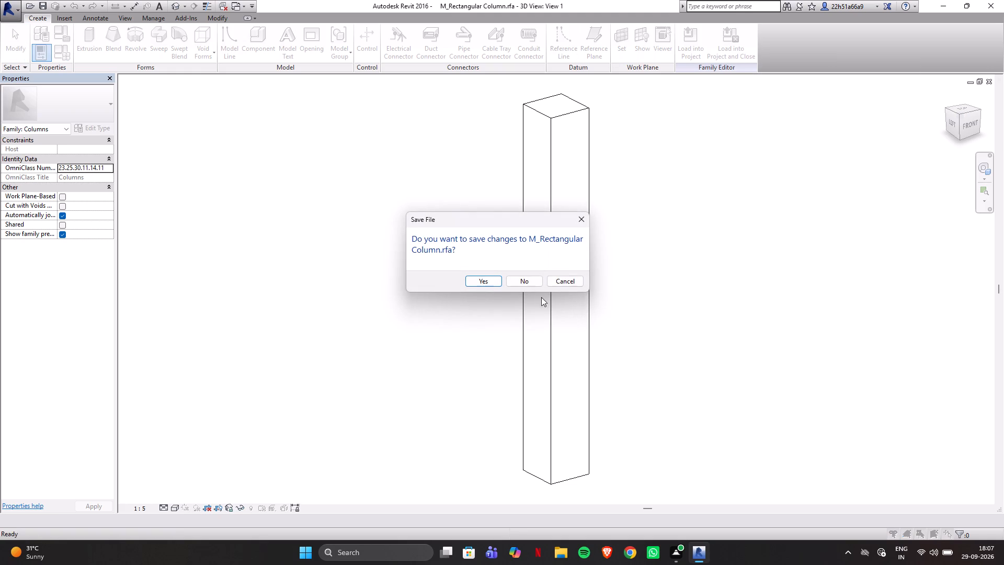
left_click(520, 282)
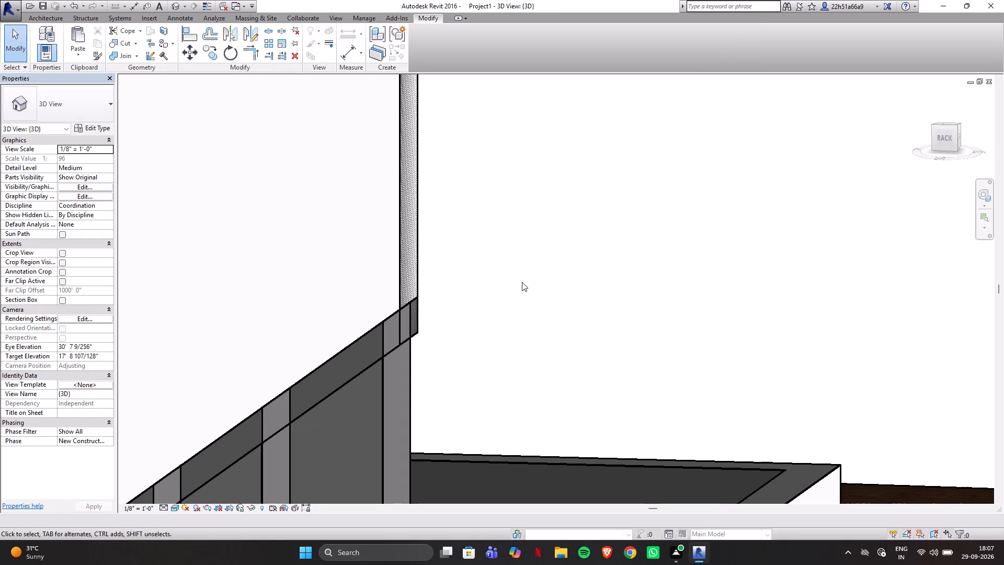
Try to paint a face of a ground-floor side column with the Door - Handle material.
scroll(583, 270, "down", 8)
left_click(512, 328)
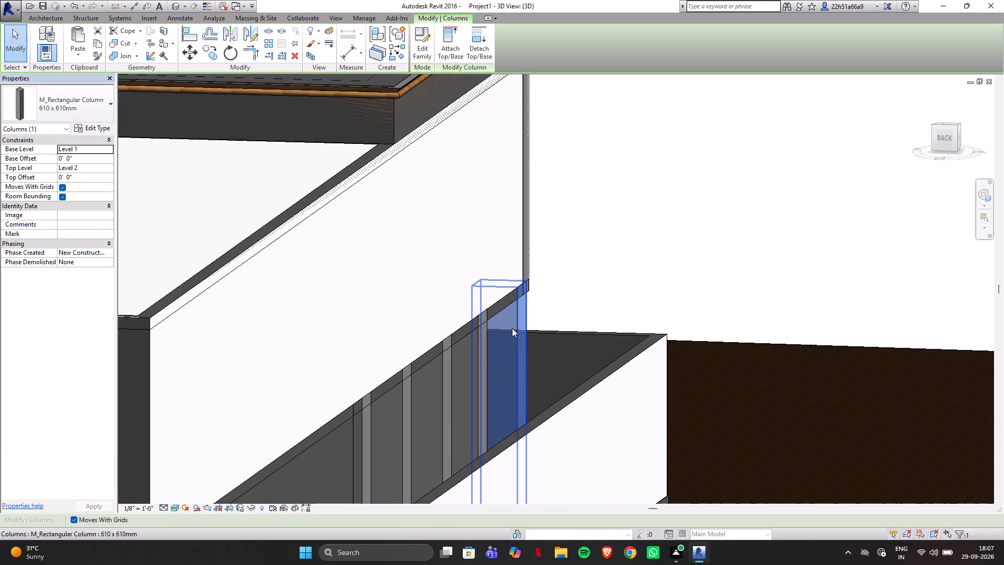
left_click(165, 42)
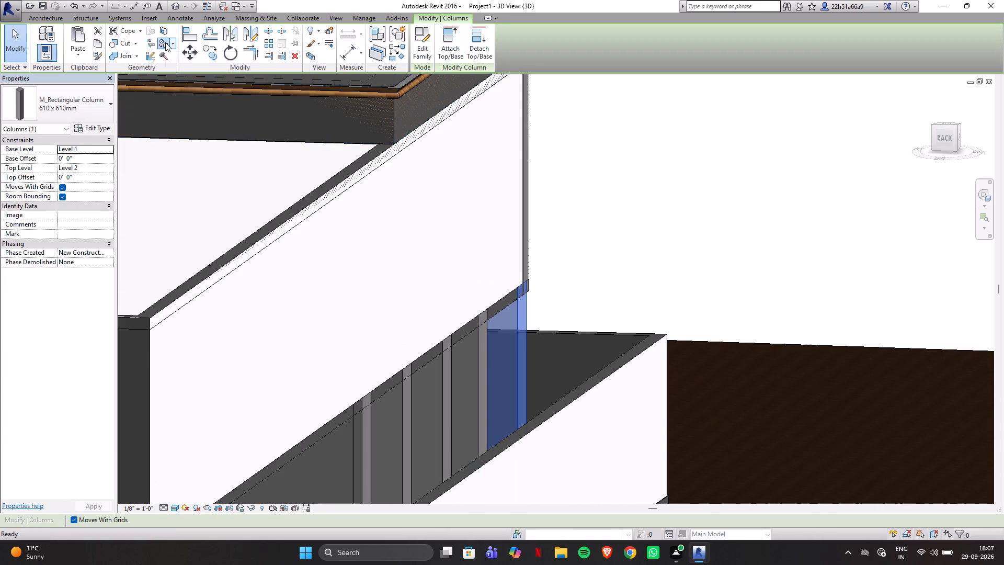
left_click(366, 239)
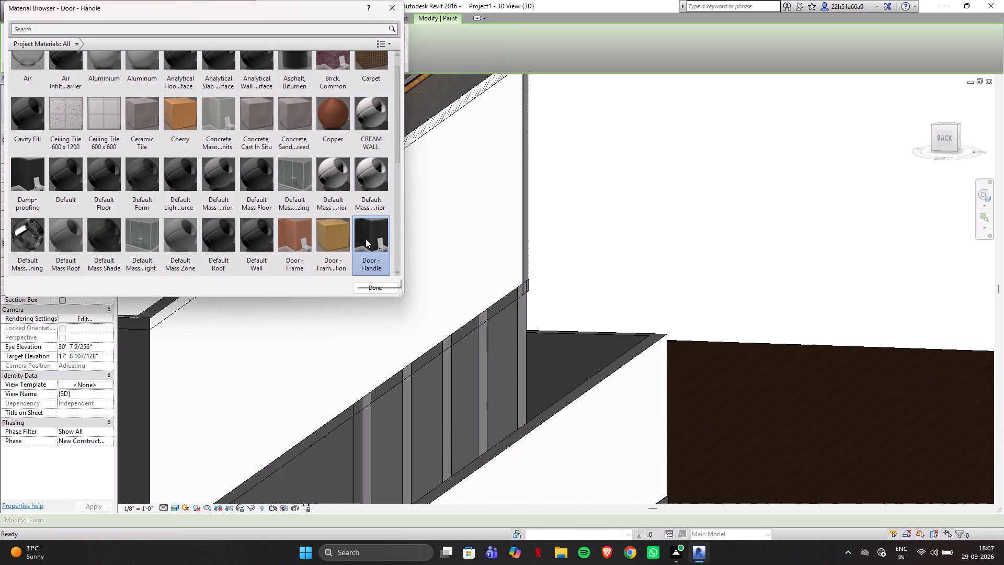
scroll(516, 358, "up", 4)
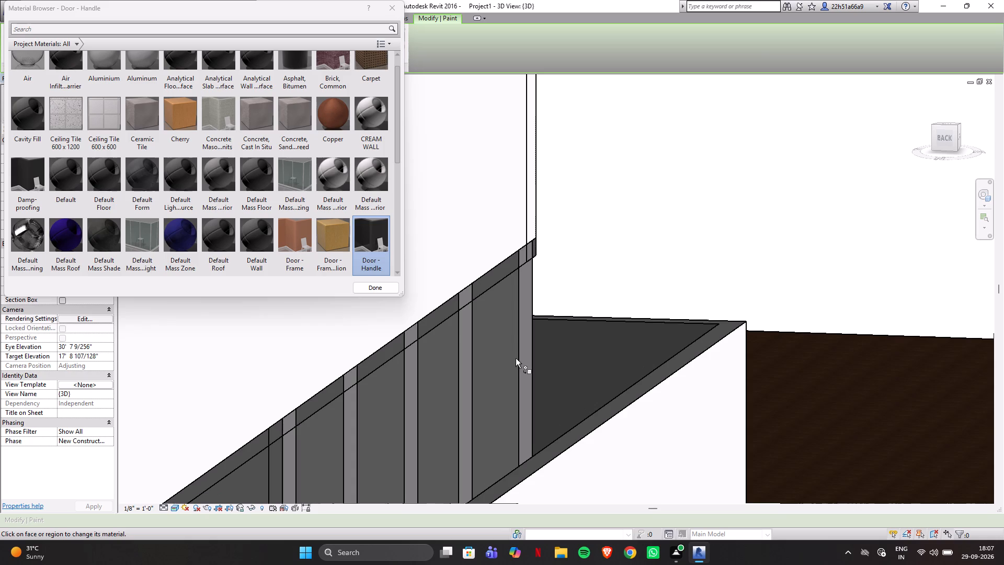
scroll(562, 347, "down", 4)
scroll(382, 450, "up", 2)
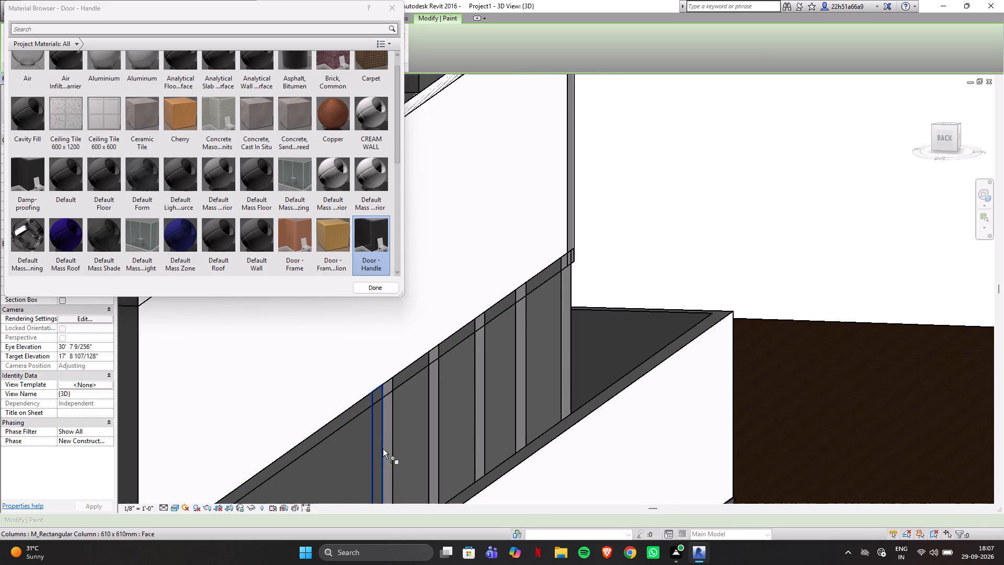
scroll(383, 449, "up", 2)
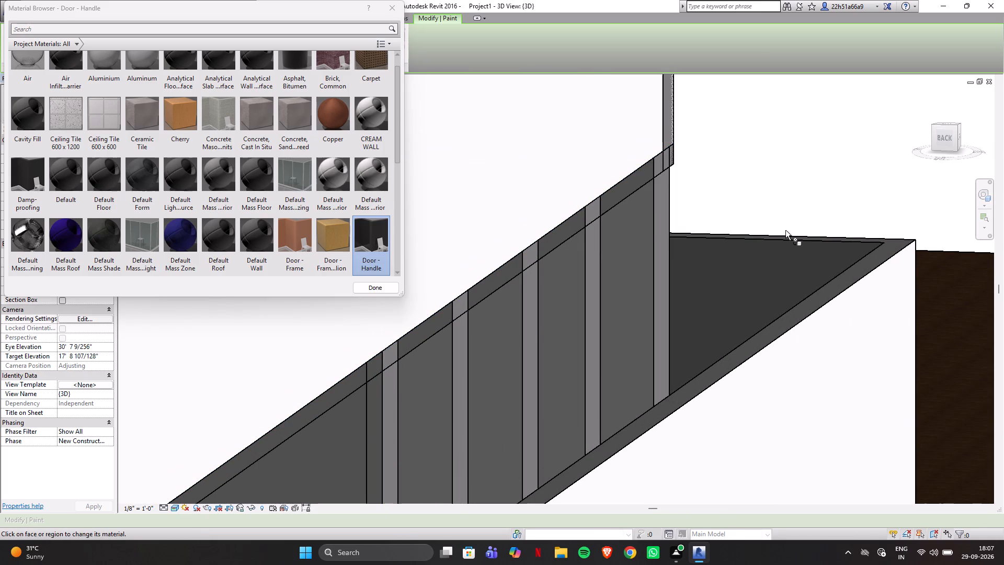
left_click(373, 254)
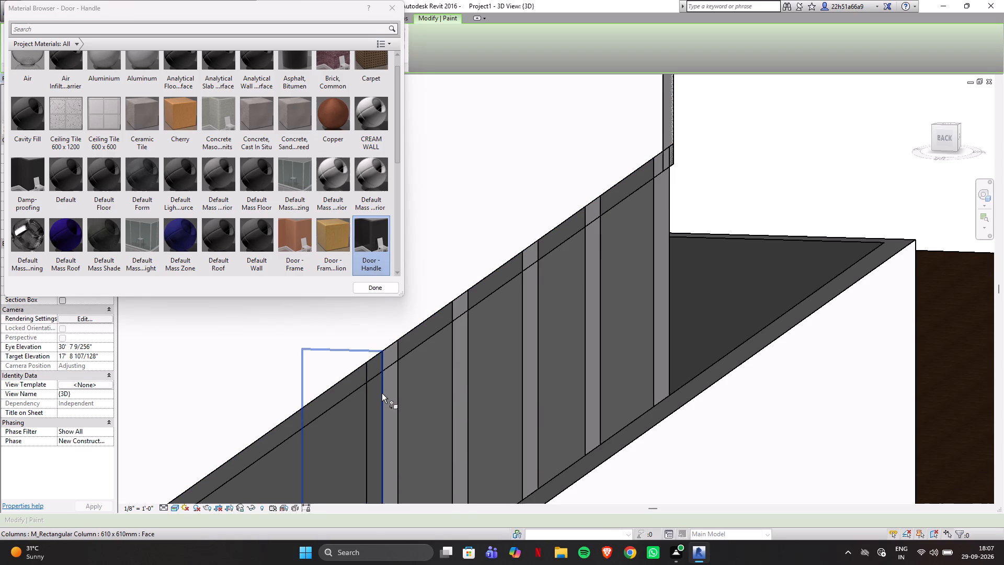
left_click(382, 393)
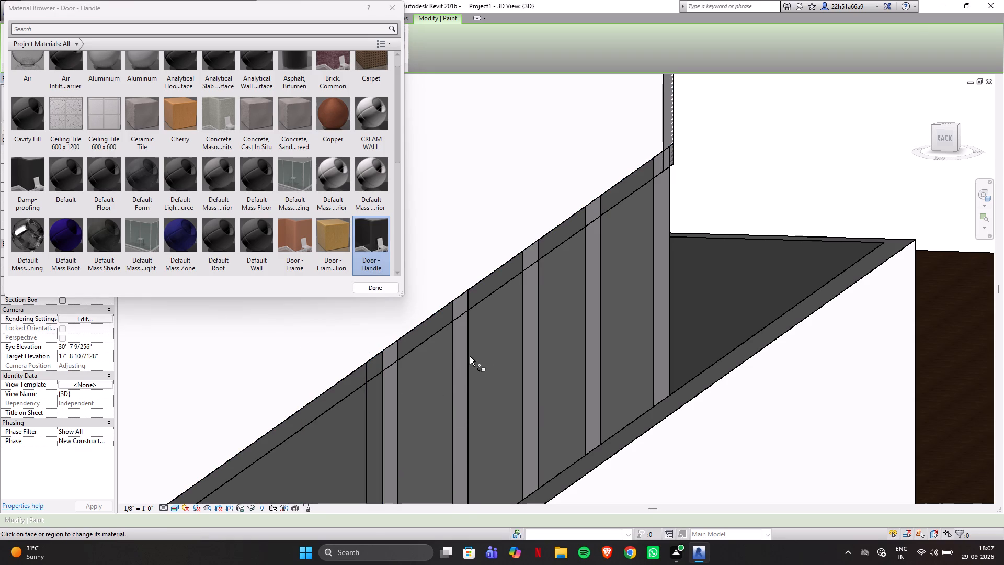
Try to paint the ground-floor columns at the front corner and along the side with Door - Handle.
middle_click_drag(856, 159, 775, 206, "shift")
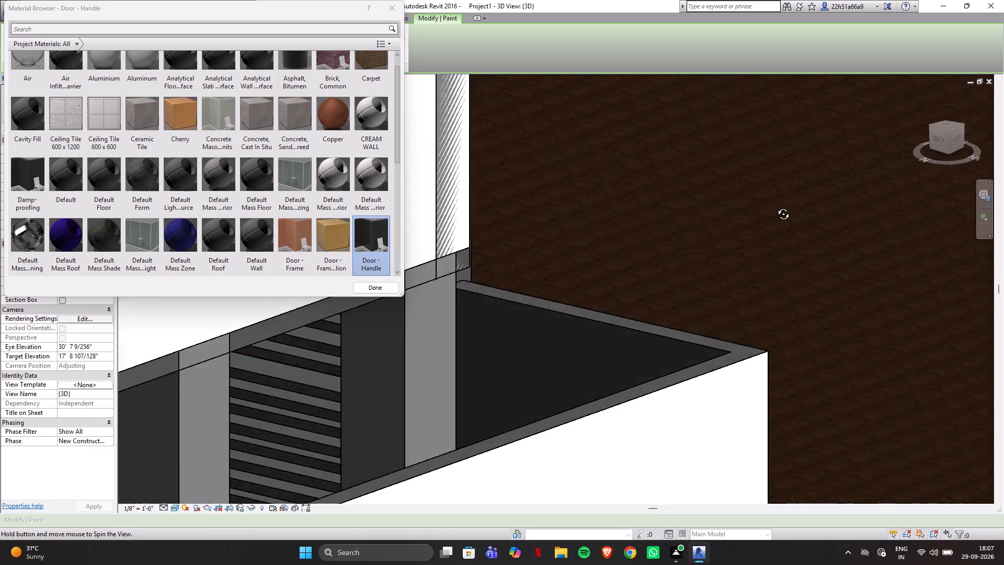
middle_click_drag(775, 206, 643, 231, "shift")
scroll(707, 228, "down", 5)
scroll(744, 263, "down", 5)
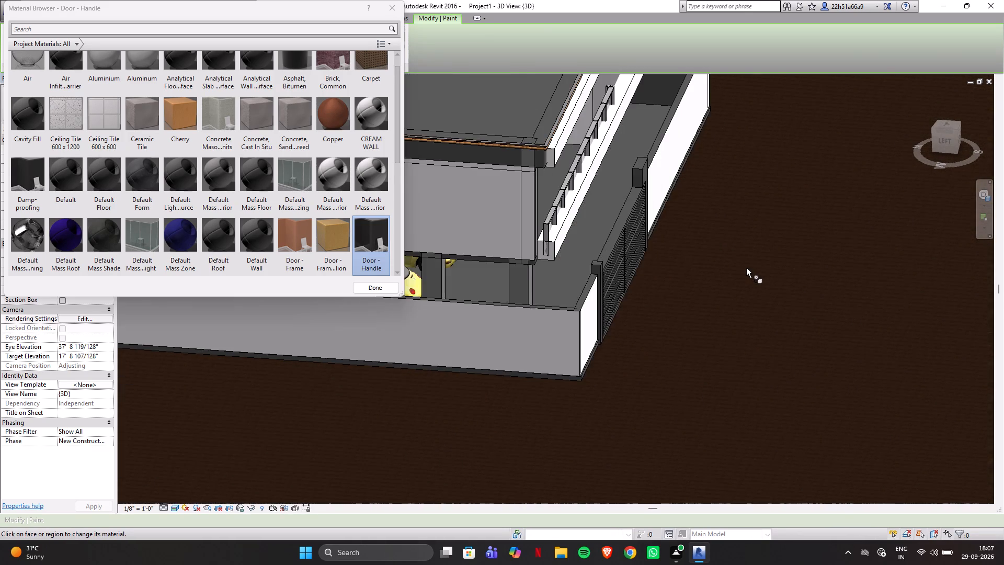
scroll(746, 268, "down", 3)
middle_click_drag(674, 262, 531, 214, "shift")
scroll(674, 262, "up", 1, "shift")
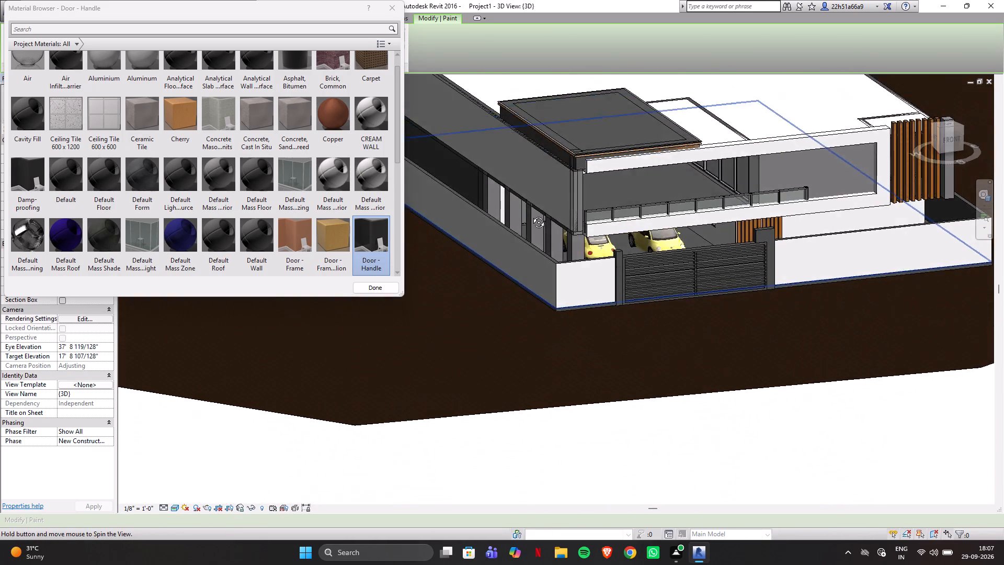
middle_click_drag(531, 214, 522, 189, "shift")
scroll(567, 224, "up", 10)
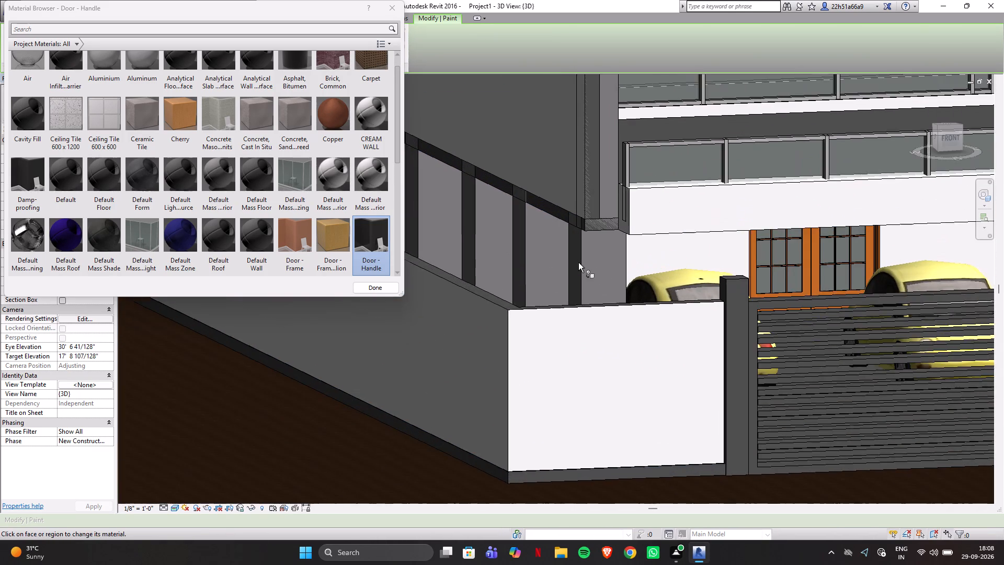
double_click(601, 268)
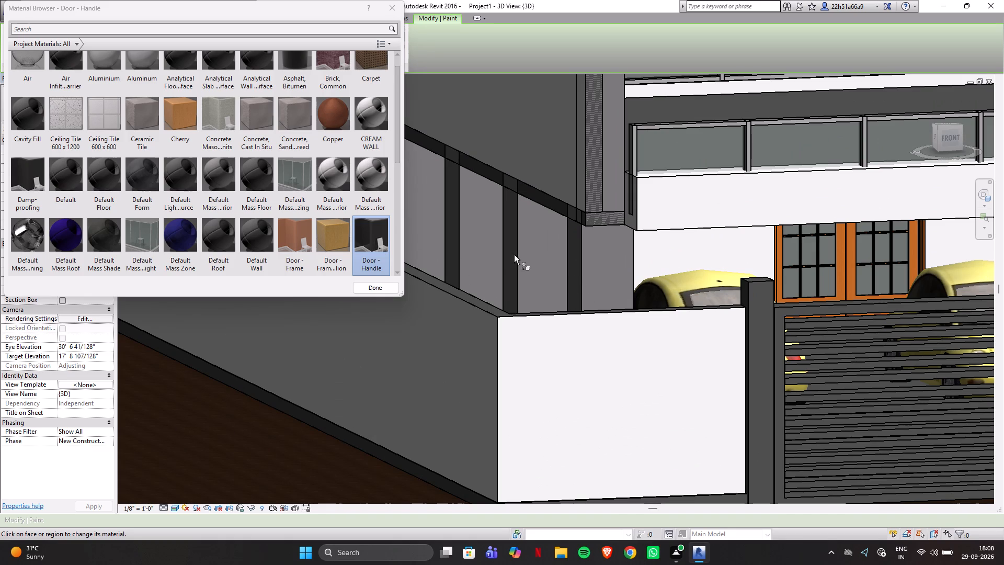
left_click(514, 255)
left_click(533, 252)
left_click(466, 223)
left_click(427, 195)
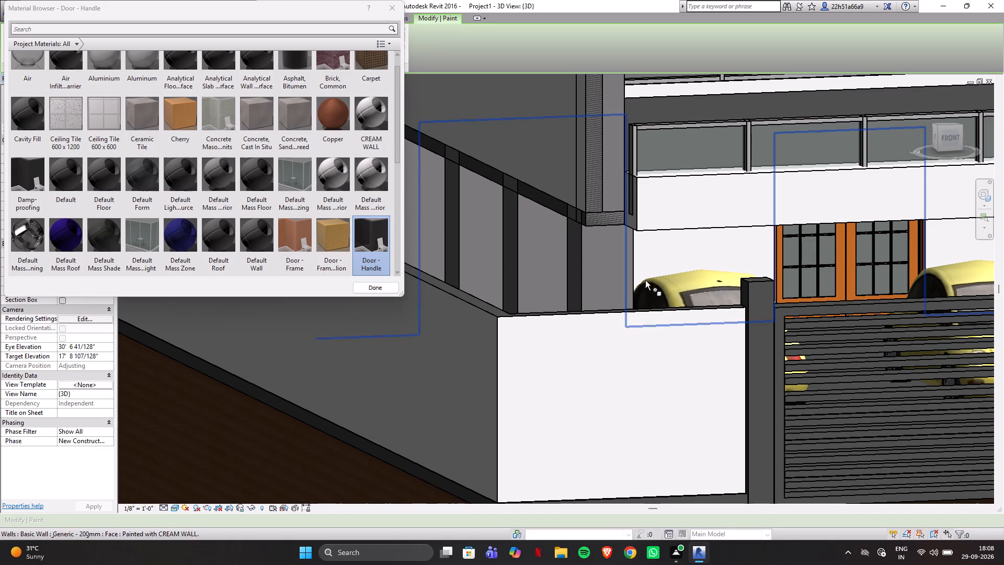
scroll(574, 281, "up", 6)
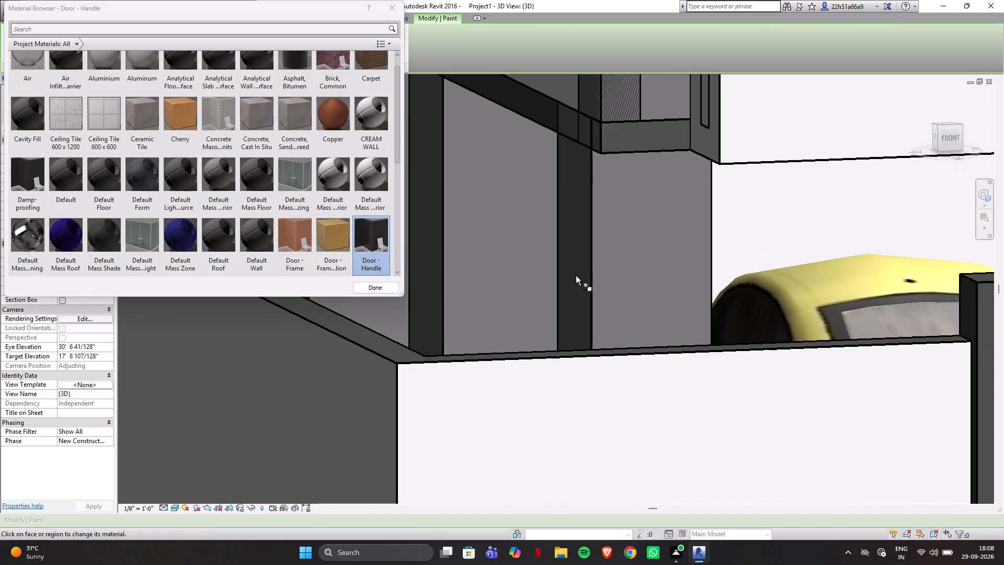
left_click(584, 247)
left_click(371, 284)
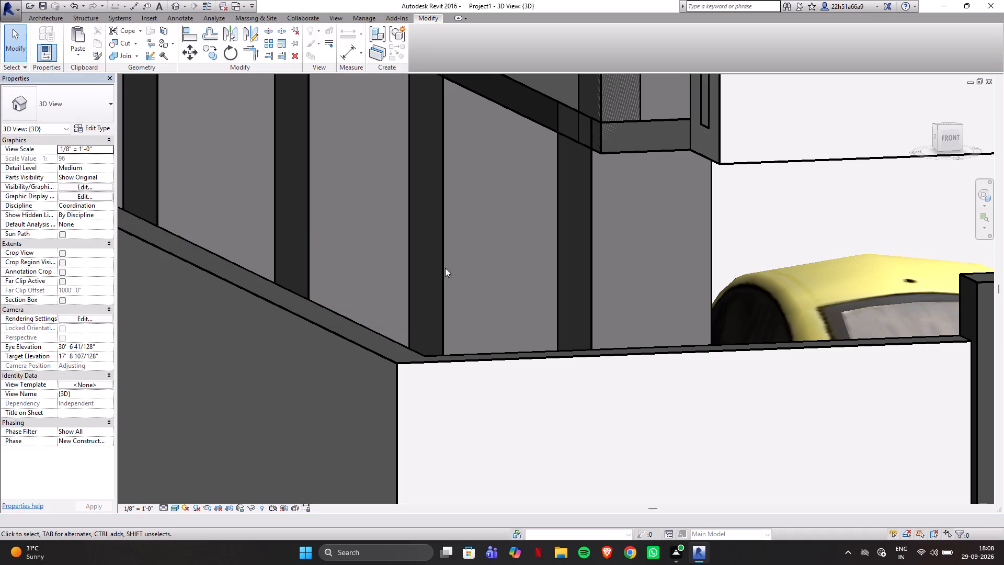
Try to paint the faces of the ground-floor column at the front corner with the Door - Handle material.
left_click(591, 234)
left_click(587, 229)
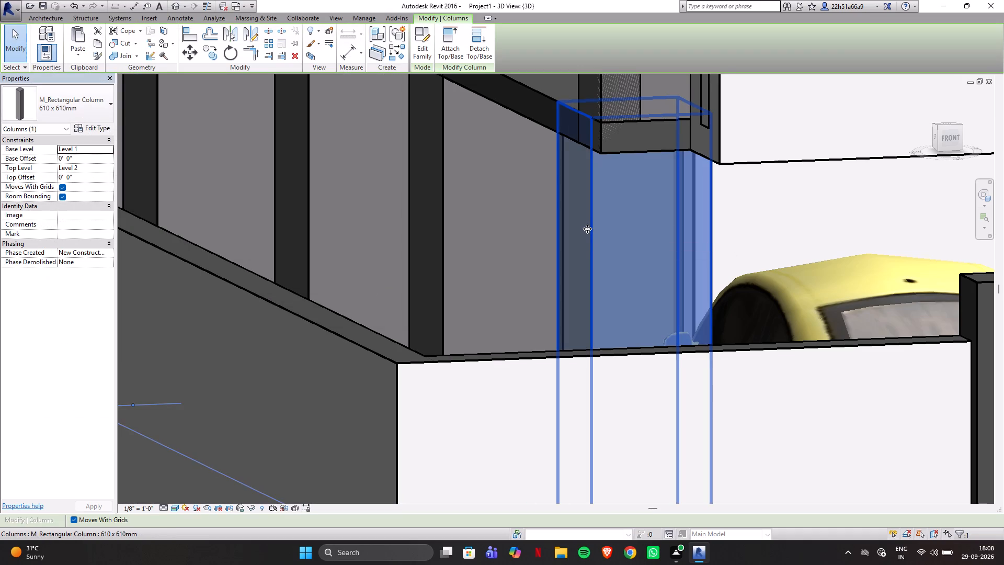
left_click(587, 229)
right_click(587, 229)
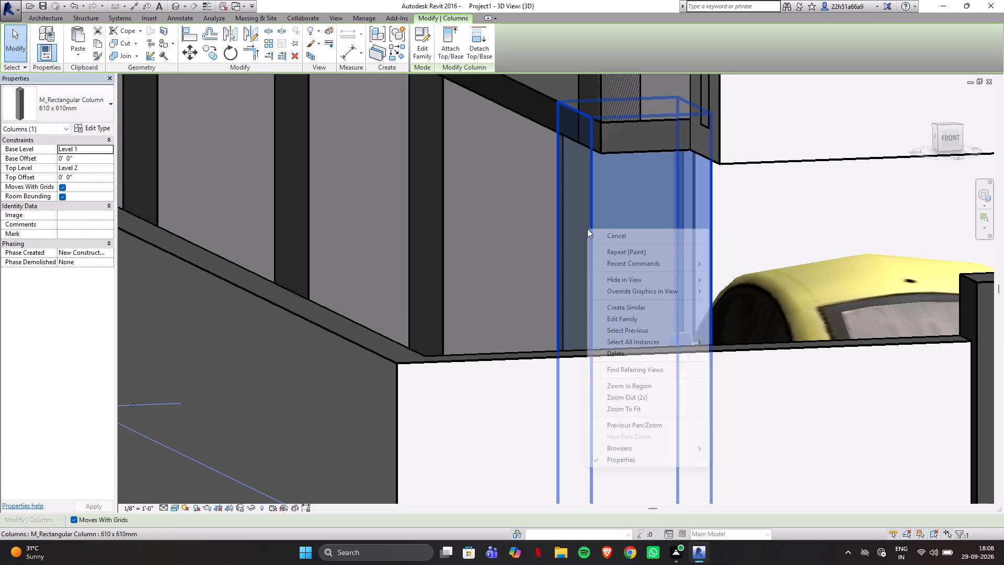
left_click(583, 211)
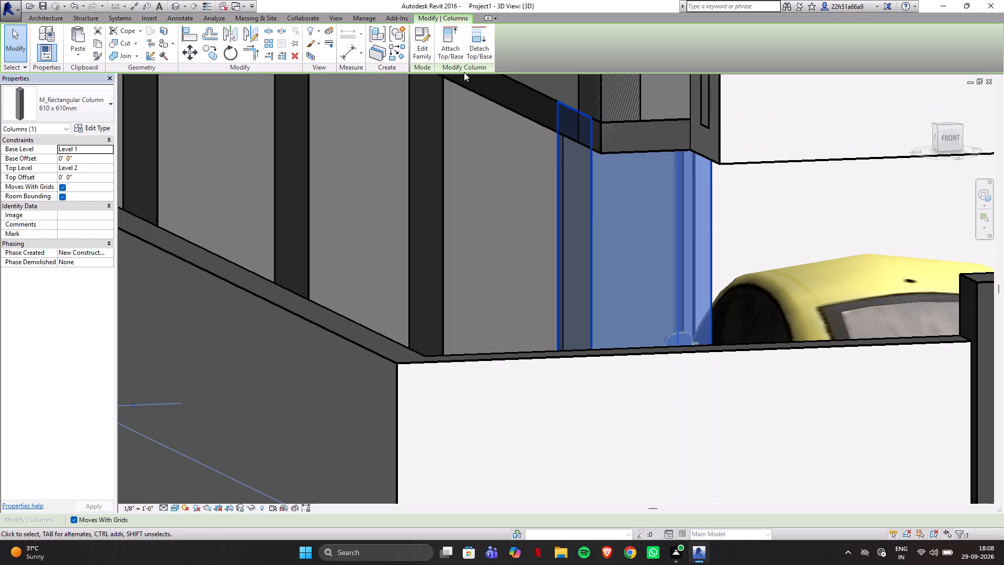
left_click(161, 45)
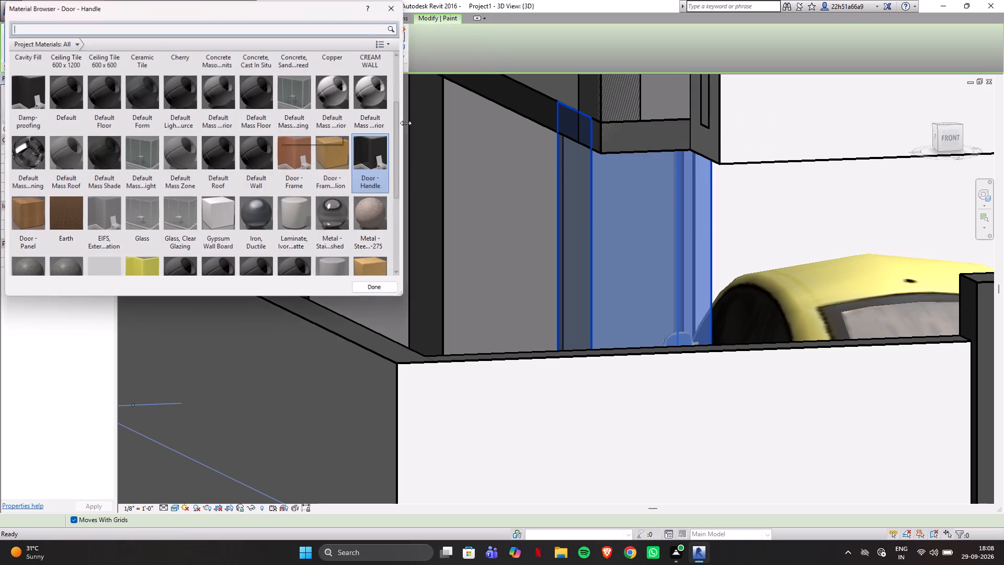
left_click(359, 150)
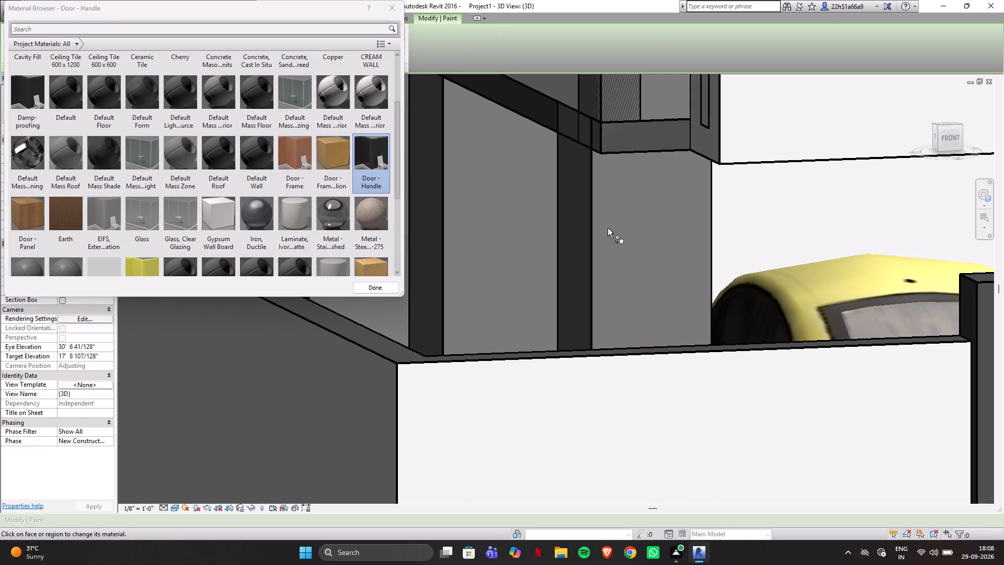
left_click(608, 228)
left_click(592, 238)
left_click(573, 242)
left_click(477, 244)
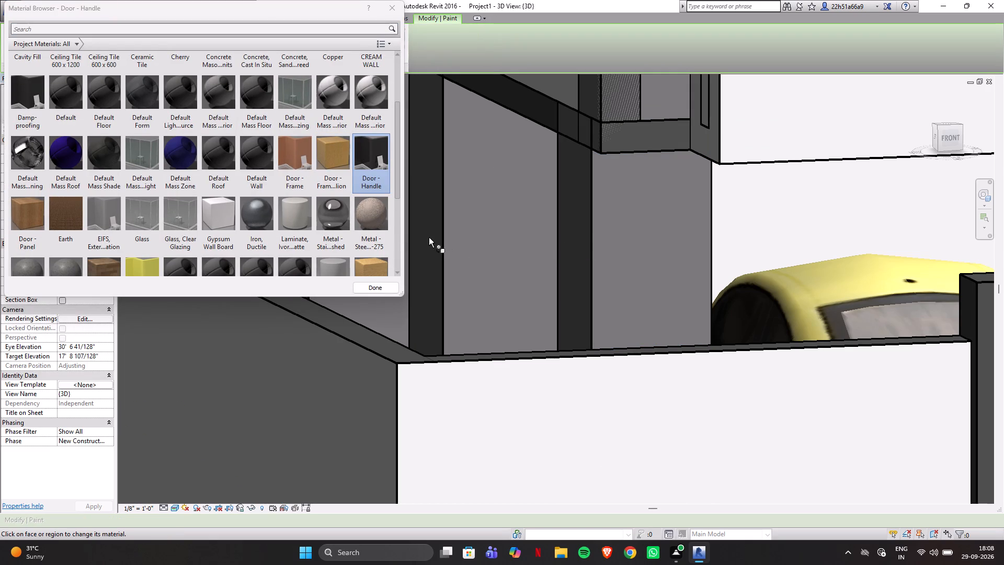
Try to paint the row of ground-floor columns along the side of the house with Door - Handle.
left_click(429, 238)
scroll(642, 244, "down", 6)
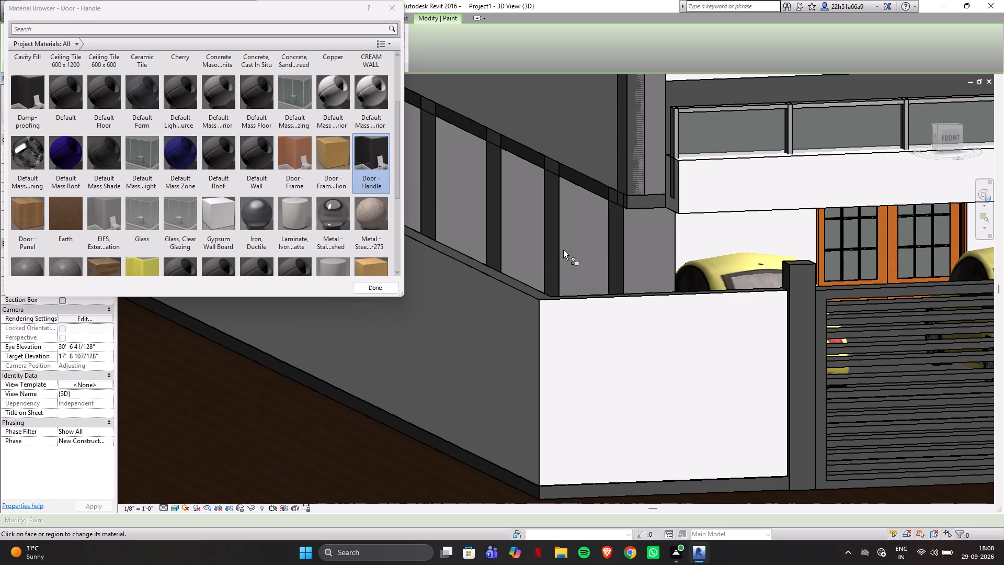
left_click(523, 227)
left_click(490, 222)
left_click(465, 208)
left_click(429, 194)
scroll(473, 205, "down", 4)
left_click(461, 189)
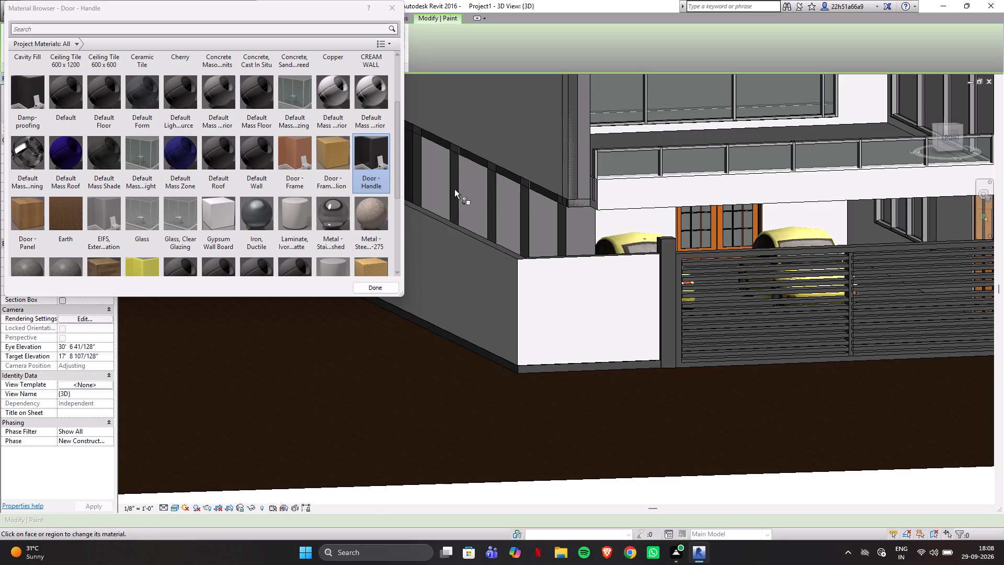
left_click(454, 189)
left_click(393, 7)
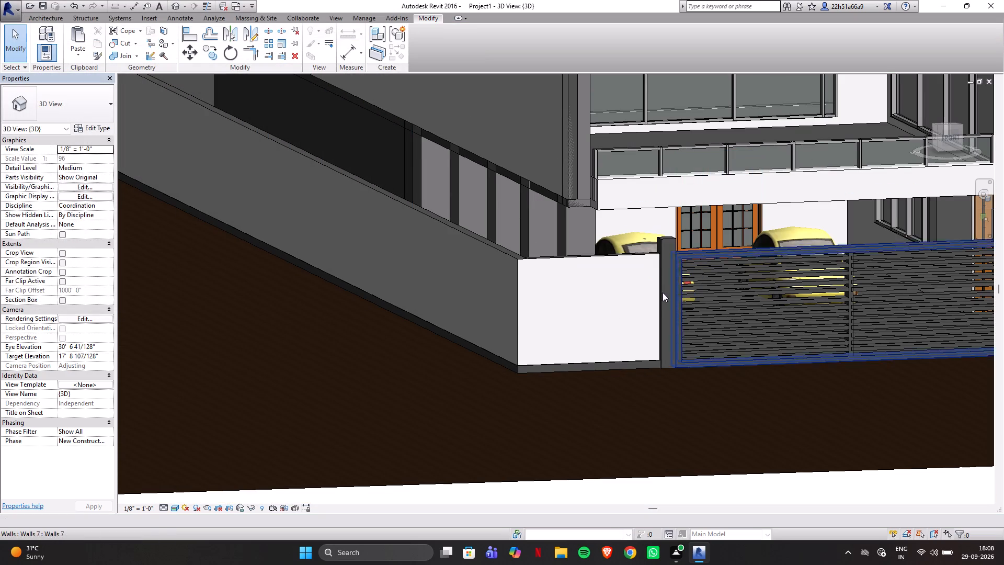
Edit the gate posts in place and paint their front faces with the Door - Handle material.
left_click(703, 360)
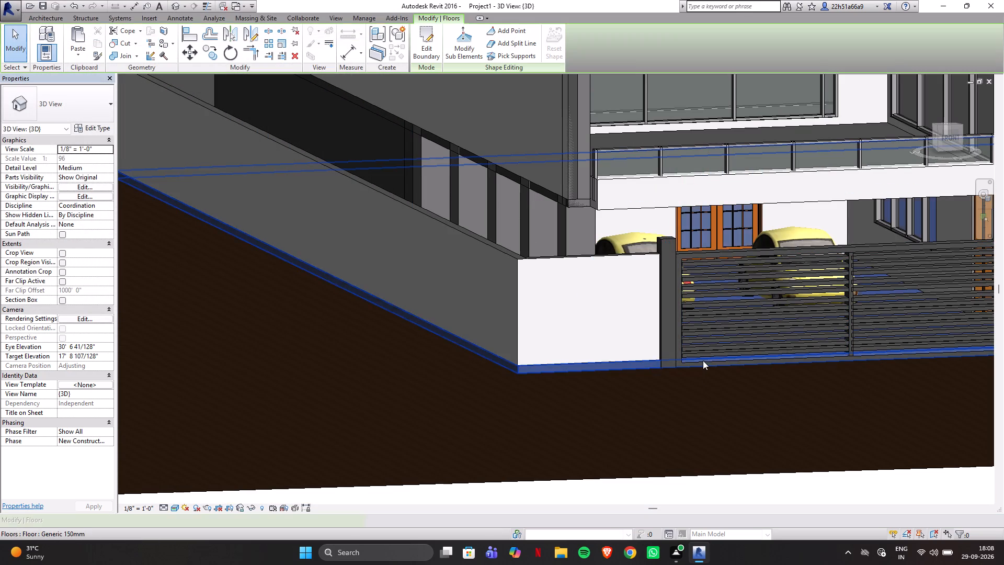
left_click(670, 330)
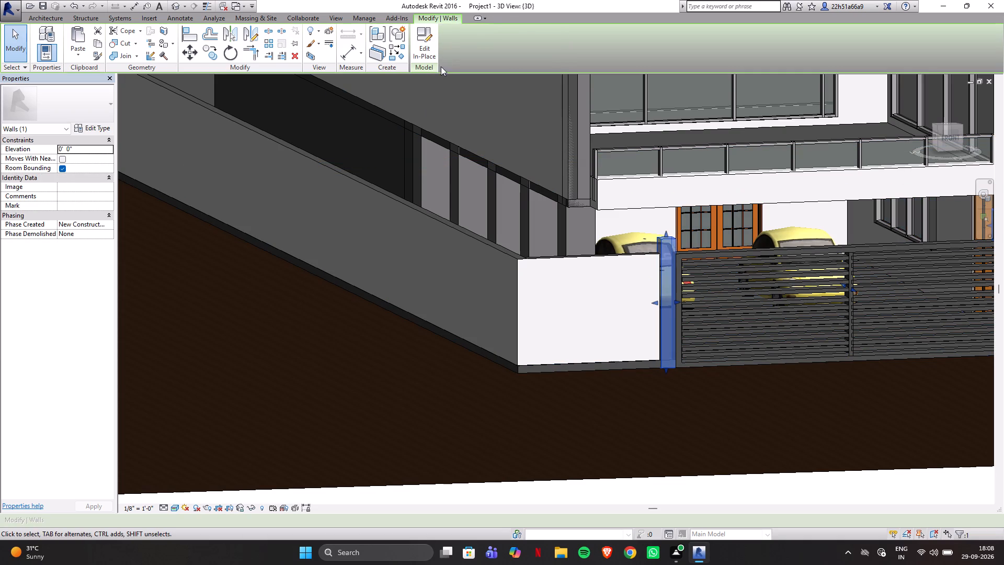
left_click(432, 43)
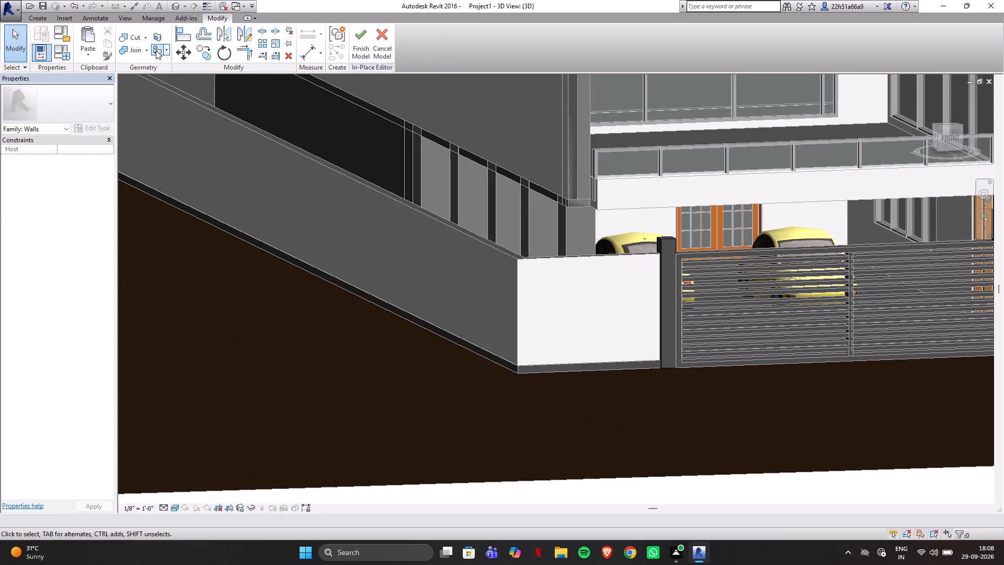
left_click(156, 50)
left_click(367, 192)
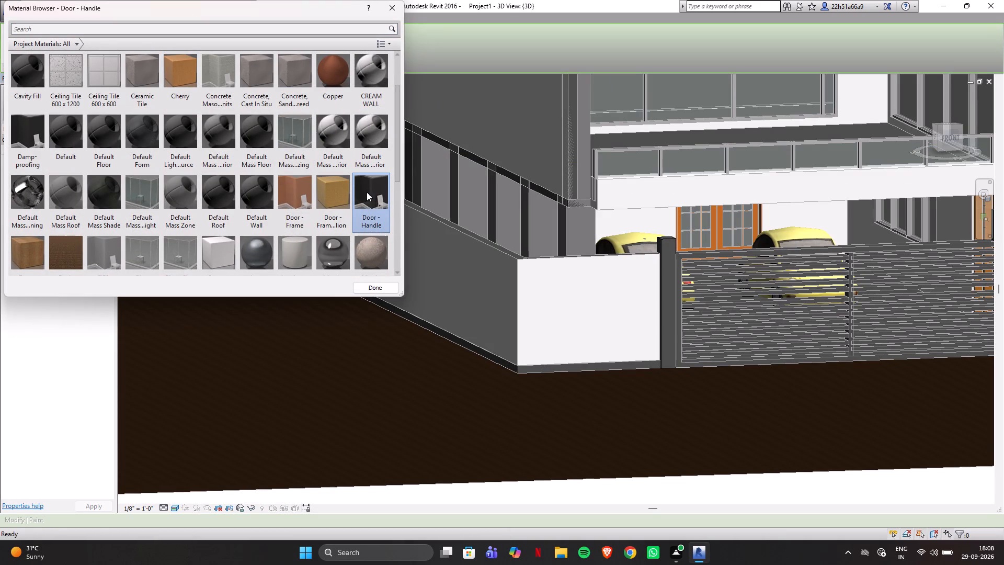
left_click(665, 274)
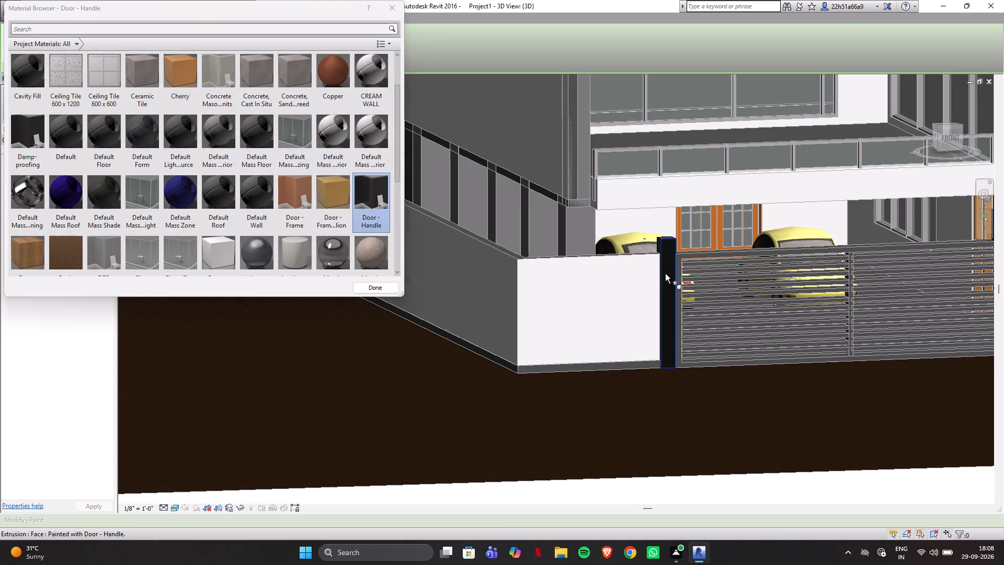
Paint the top and side faces of the narrow gate post nearest the boundary wall corner with Door - Handle.
middle_click_drag(746, 432, 668, 478, "shift")
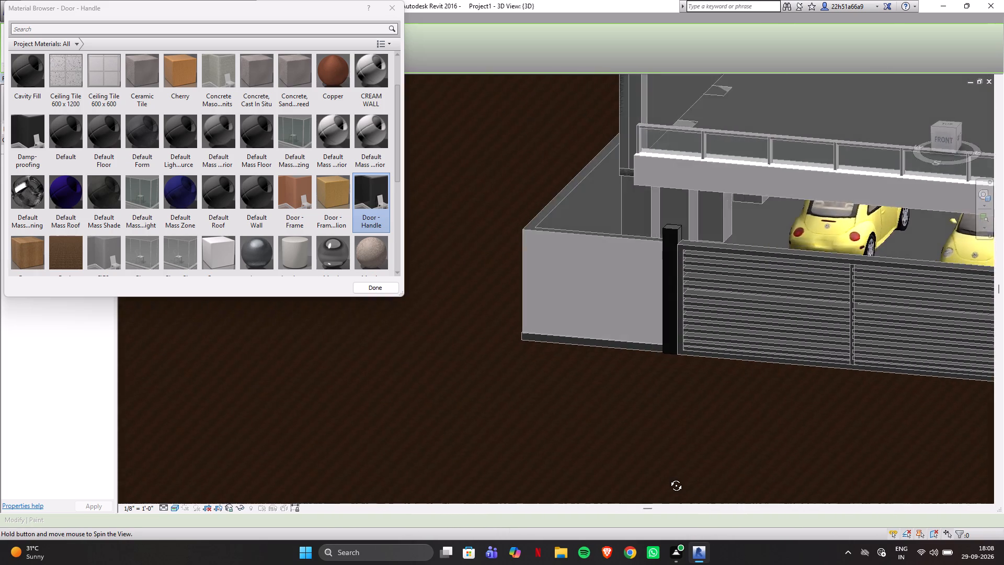
middle_click_drag(668, 478, 657, 491, "shift")
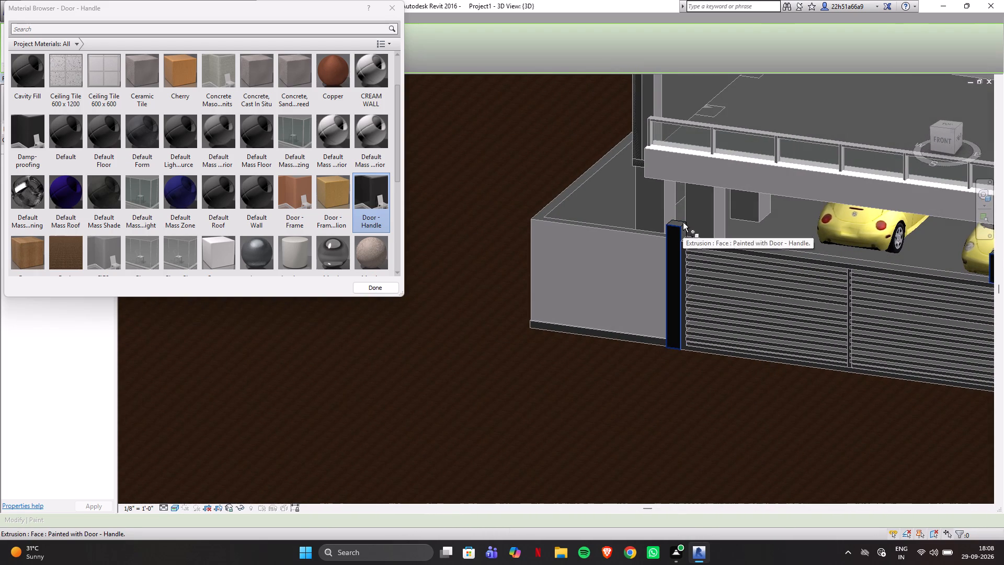
scroll(700, 250, "up", 5)
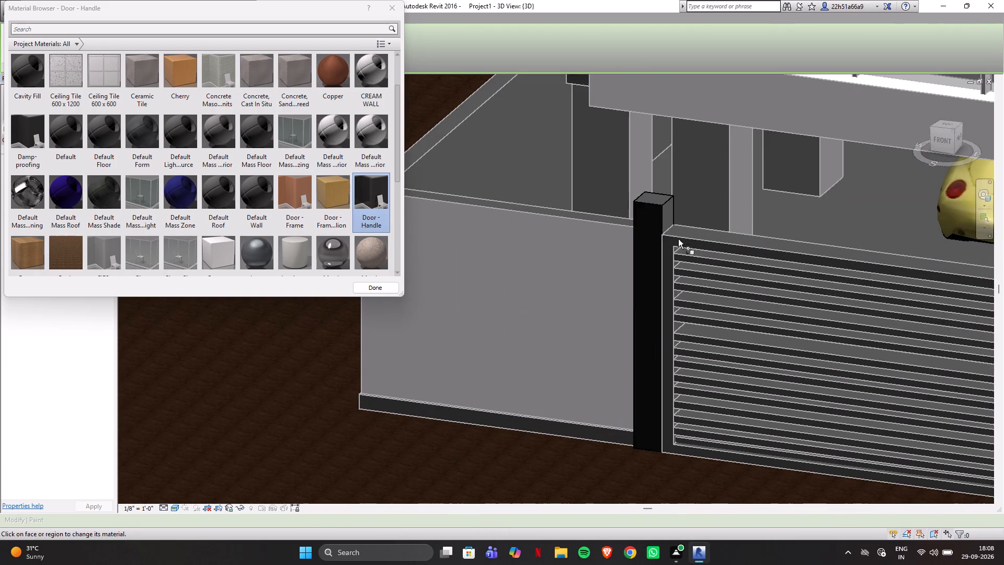
scroll(646, 212, "up", 6)
left_click(682, 176)
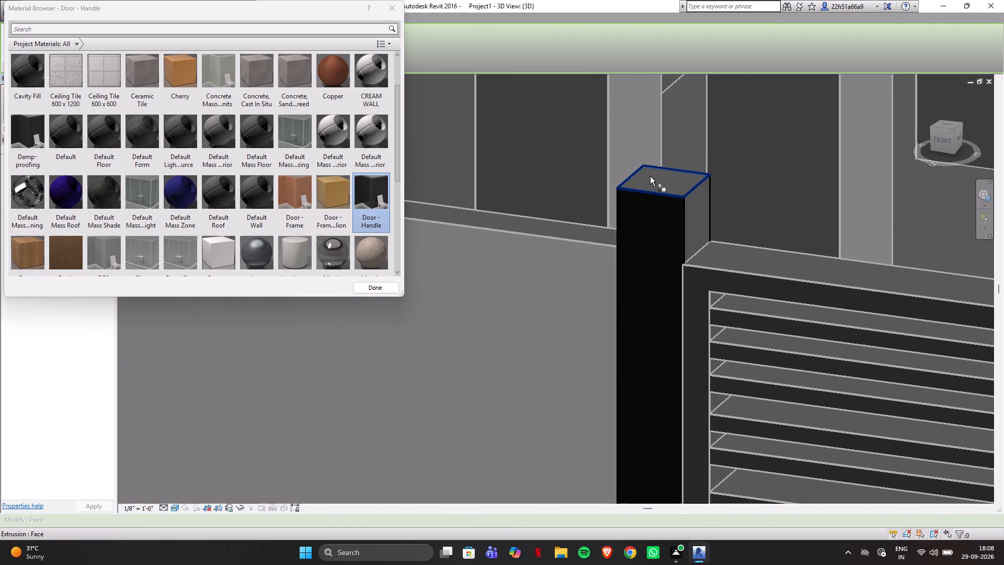
left_click(643, 178)
left_click(699, 209)
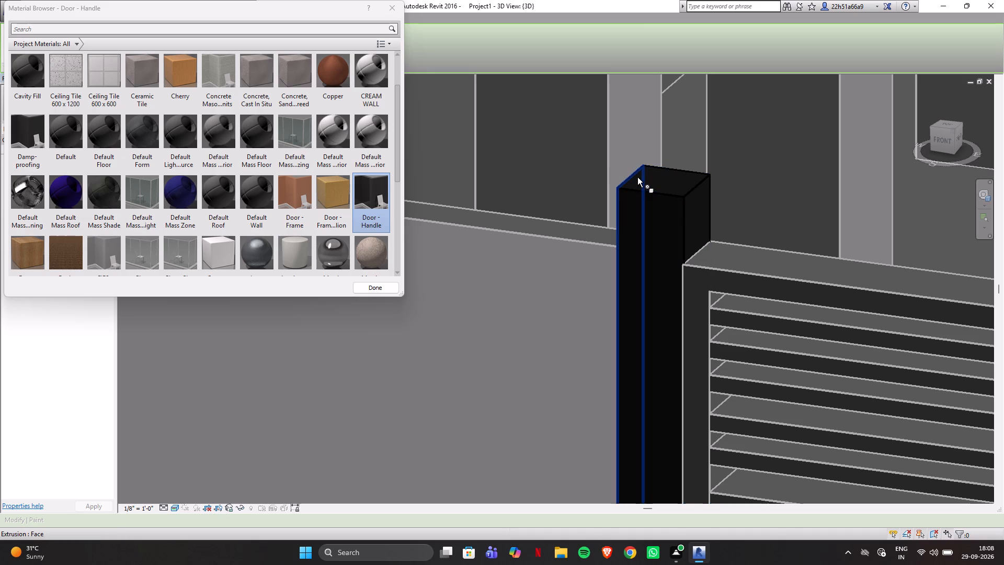
left_click(637, 177)
Paint the top and outer side faces of the wider L-shaped gate post with Door - Handle.
scroll(682, 227, "down", 2)
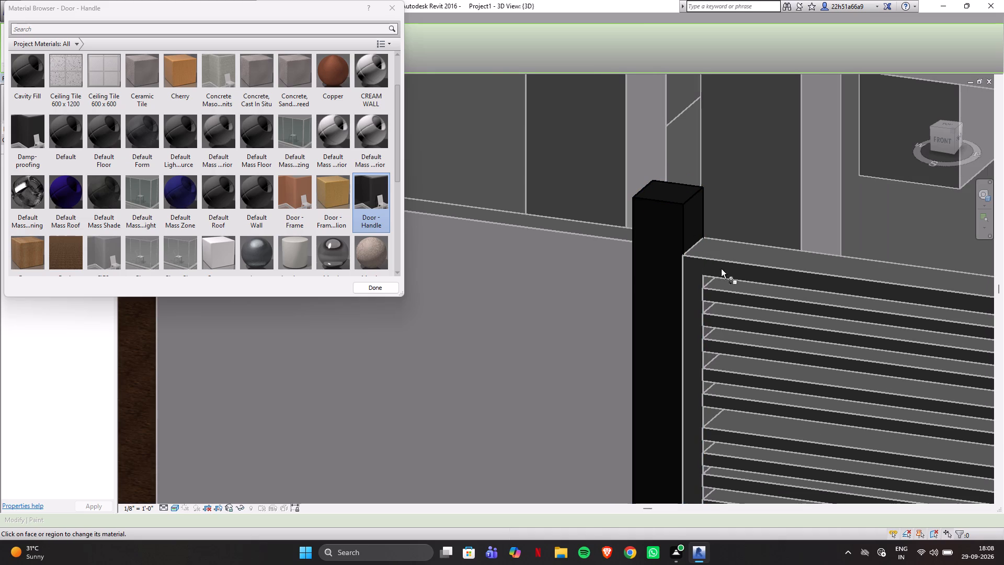
scroll(692, 251, "down", 13)
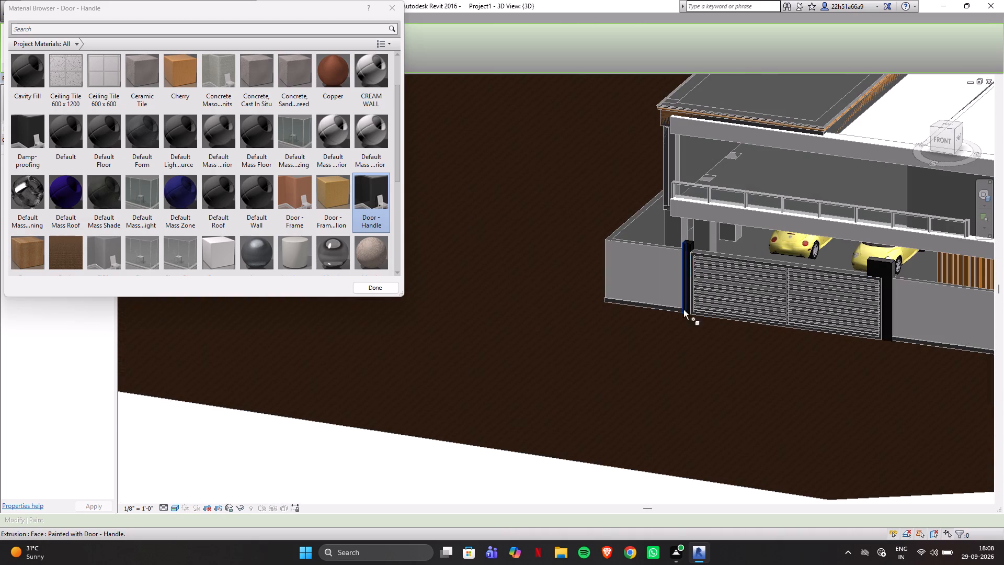
scroll(879, 280, "up", 9)
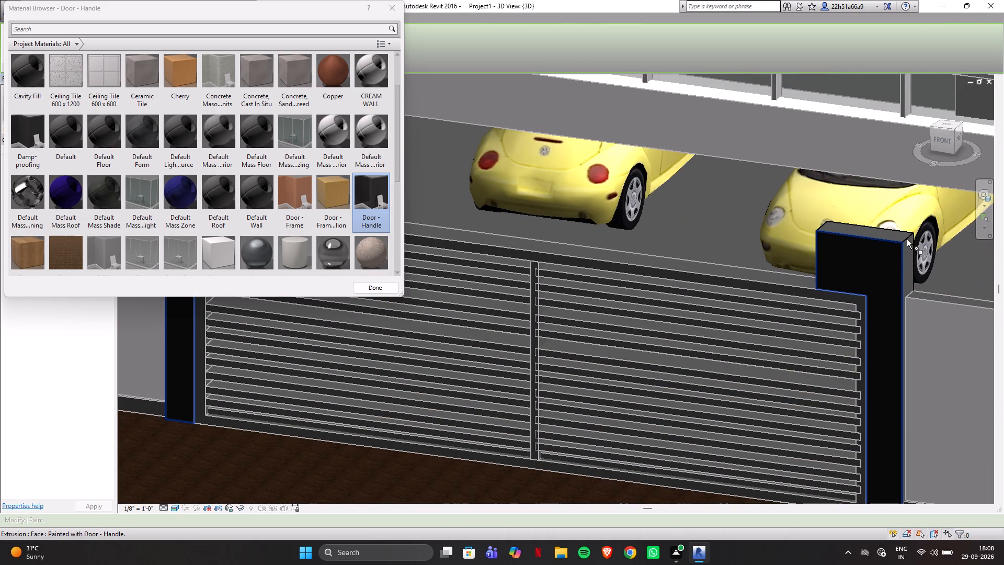
scroll(909, 256, "up", 5)
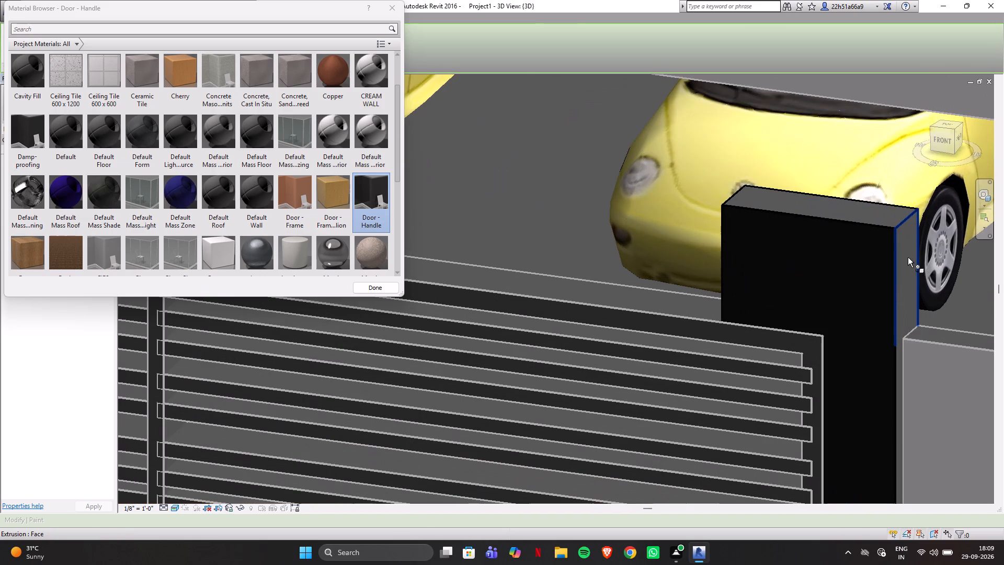
left_click(908, 257)
left_click(877, 216)
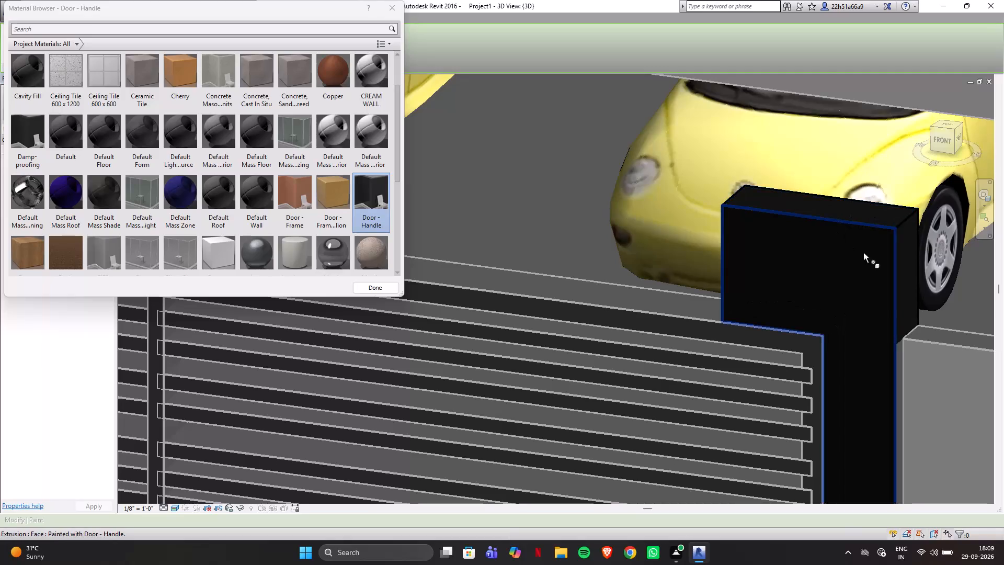
scroll(871, 257, "up", 1)
left_click(902, 200)
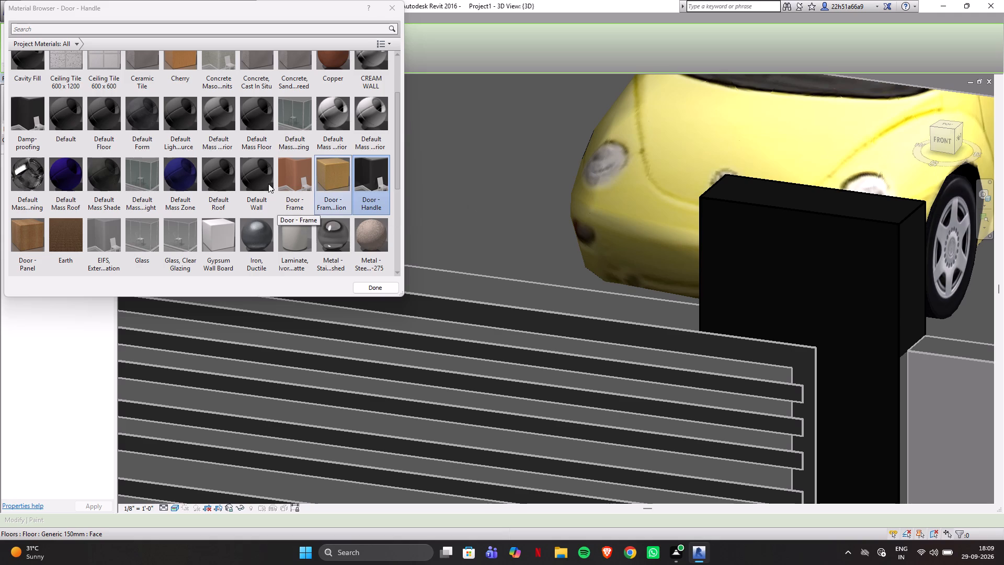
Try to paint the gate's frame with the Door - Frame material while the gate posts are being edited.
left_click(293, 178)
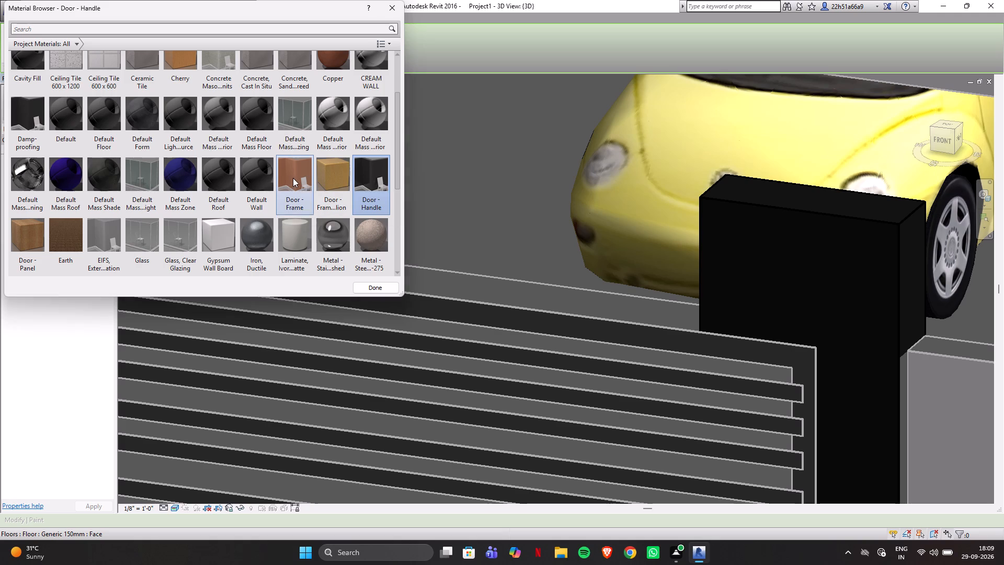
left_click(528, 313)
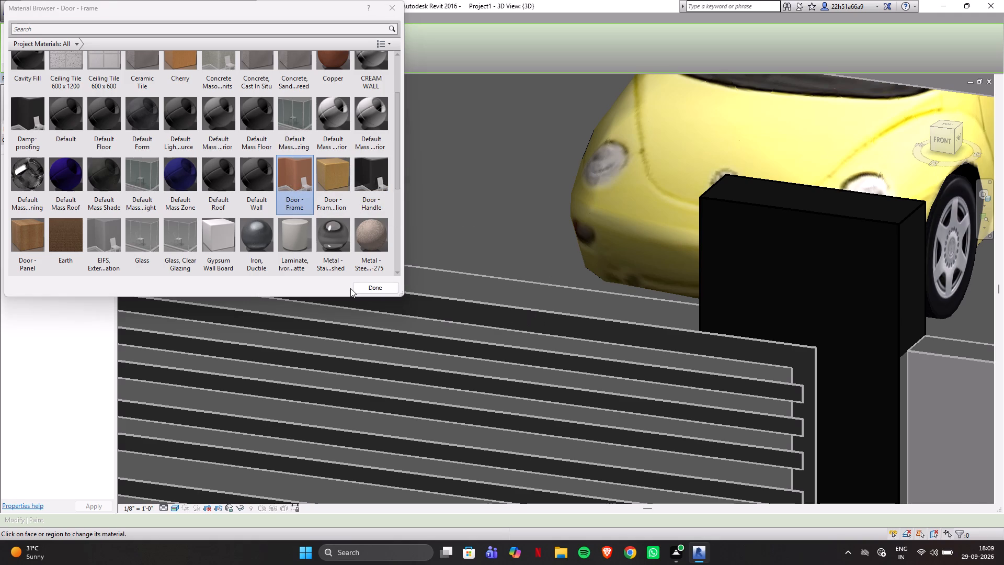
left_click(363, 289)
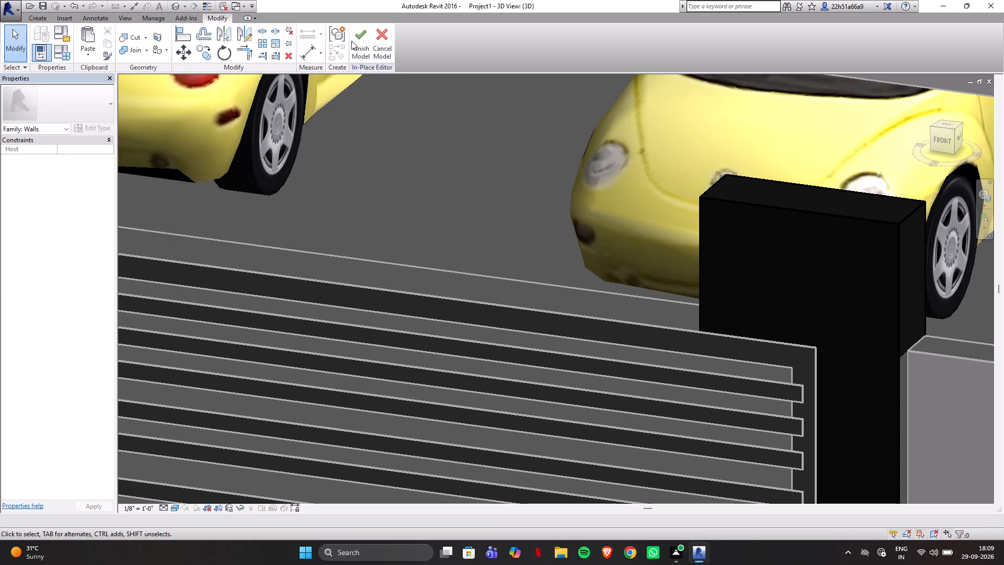
Finish the in-place edit of the gate posts.
left_click(352, 41)
Edit the gate frame in place and paint its front and top faces with the Door - Frame material.
left_click(493, 302)
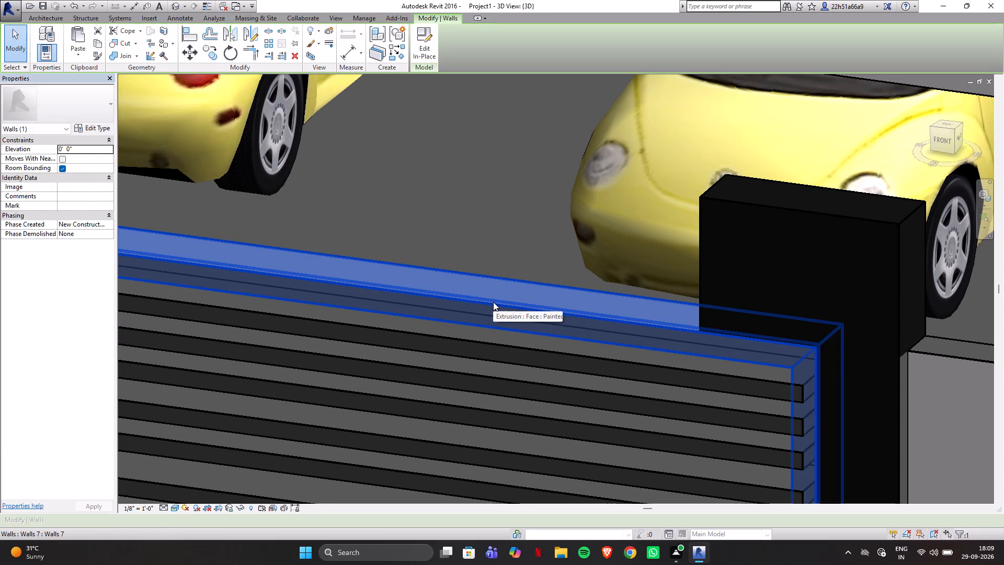
left_click(418, 43)
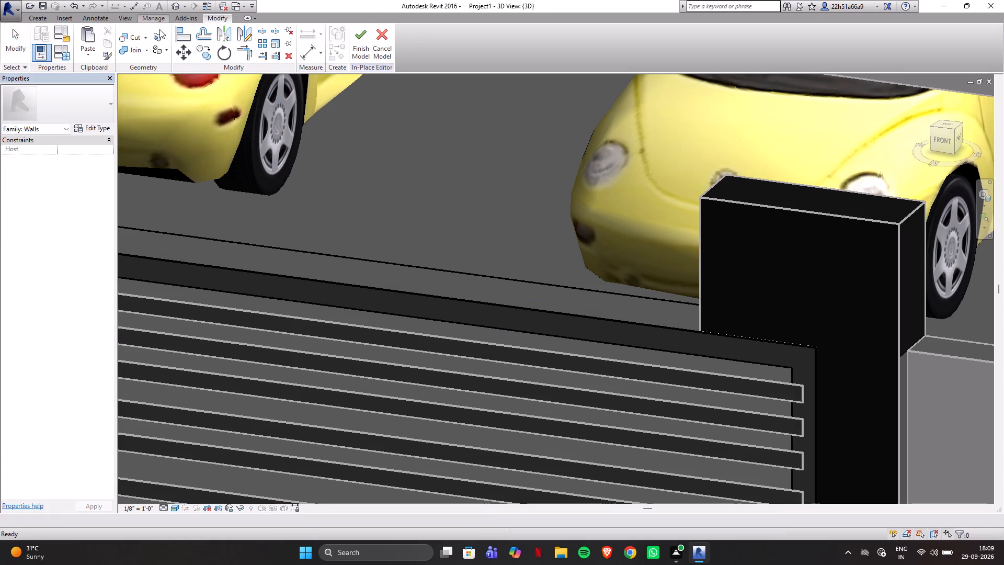
left_click(159, 53)
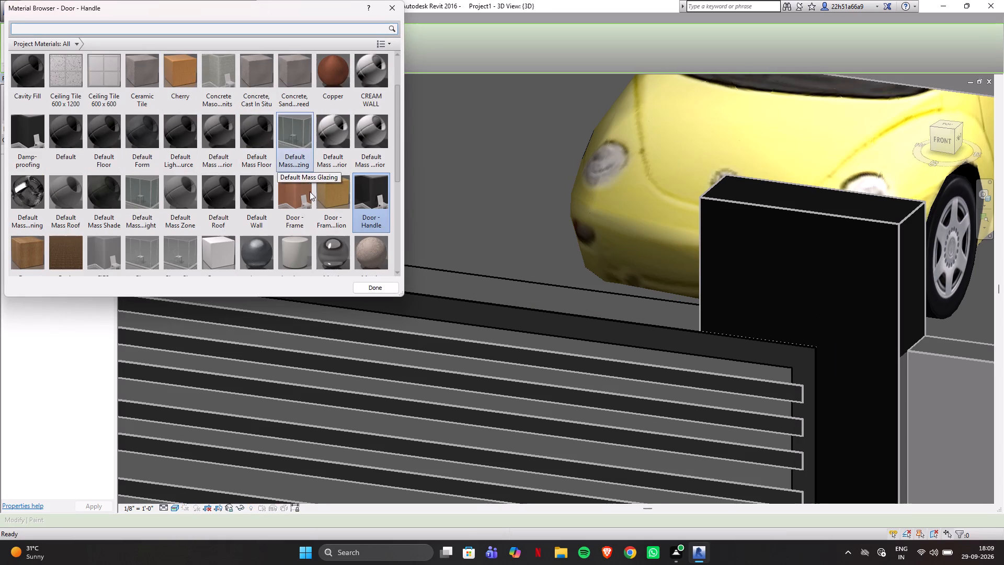
left_click(284, 193)
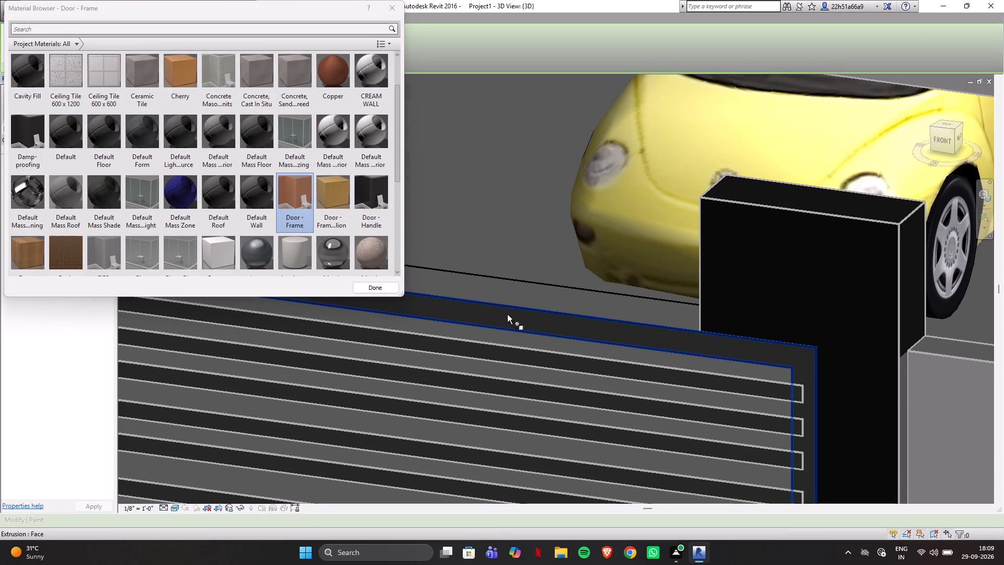
left_click(507, 314)
left_click(553, 296)
scroll(740, 265, "down", 4)
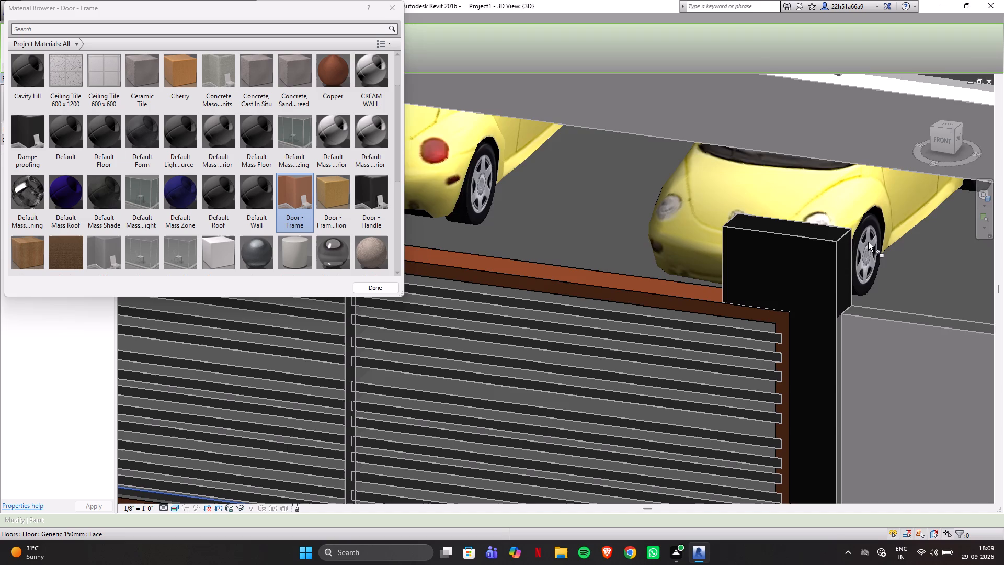
Paint the frame's inner and outer side faces next to the narrow gate post with Door - Frame.
scroll(869, 242, "down", 7)
scroll(596, 274, "up", 6)
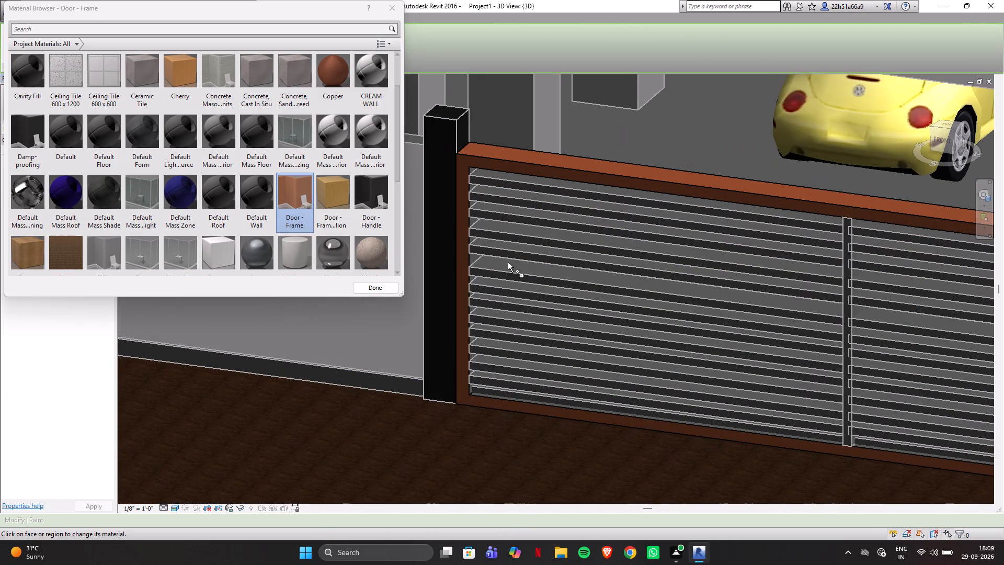
scroll(475, 220, "up", 5)
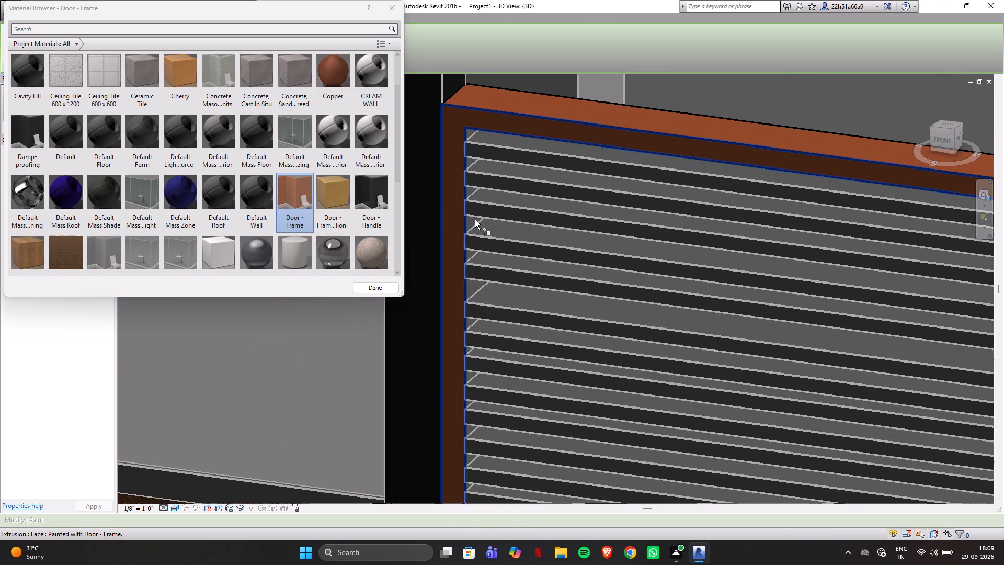
scroll(475, 220, "up", 5)
left_click(475, 220)
scroll(518, 242, "down", 3)
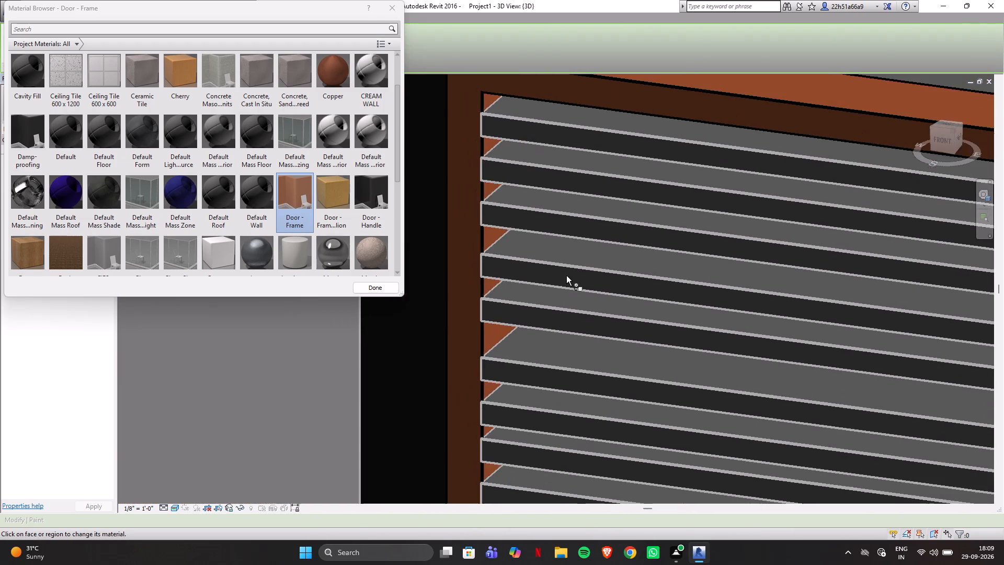
scroll(569, 276, "down", 4)
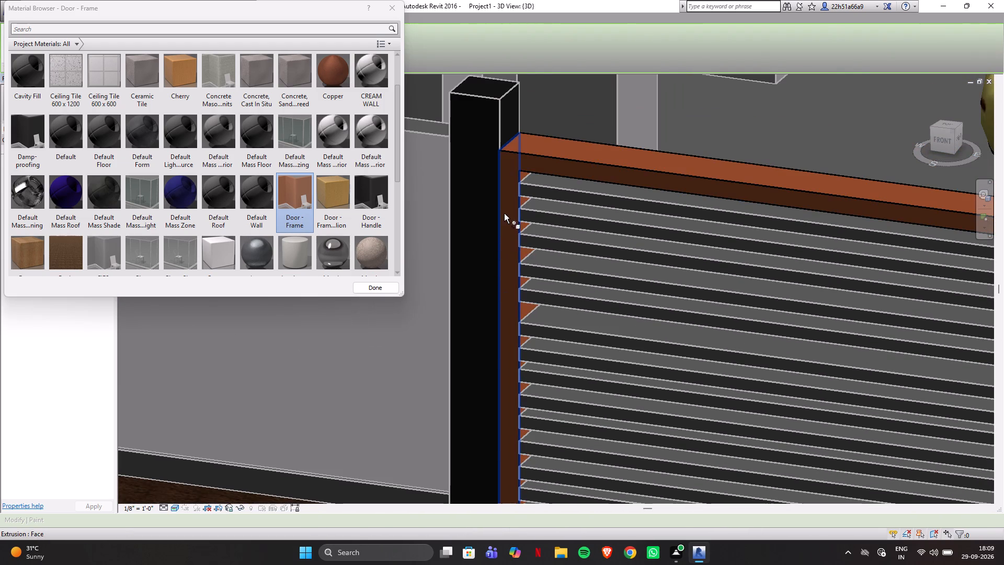
left_click(503, 179)
Paint the underside of the gate frame's top rail with Door - Frame.
middle_click_drag(583, 266, 604, 189, "shift")
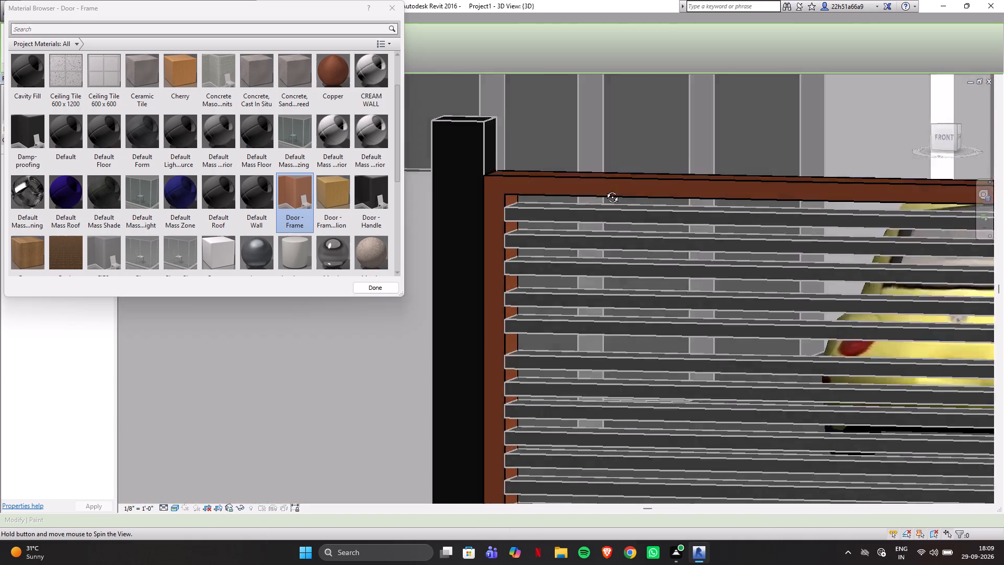
middle_click_drag(604, 189, 624, 127, "shift")
scroll(668, 293, "down", 3)
middle_click_drag(684, 202, 679, 244, "shift")
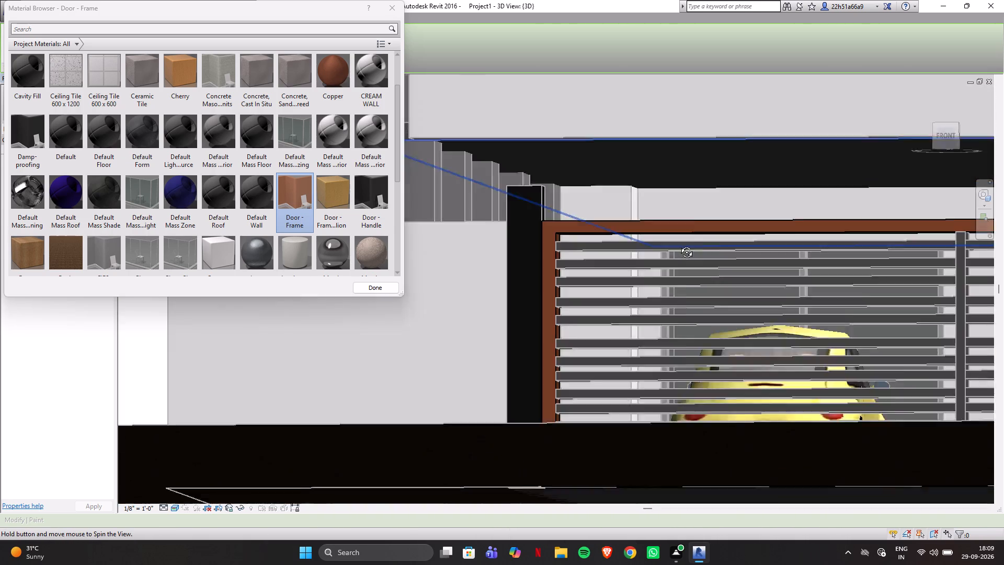
middle_click_drag(679, 244, 681, 241, "shift")
scroll(668, 231, "up", 6)
middle_click_drag(651, 246, 647, 214, "shift")
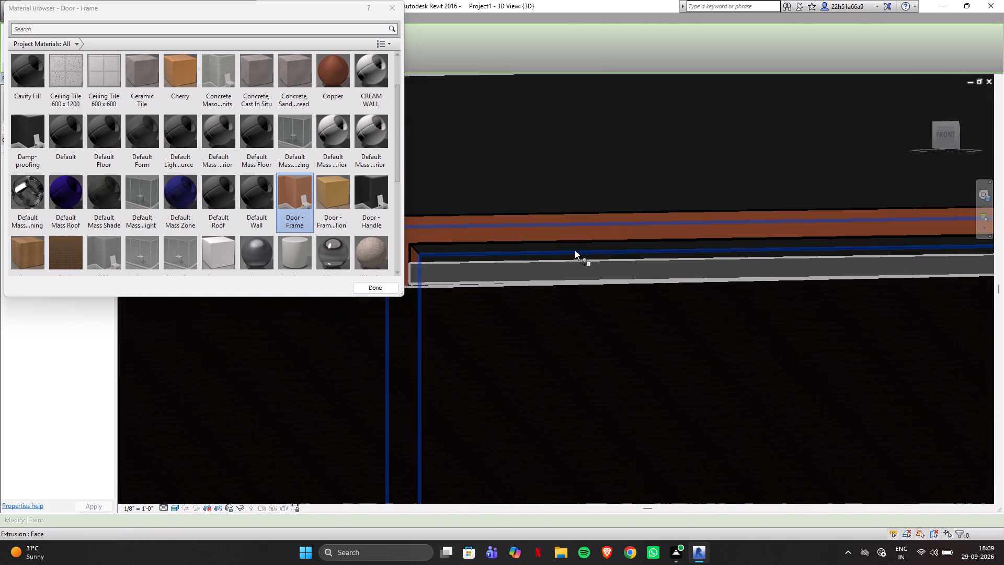
left_click(445, 255)
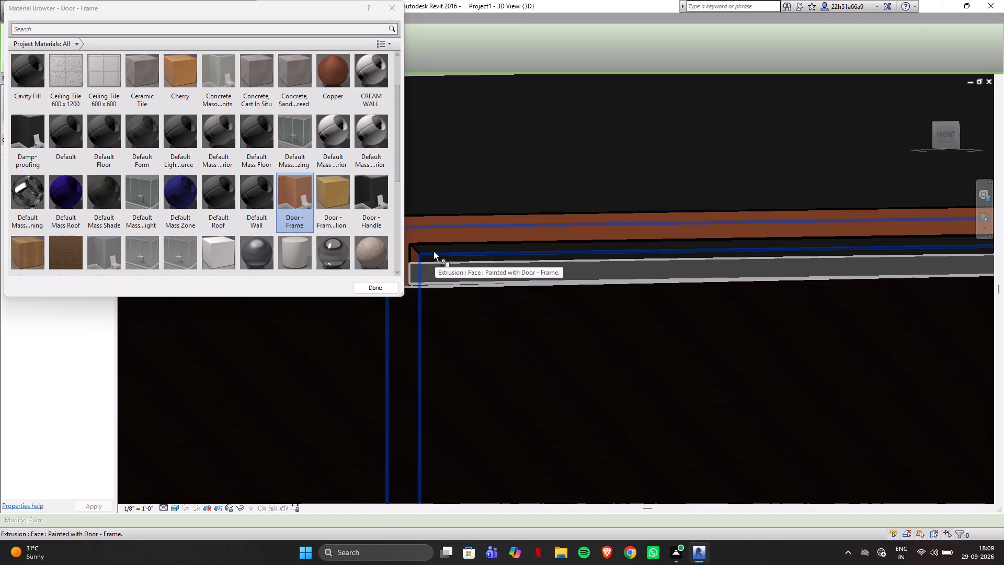
scroll(429, 252, "up", 5)
scroll(613, 263, "down", 4)
scroll(510, 248, "up", 5)
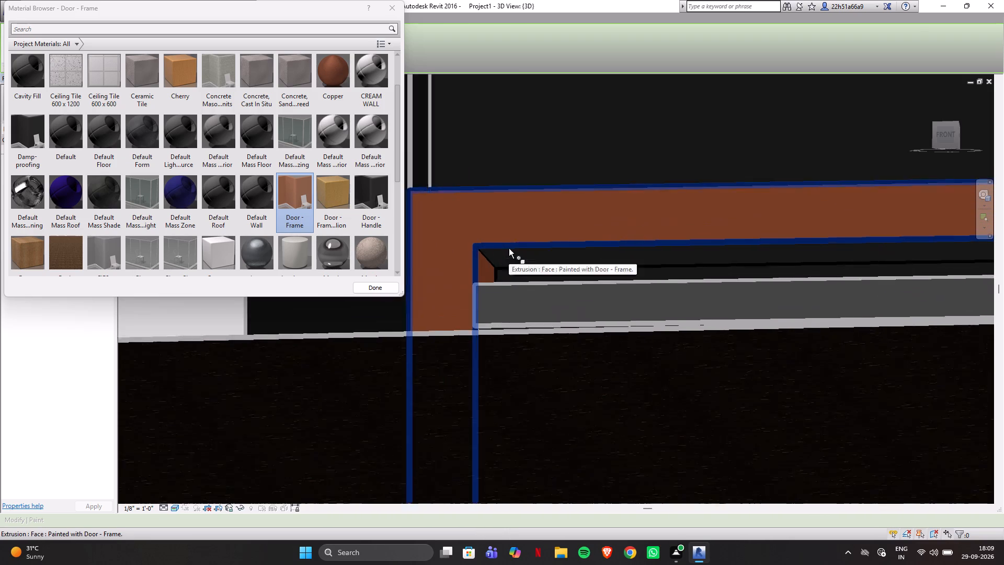
scroll(480, 255, "up", 2)
left_click(486, 252)
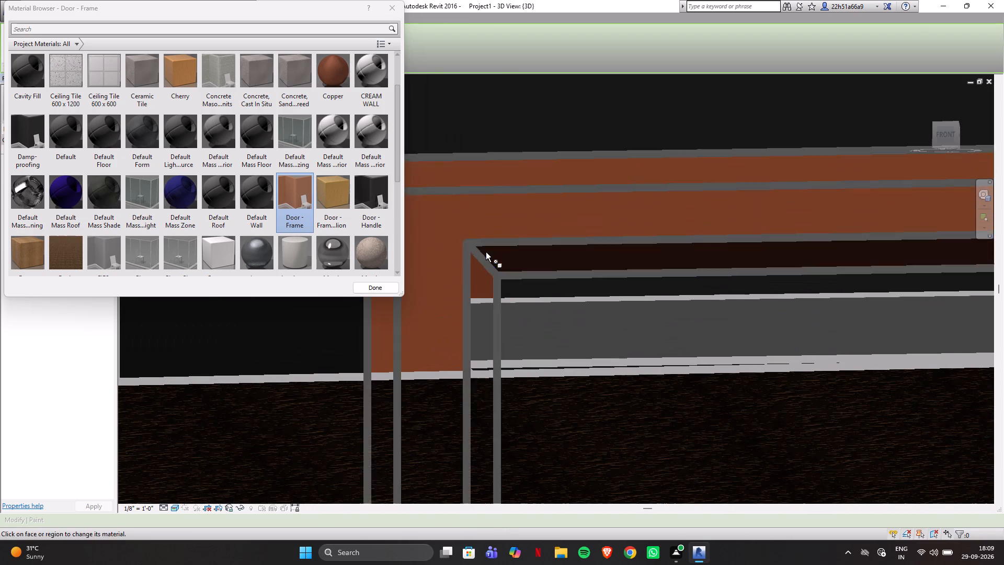
Finish painting and complete the in-place edit of the gate frame.
scroll(524, 258, "down", 18)
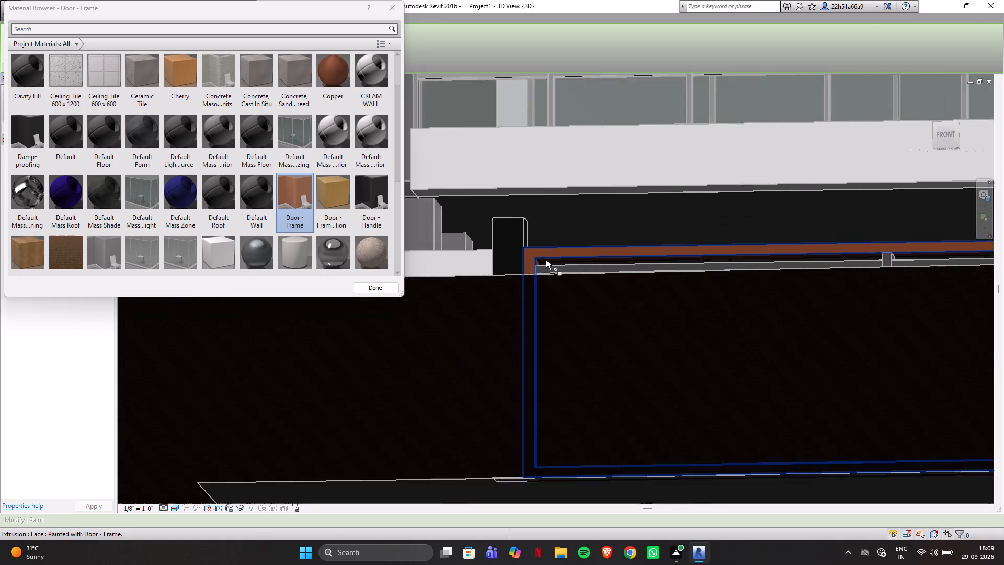
scroll(546, 260, "down", 2)
scroll(785, 263, "up", 5)
middle_click_drag(751, 253, 758, 332, "shift")
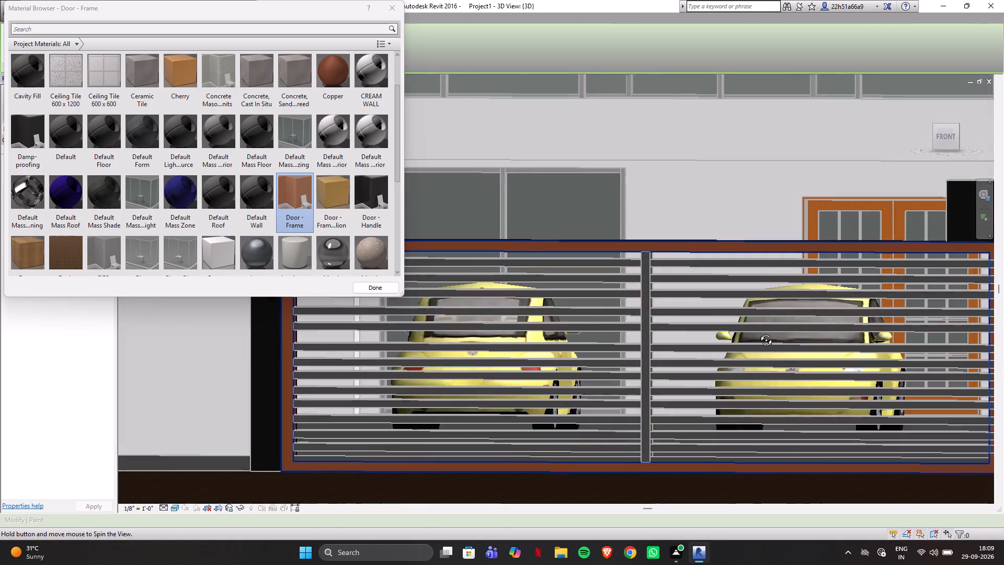
middle_click_drag(758, 332, 764, 368, "shift")
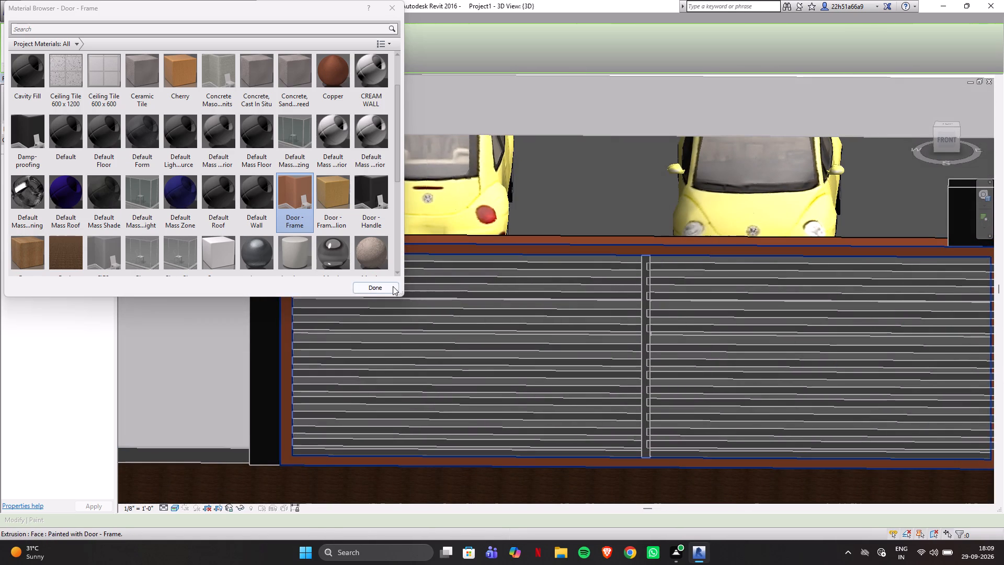
left_click(375, 291)
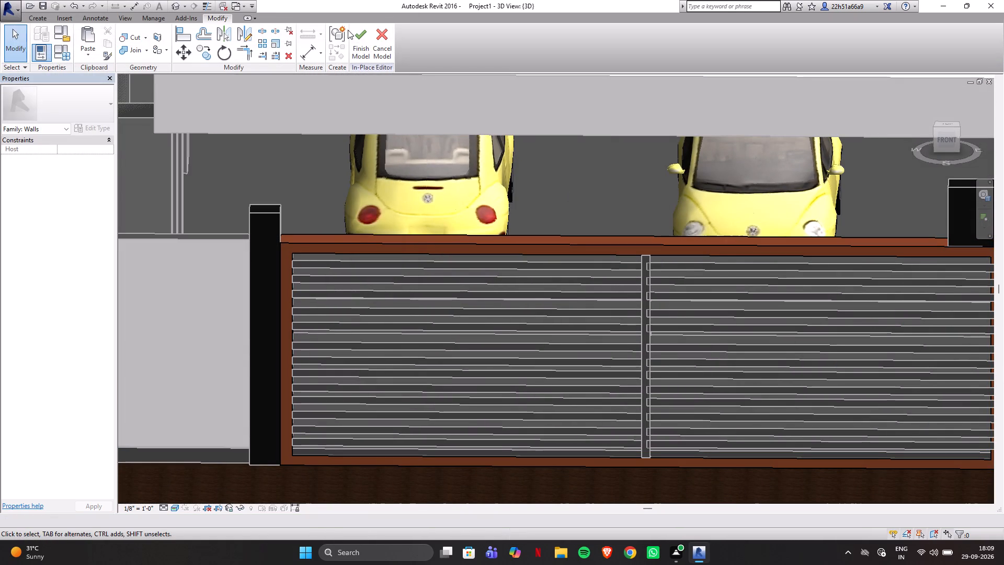
left_click(353, 35)
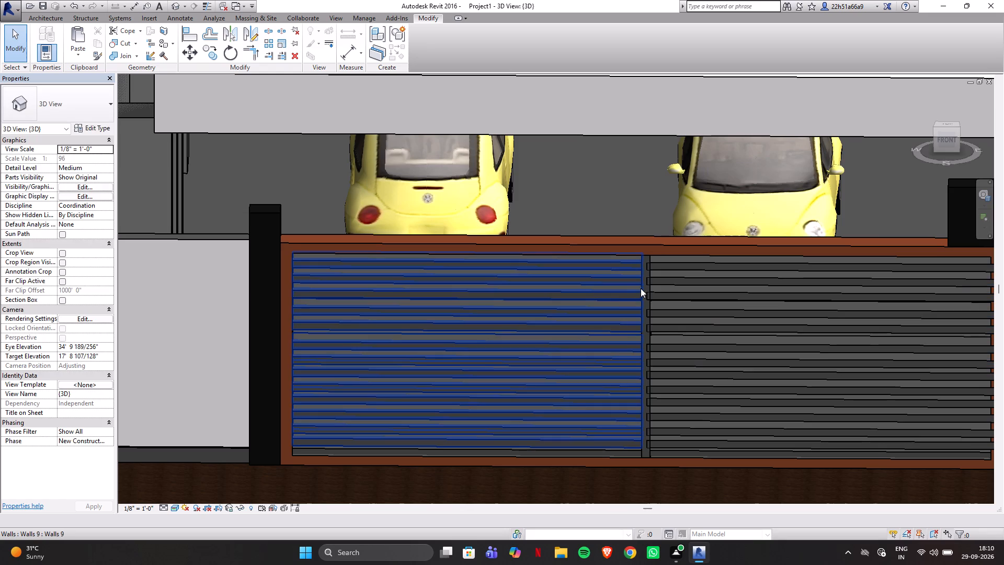
Edit the gate's central upright in place, paint its front face and slat-side face with Door - Frame, and finish the edit.
left_click(644, 281)
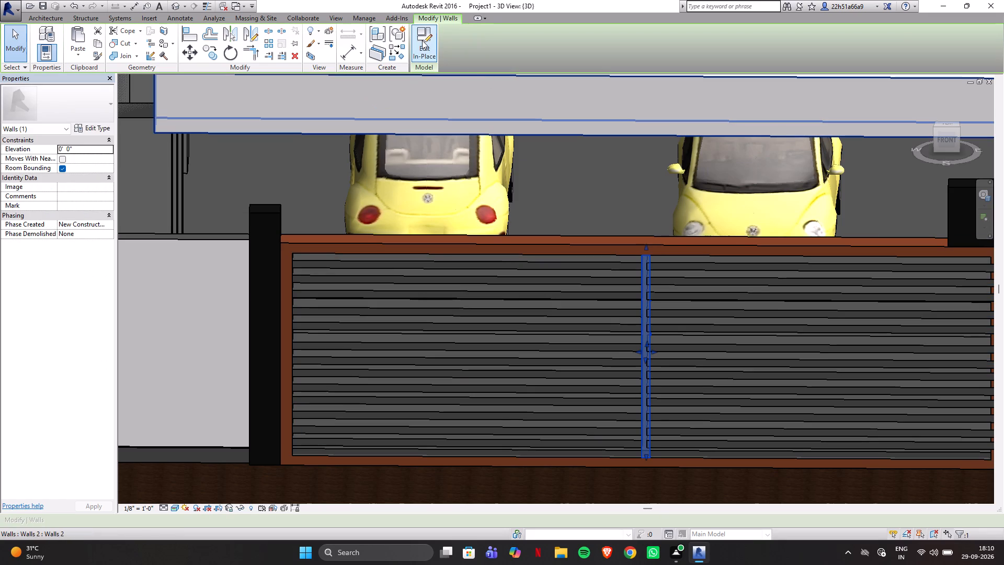
left_click(422, 40)
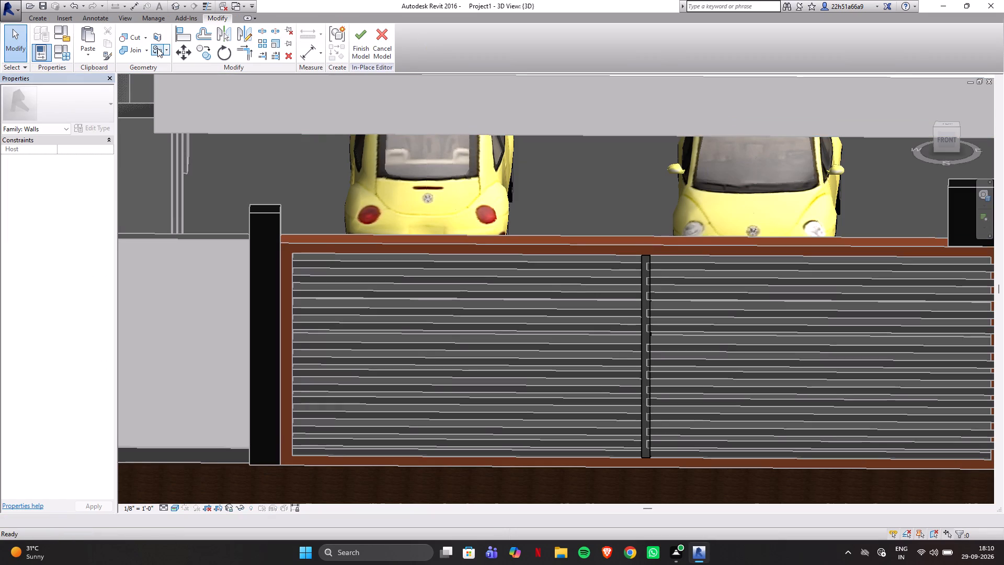
left_click(157, 48)
left_click(297, 190)
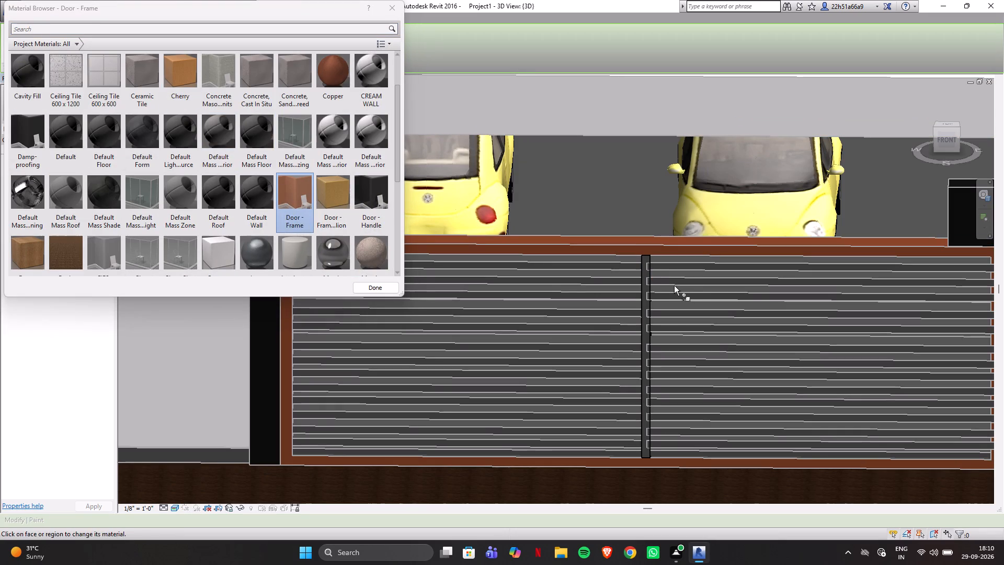
left_click(642, 281)
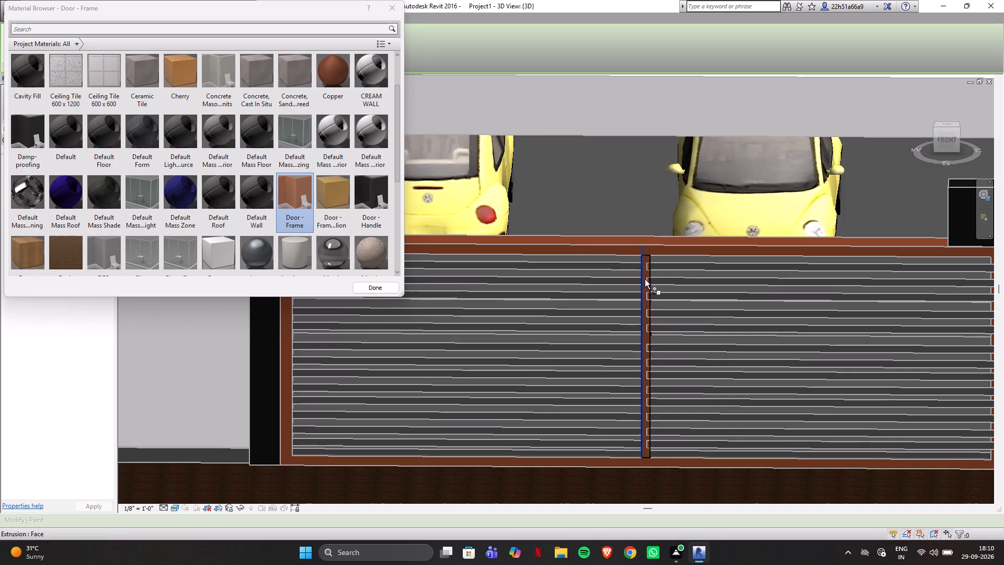
scroll(646, 277, "up", 9)
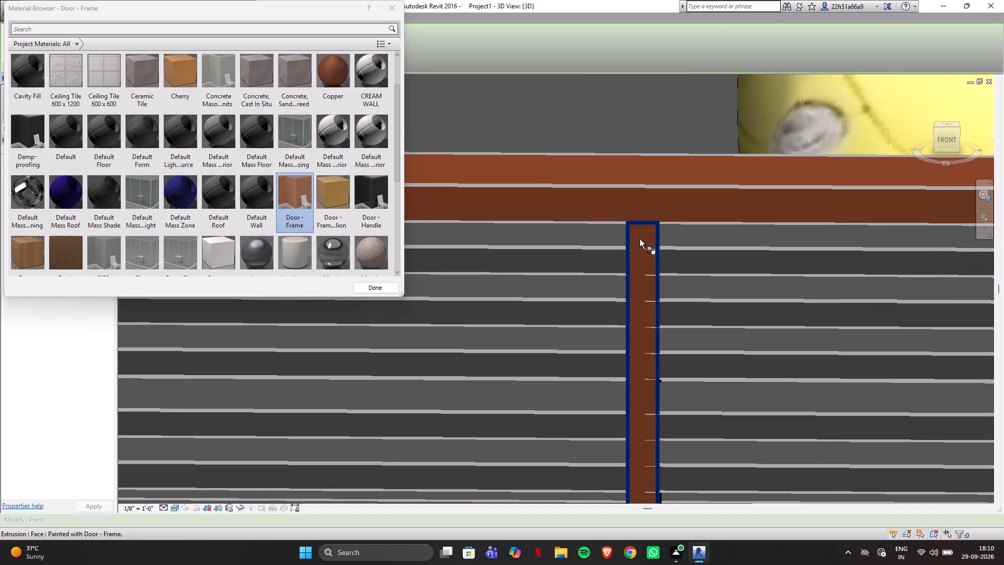
middle_click_drag(640, 239, 678, 241, "shift")
scroll(642, 240, "up", 1, "shift")
left_click(594, 184)
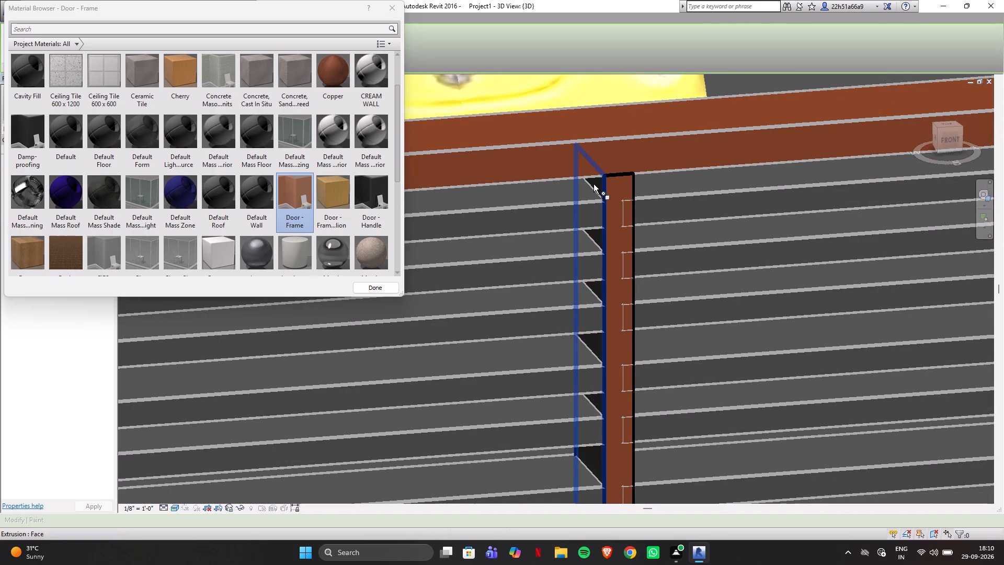
left_click(627, 186)
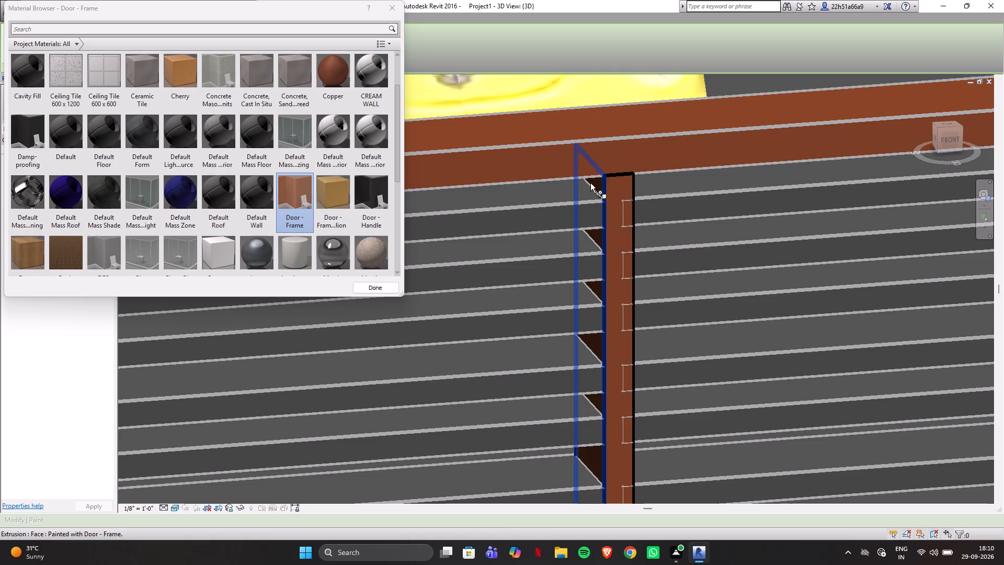
scroll(597, 250, "up", 4)
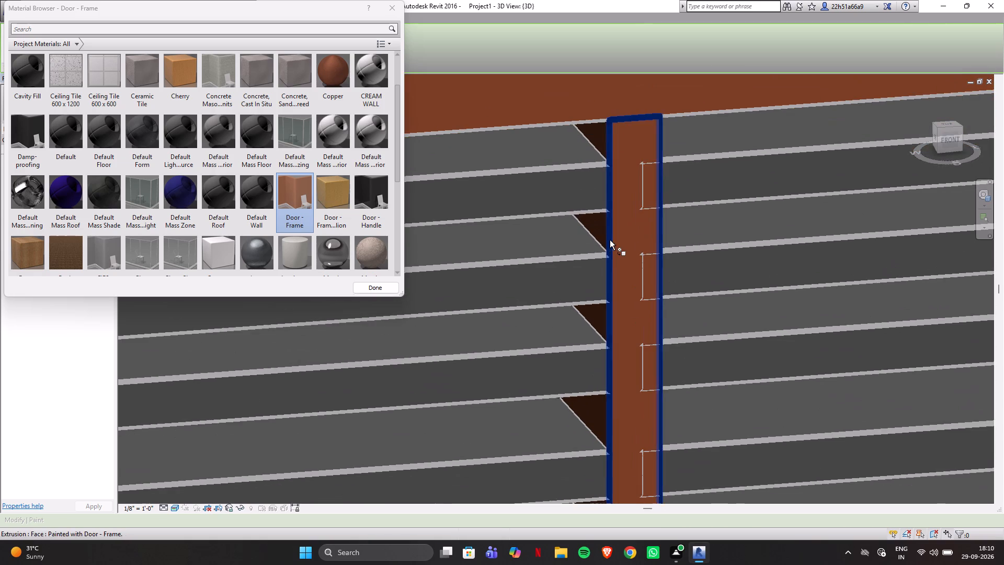
scroll(610, 238, "up", 4)
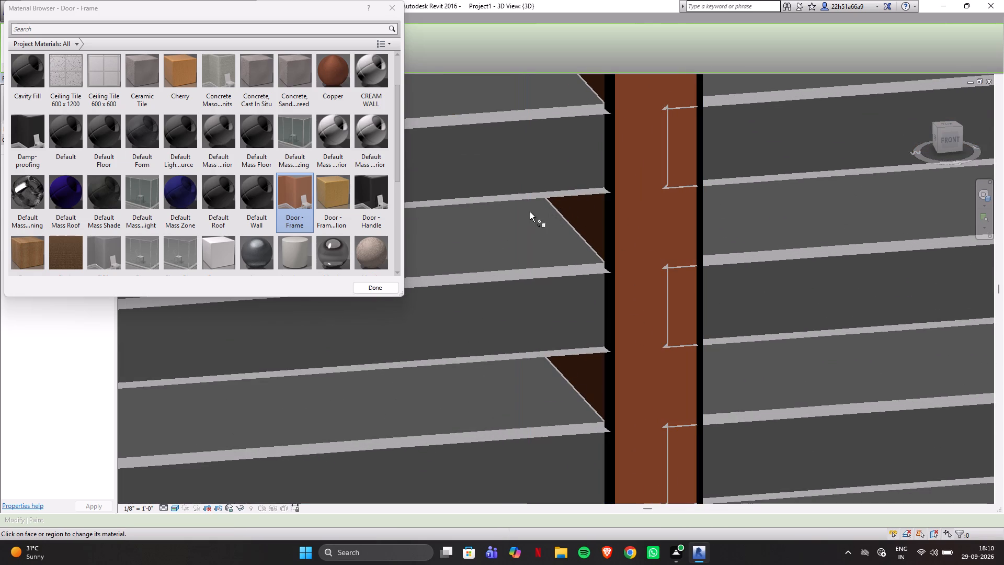
left_click(375, 286)
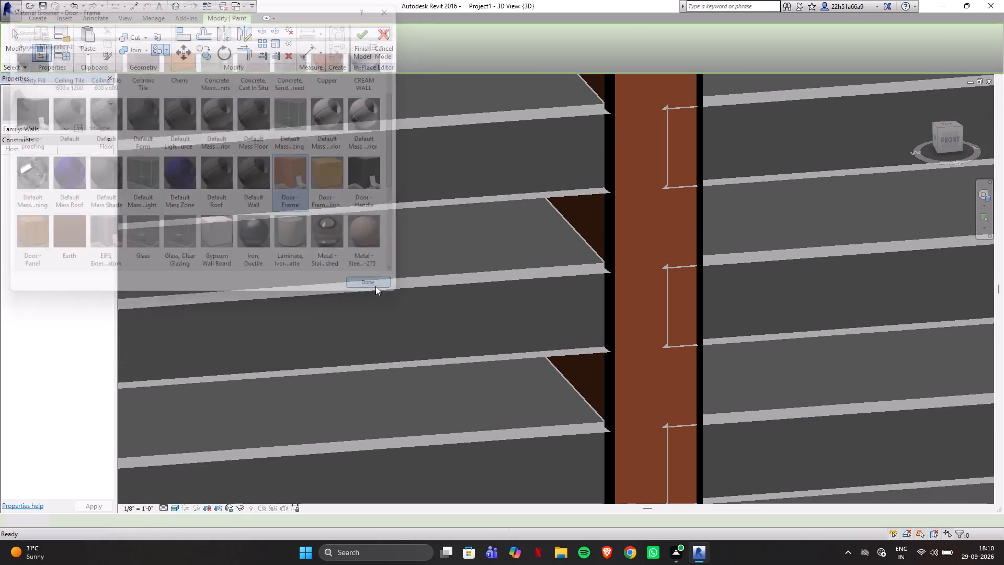
left_click(359, 47)
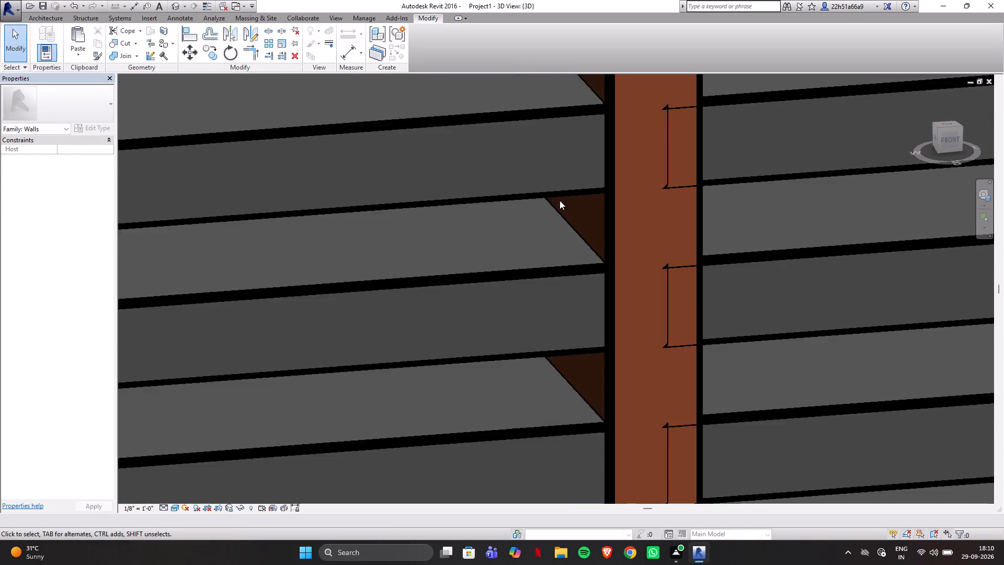
Edit the slats beside the narrow gate post in place and paint their front faces with Door - Frame.
scroll(609, 253, "down", 5)
scroll(648, 275, "down", 2)
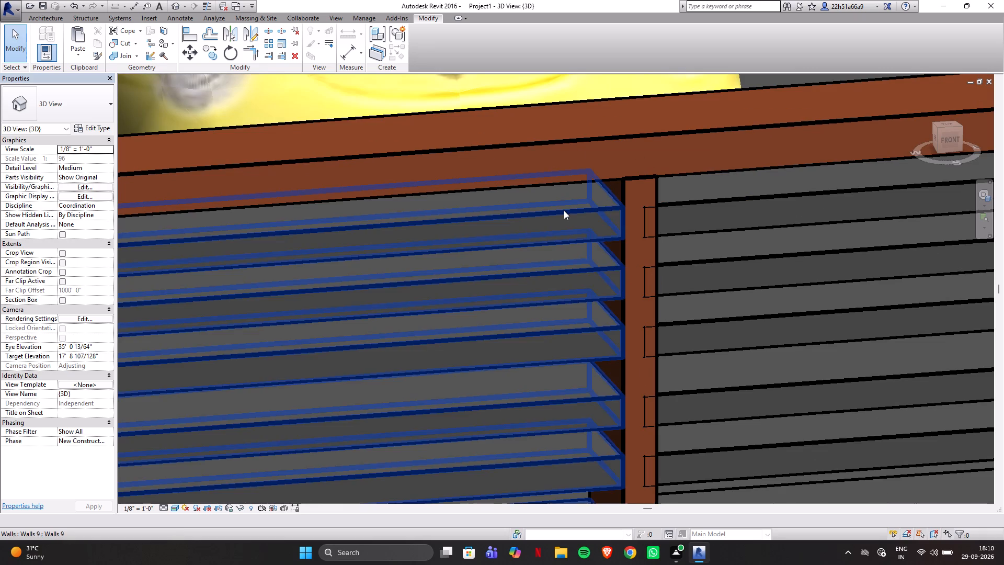
left_click(564, 210)
left_click(417, 36)
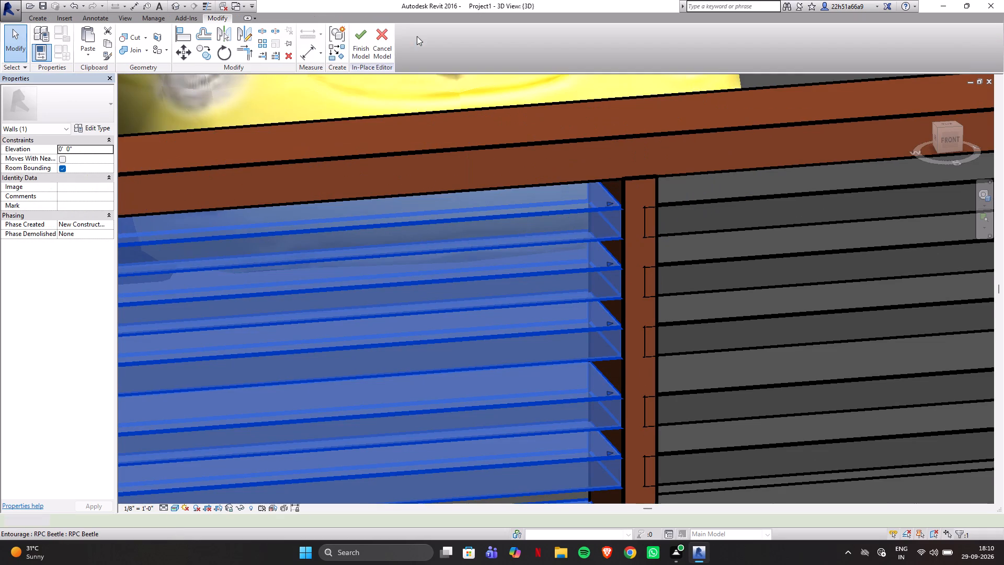
left_click(155, 47)
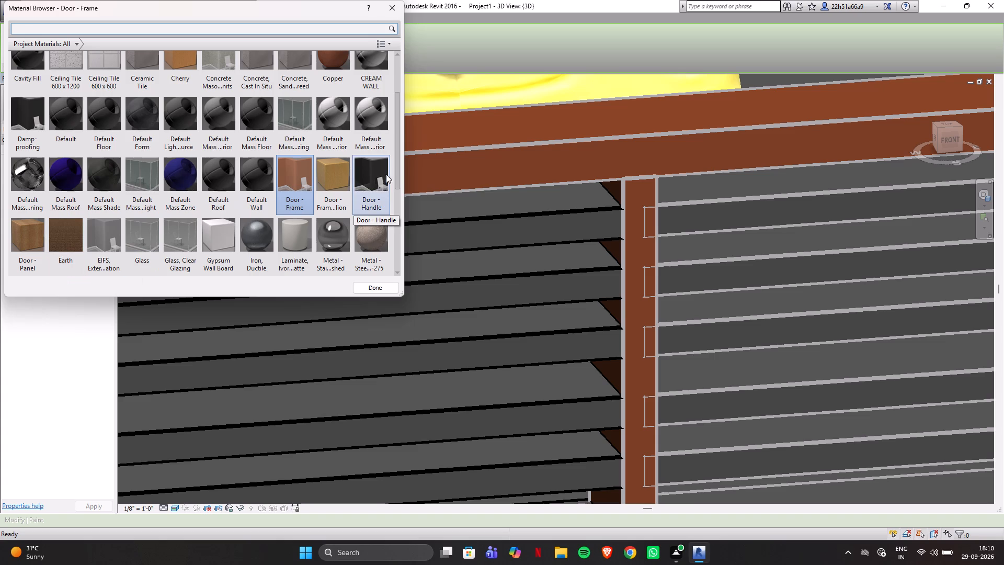
left_click(297, 186)
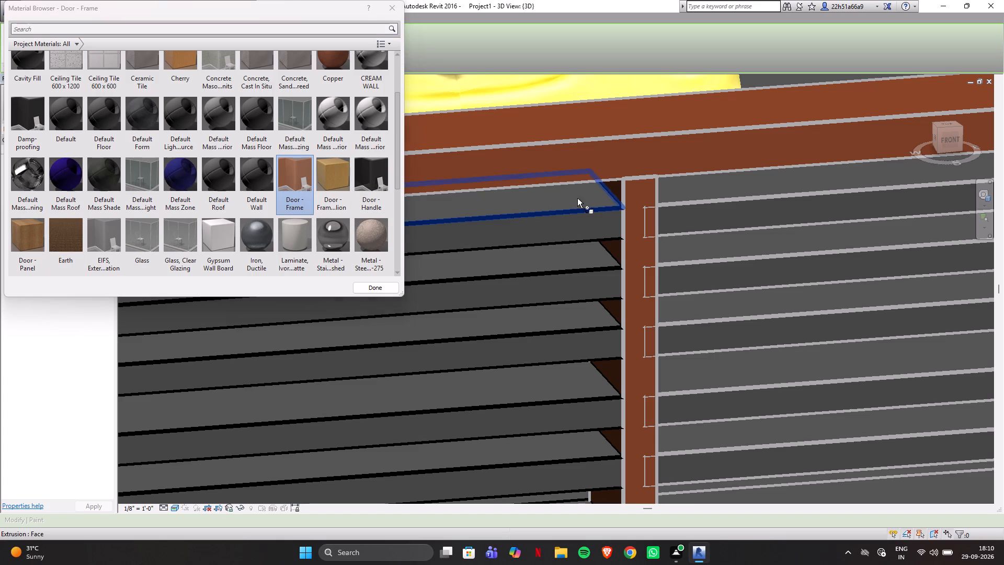
left_click(572, 210)
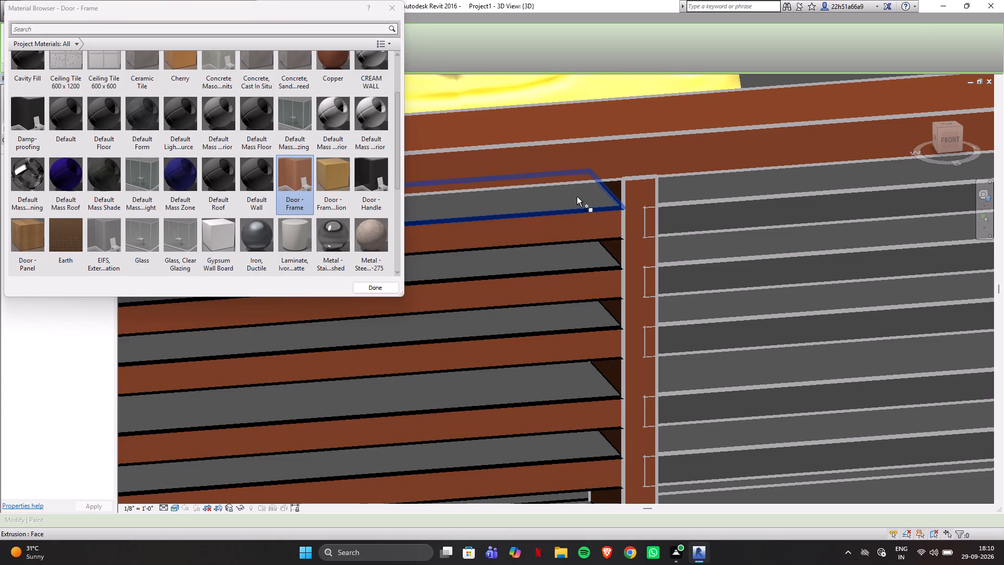
Paint the top faces of the upper slats in this gate panel with Door - Frame.
left_click(577, 197)
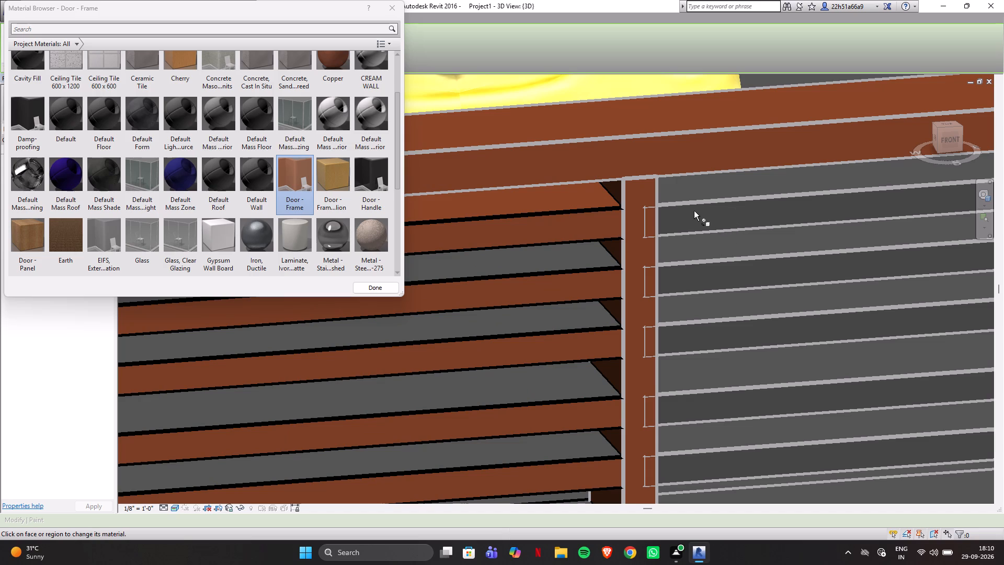
left_click(562, 260)
left_click(569, 315)
left_click(565, 390)
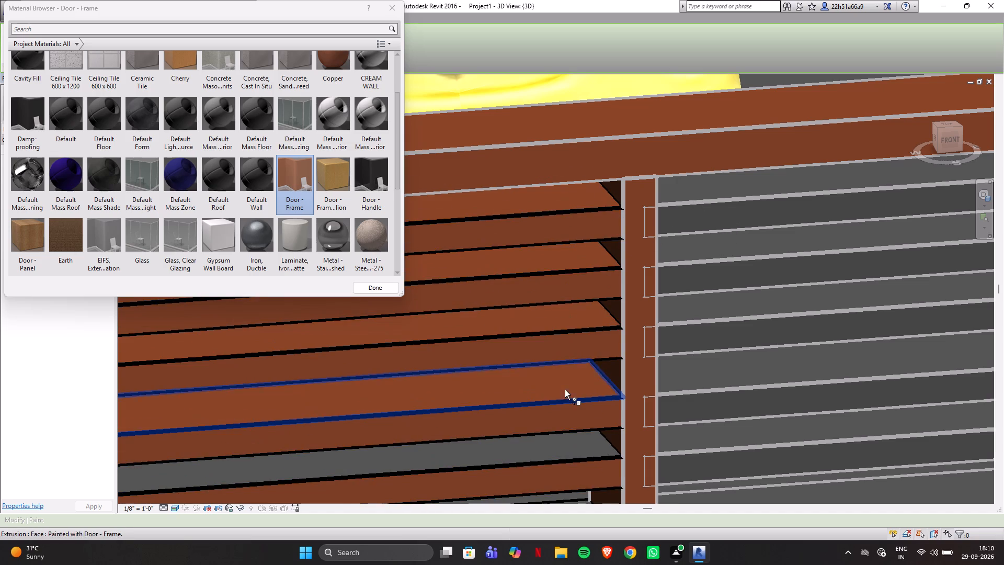
left_click(574, 452)
scroll(674, 275, "down", 4)
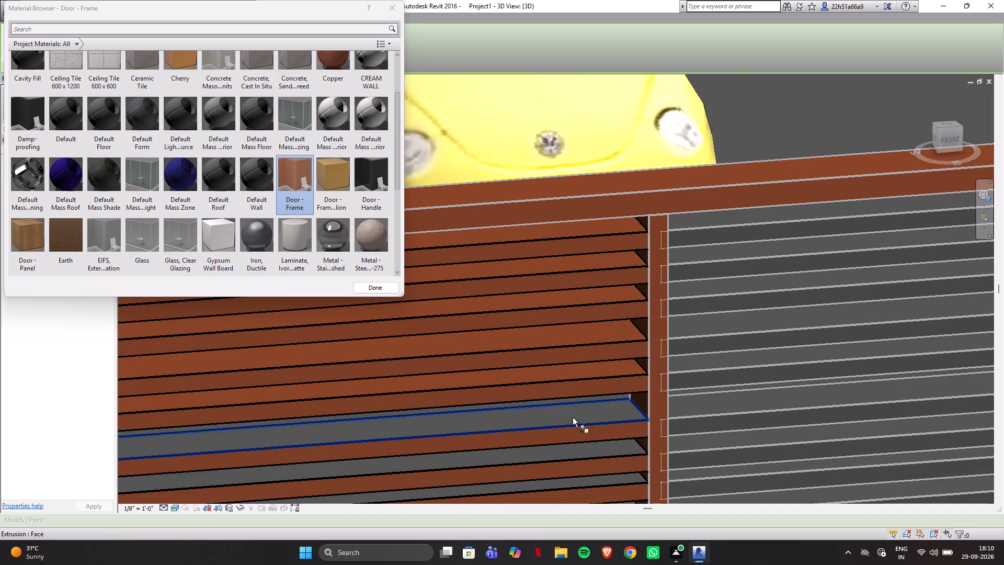
left_click(573, 417)
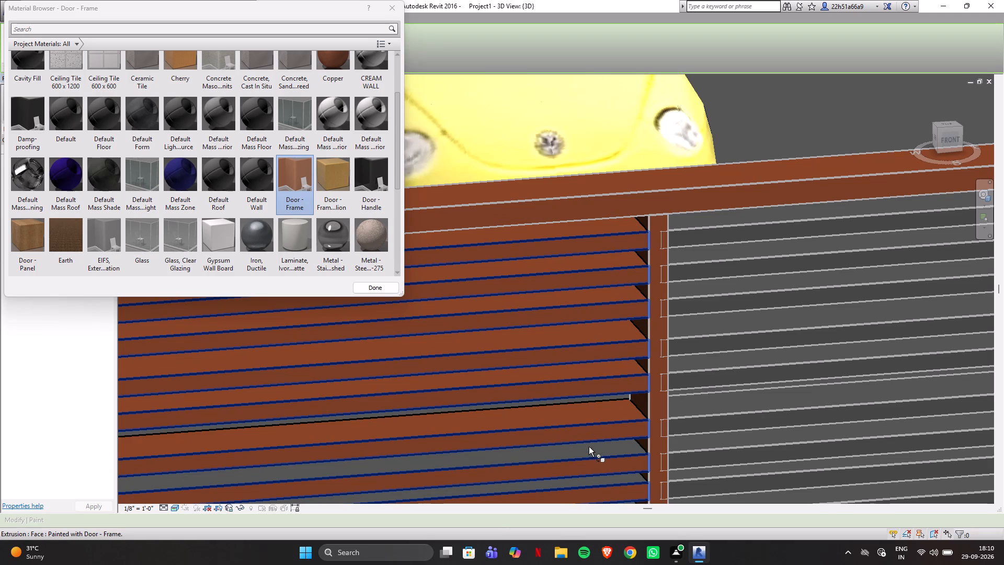
left_click(563, 459)
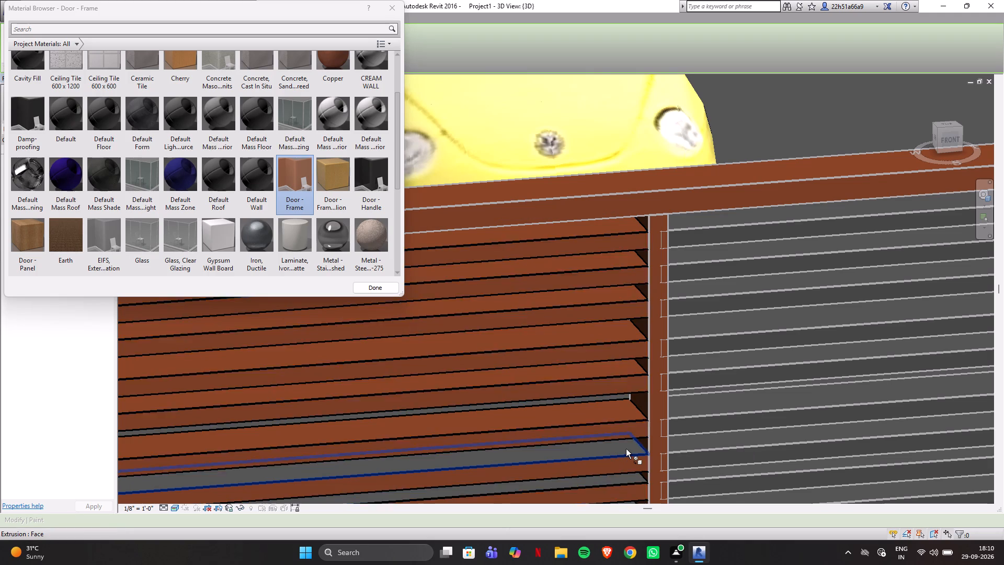
left_click(626, 448)
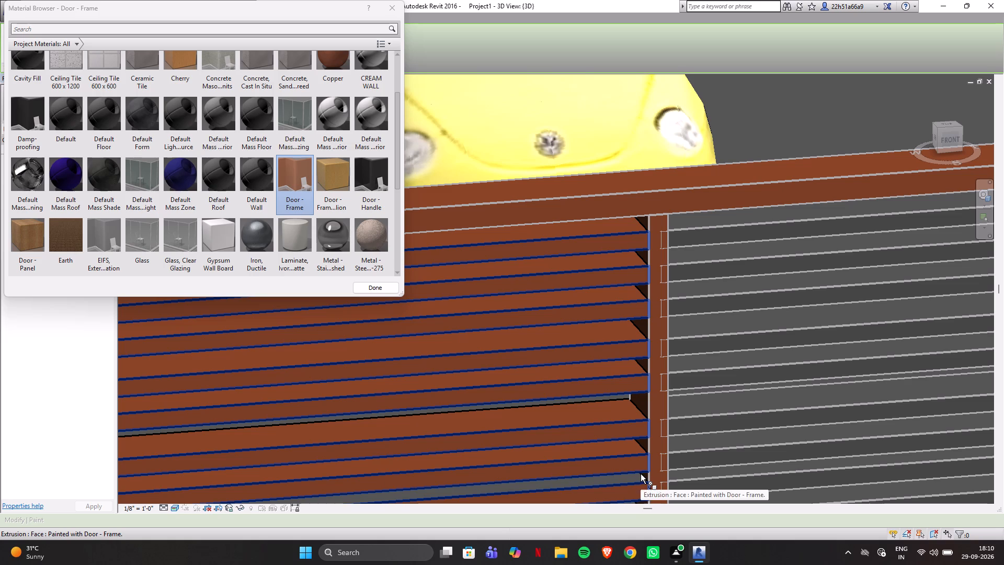
Paint the top faces of the remaining lower slats in the same gate panel with Door - Frame.
scroll(683, 239, "down", 5)
scroll(641, 437, "up", 9)
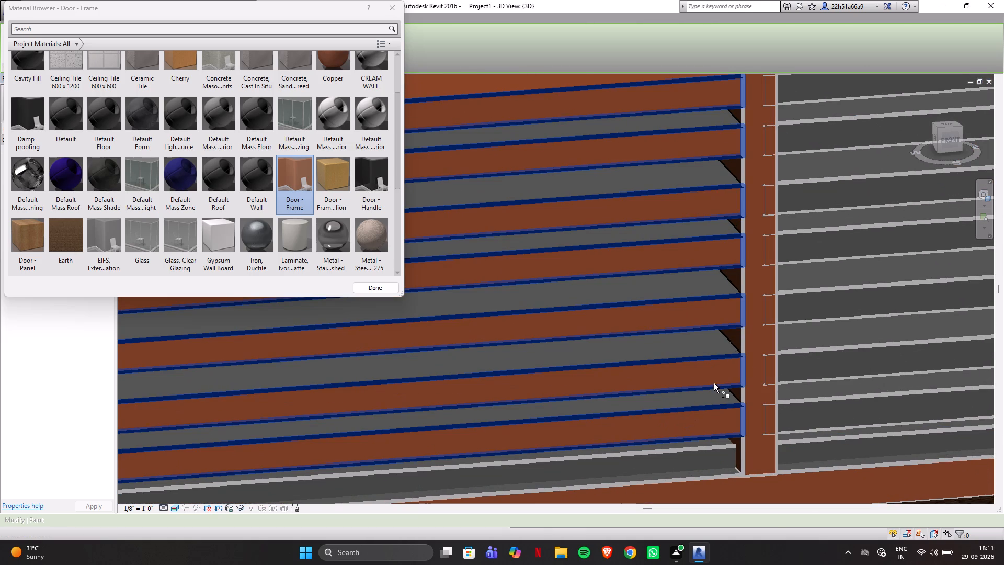
scroll(718, 341, "up", 1)
left_click(718, 341)
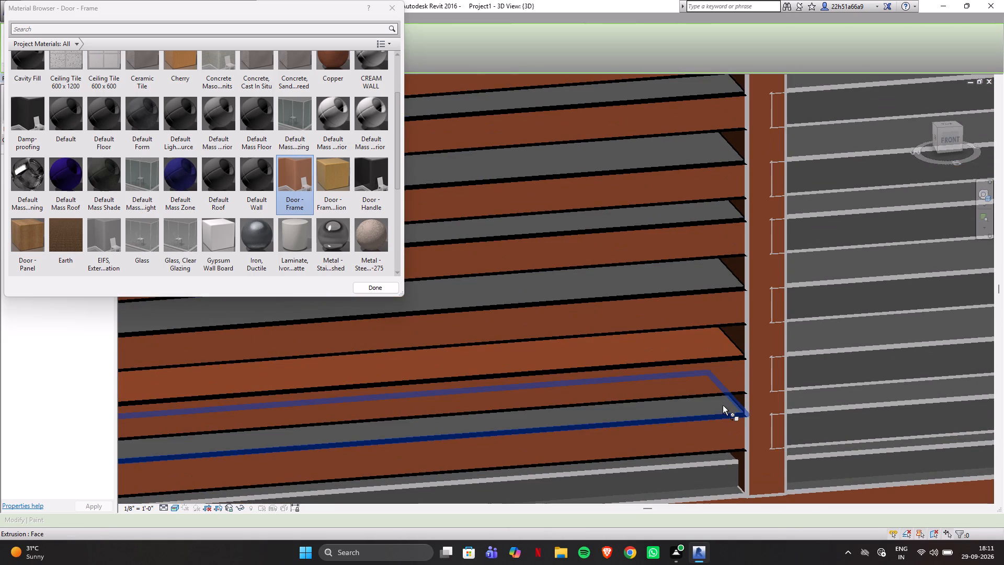
left_click(723, 405)
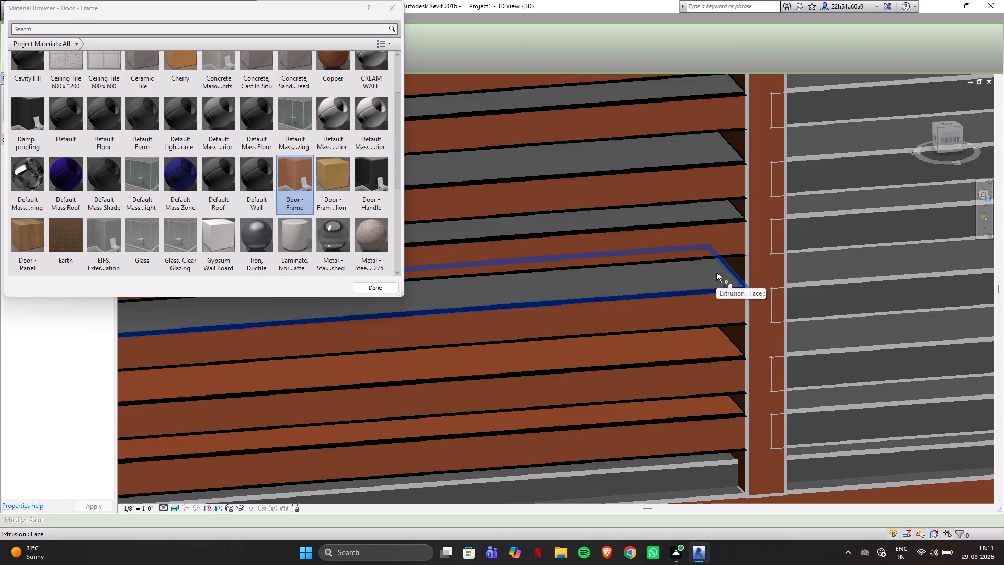
left_click(716, 273)
left_click(722, 206)
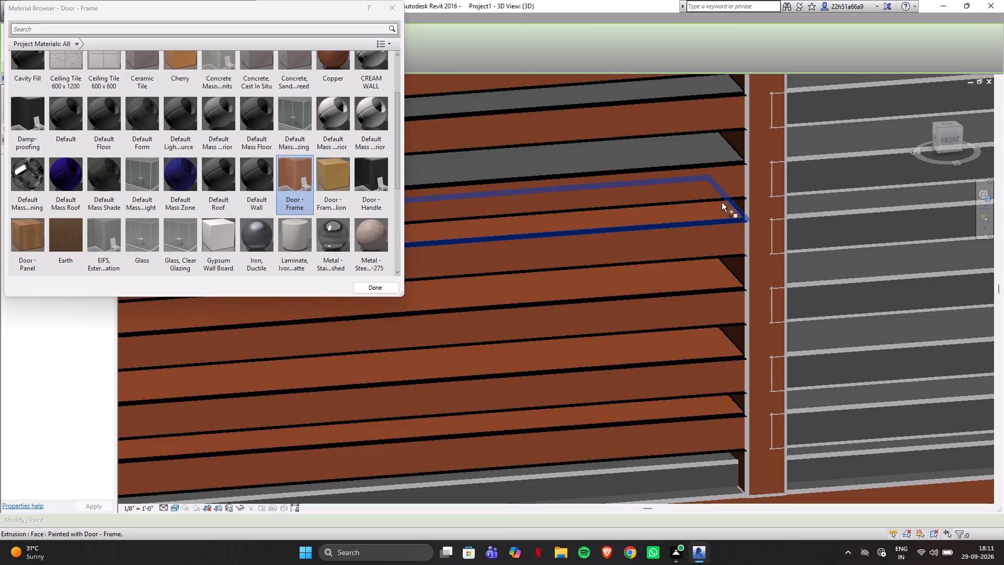
left_click(718, 149)
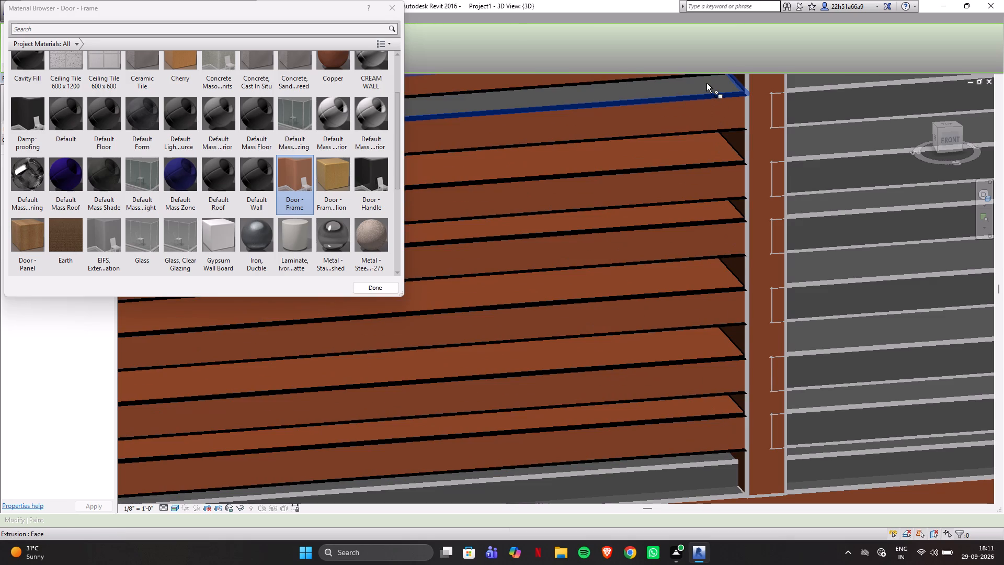
left_click(706, 83)
Paint the exposed faces of the Generic 150mm floor behind the gate's bottom rail with Door - Frame and finish the in-place edit.
scroll(664, 281, "down", 6)
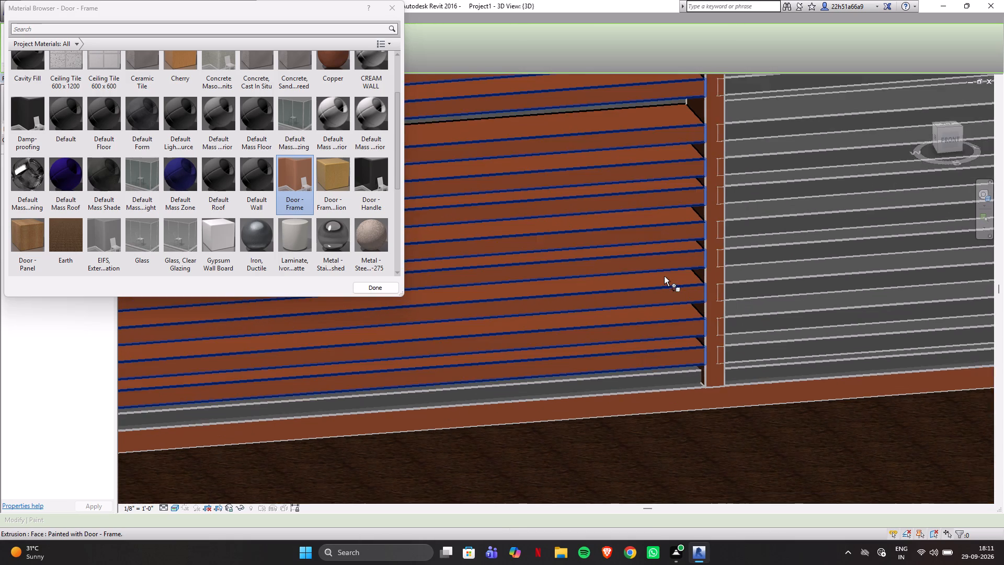
scroll(672, 372, "up", 5)
left_click(678, 353)
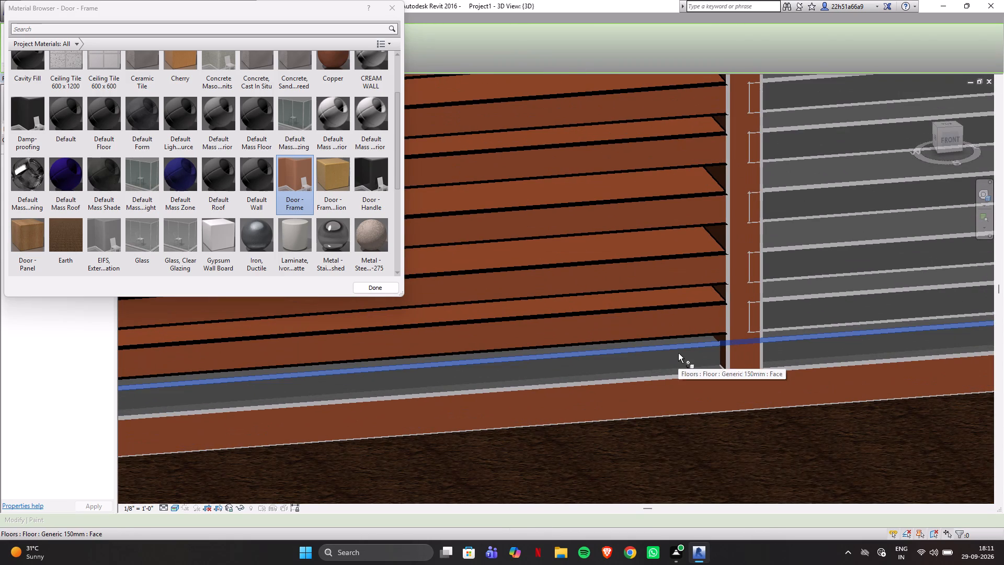
left_click(679, 366)
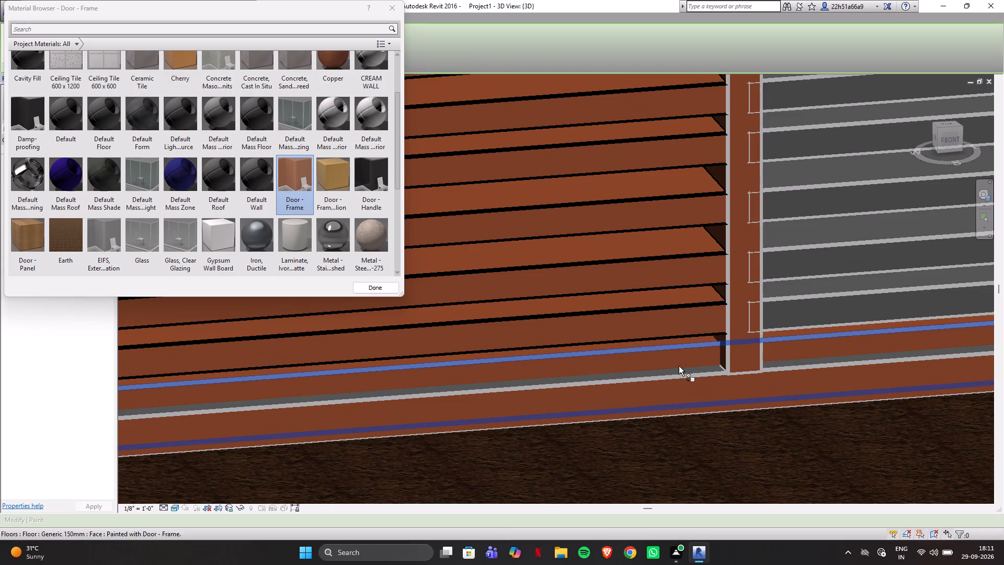
left_click(380, 288)
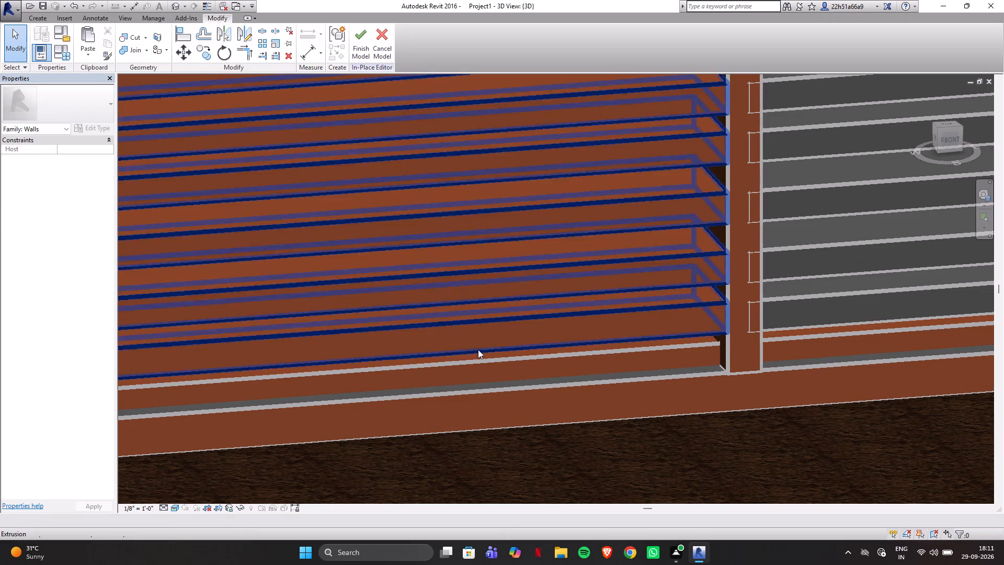
scroll(478, 349, "down", 4)
left_click(360, 49)
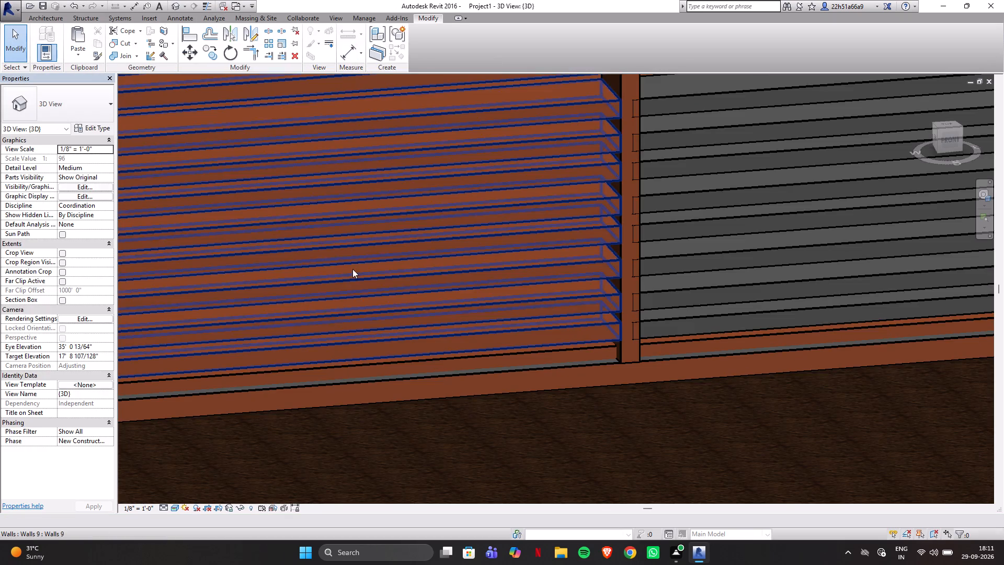
Edit the slats beside the wide gate post in place and paint their front faces with Door - Frame.
scroll(514, 335, "down", 11)
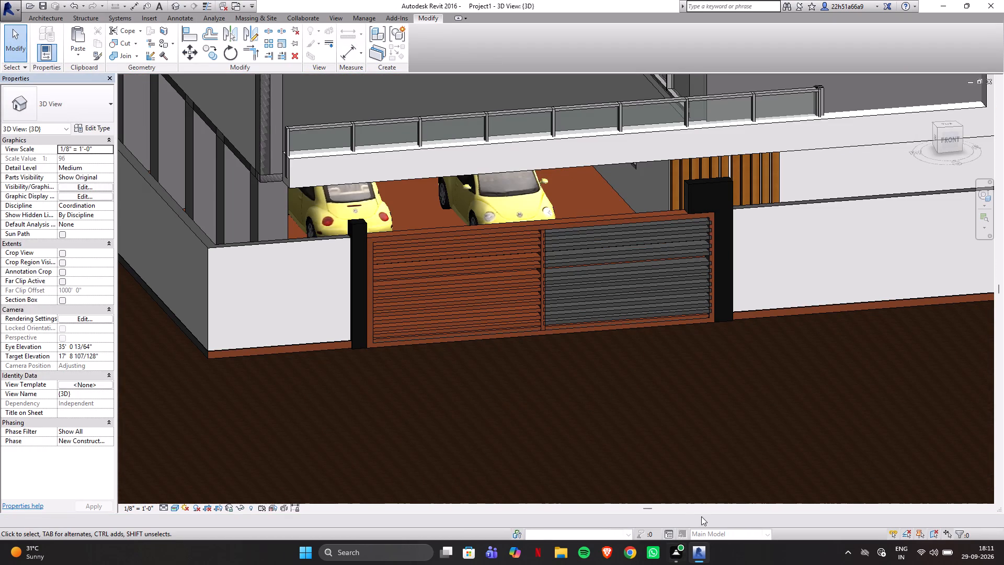
middle_click_drag(689, 414, 603, 459, "shift")
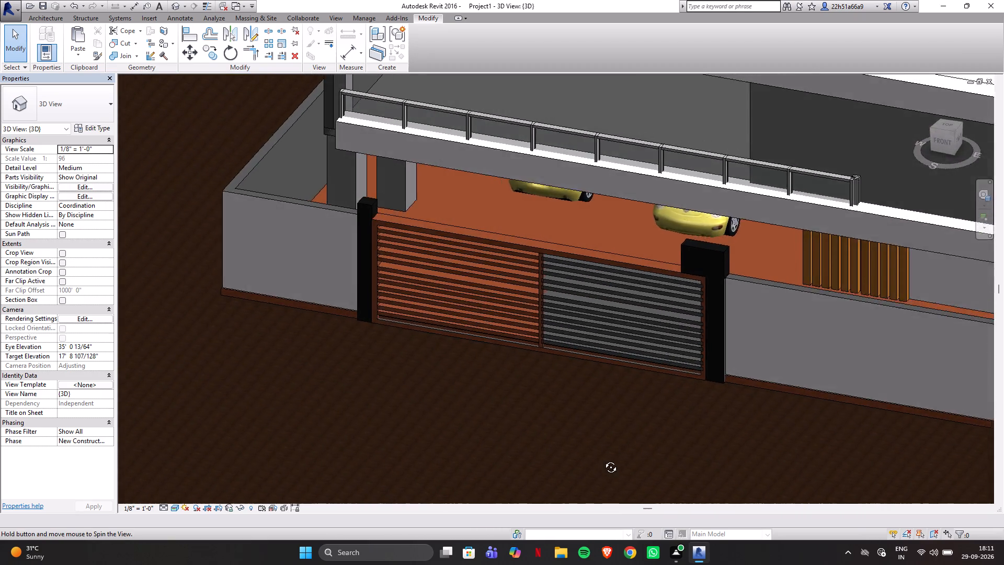
middle_click_drag(603, 459, 754, 449, "shift")
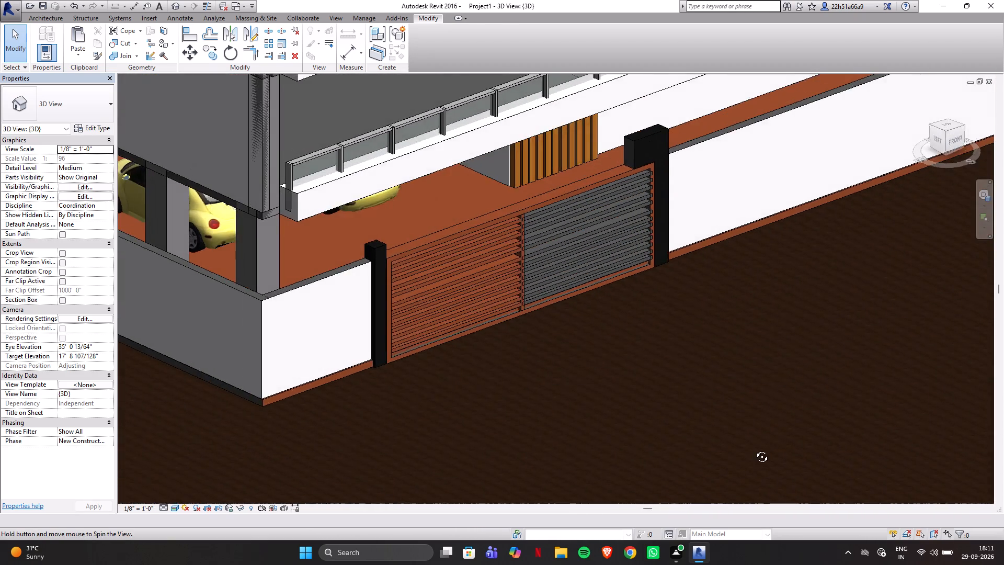
middle_click_drag(754, 449, 662, 382, "shift")
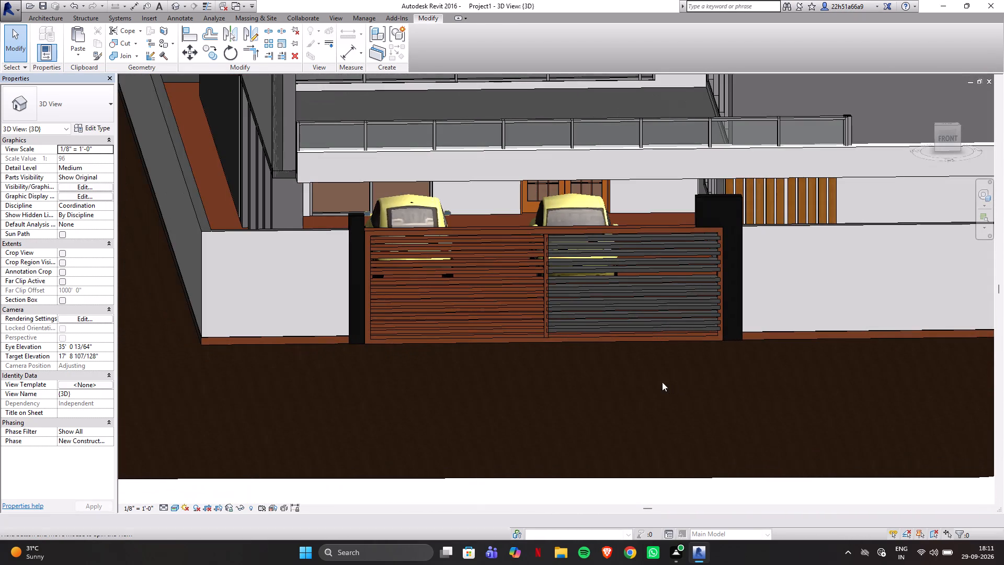
scroll(682, 246, "up", 3)
scroll(686, 379, "down", 4)
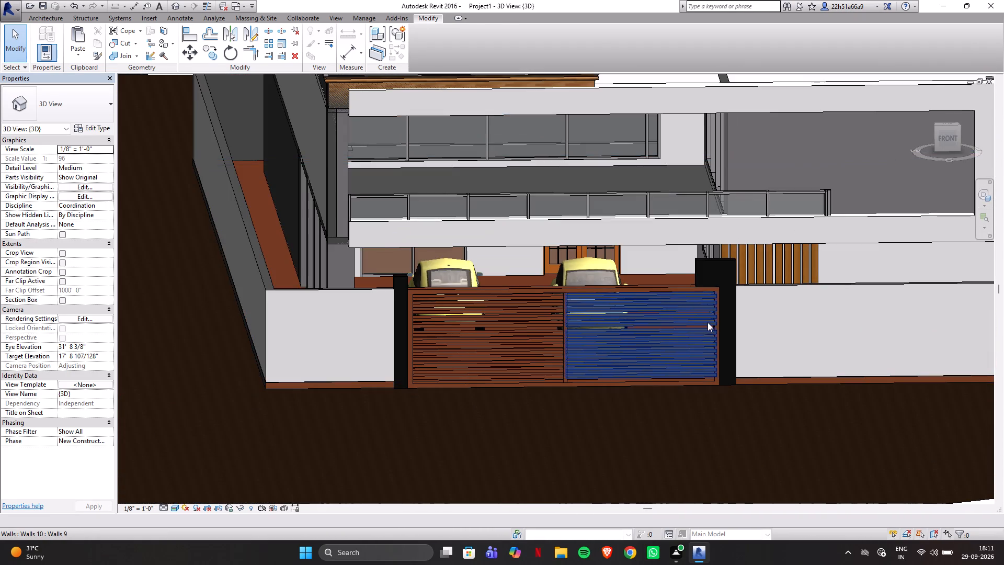
scroll(709, 320, "up", 5)
scroll(502, 309, "up", 3)
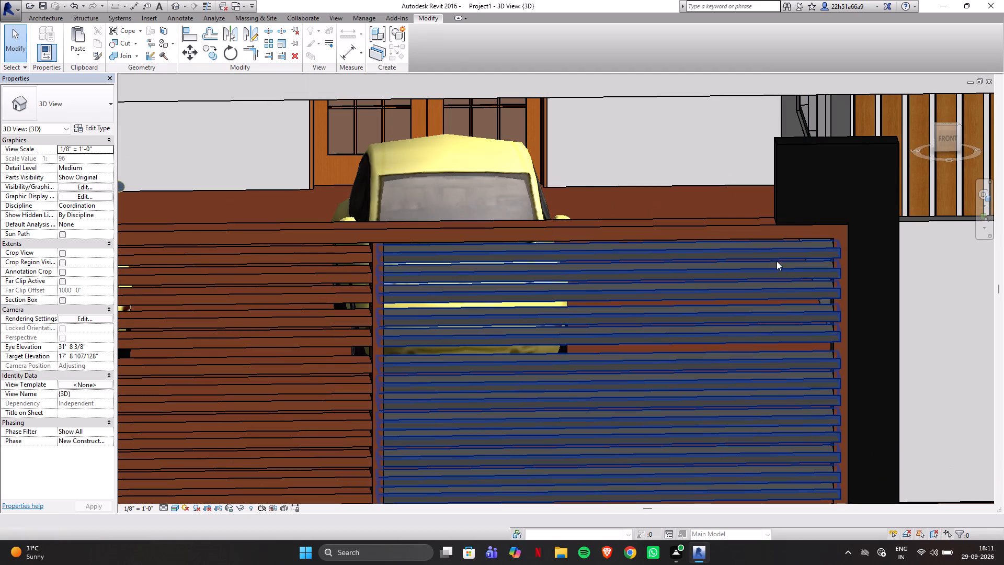
scroll(814, 329, "up", 1)
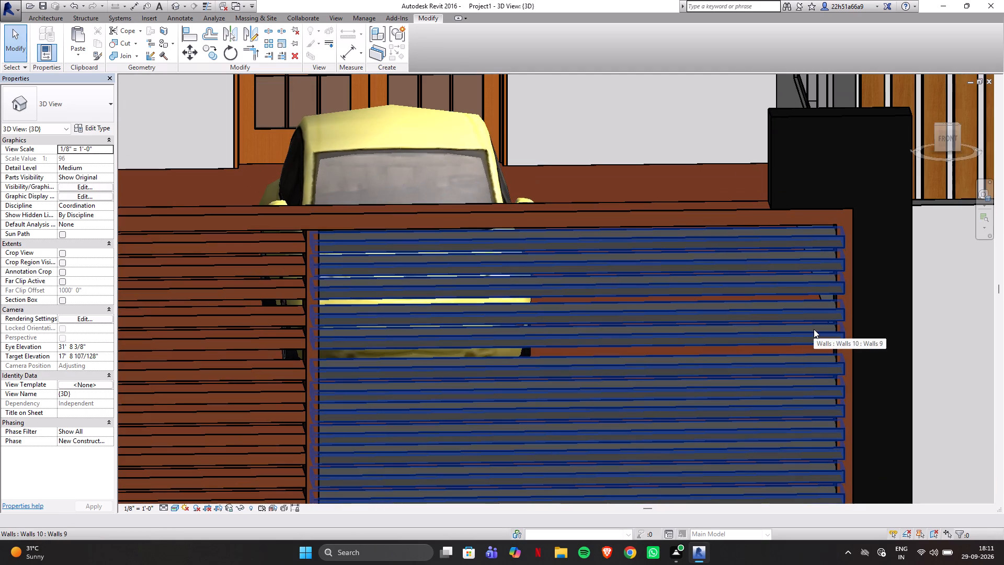
scroll(813, 331, "down", 2)
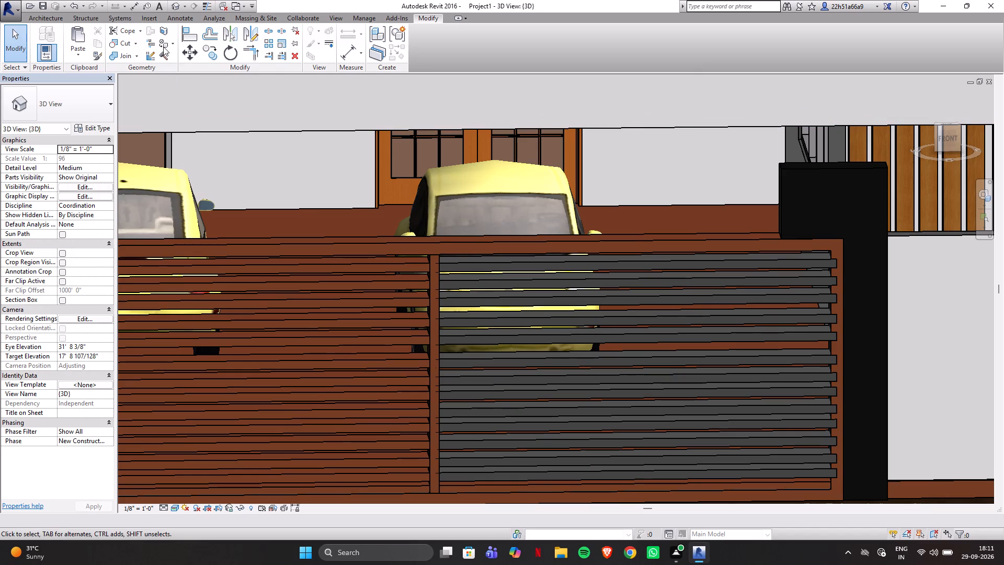
double_click(546, 284)
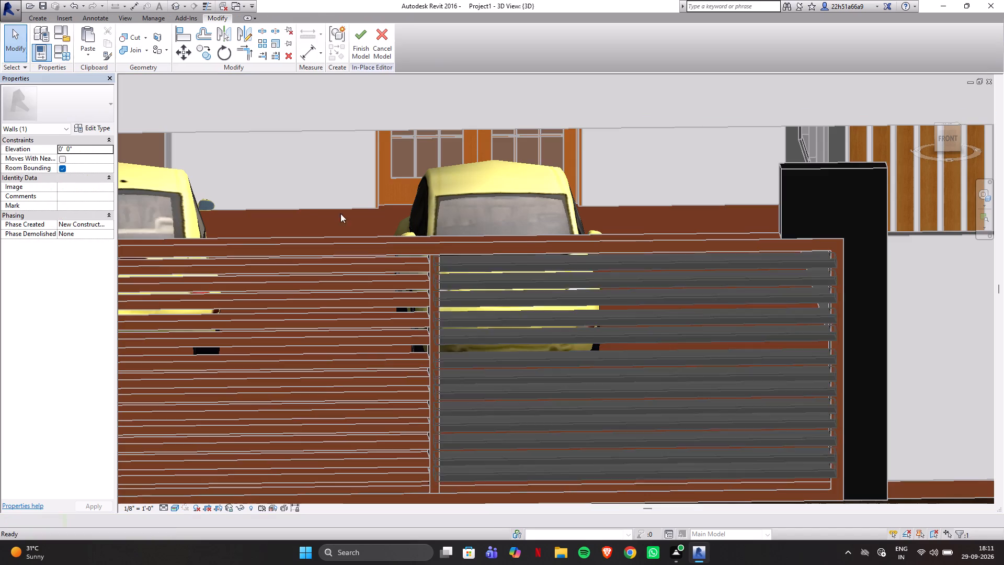
left_click(154, 50)
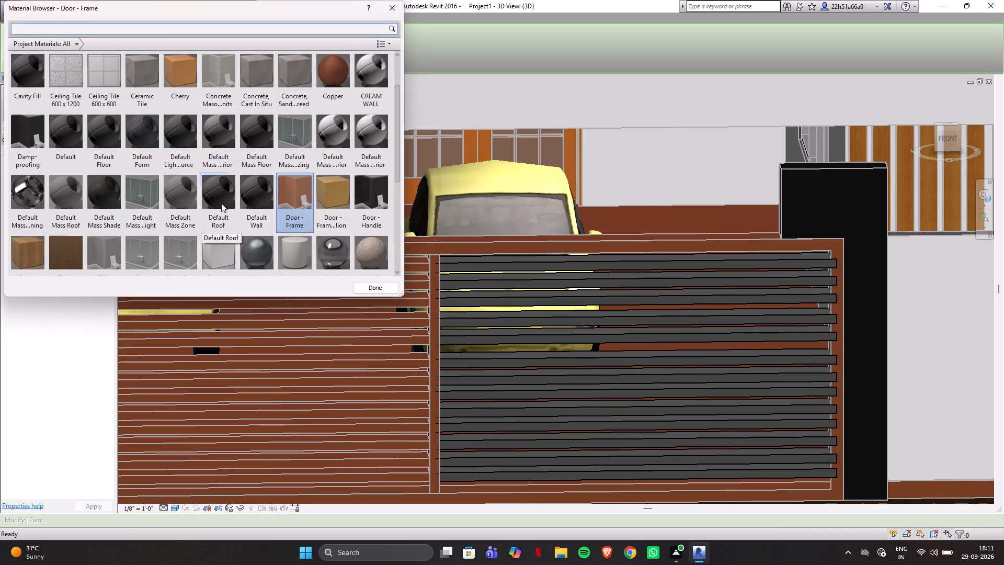
left_click(498, 265)
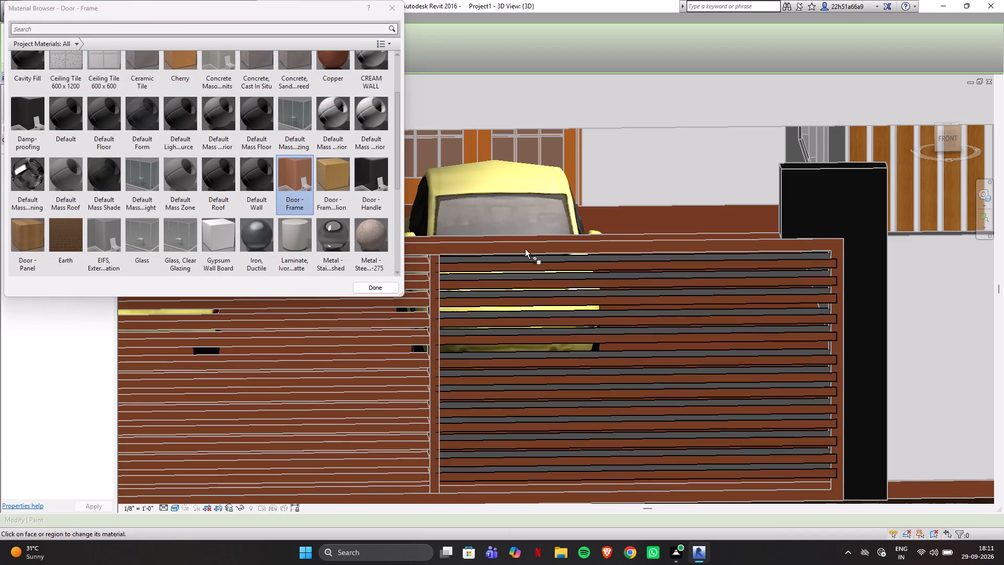
Paint the top faces of the upper slats in the gate panel beside the wide post with Door - Frame.
middle_click_drag(793, 323, 834, 469, "shift")
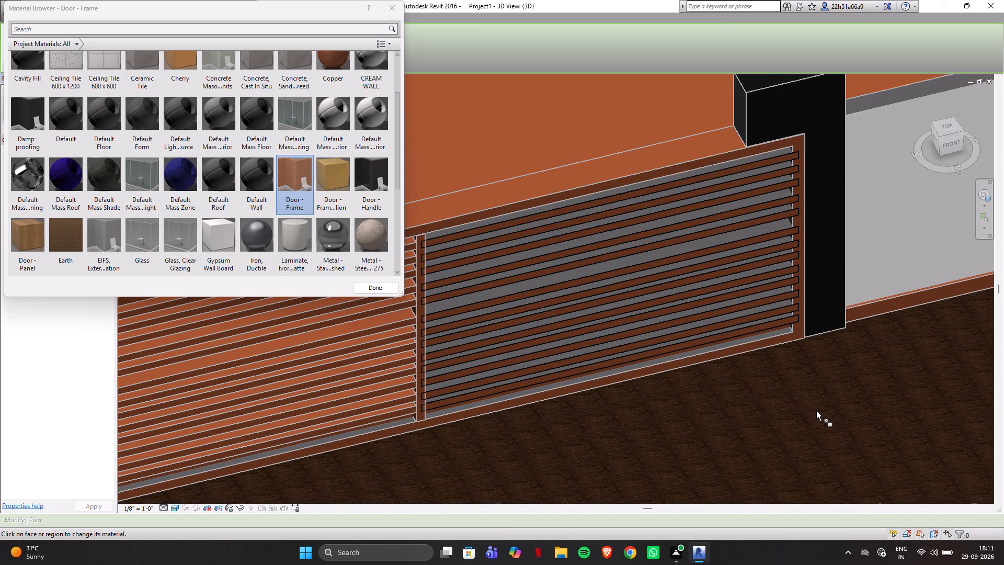
scroll(754, 189, "up", 3)
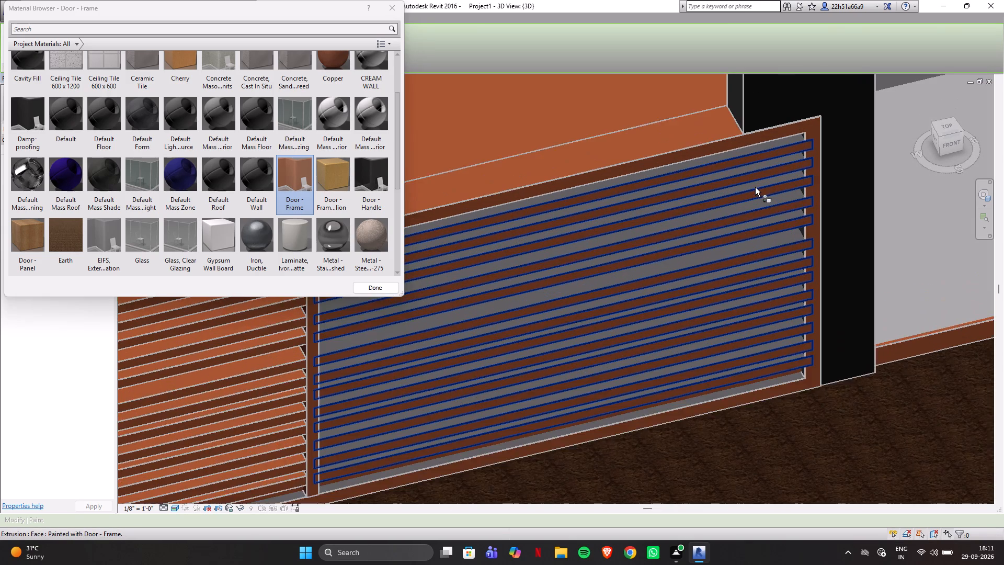
left_click(800, 128)
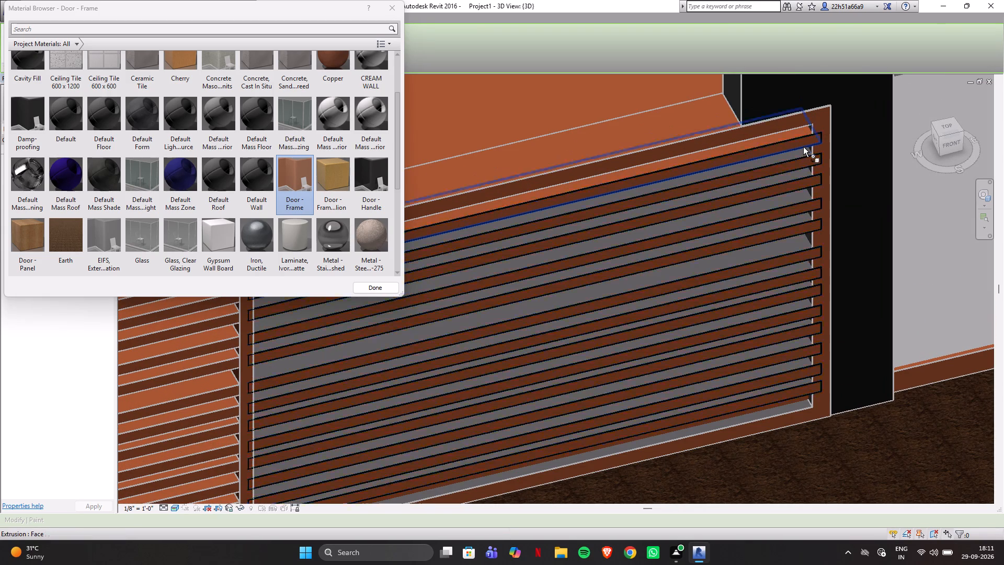
scroll(802, 153, "up", 4)
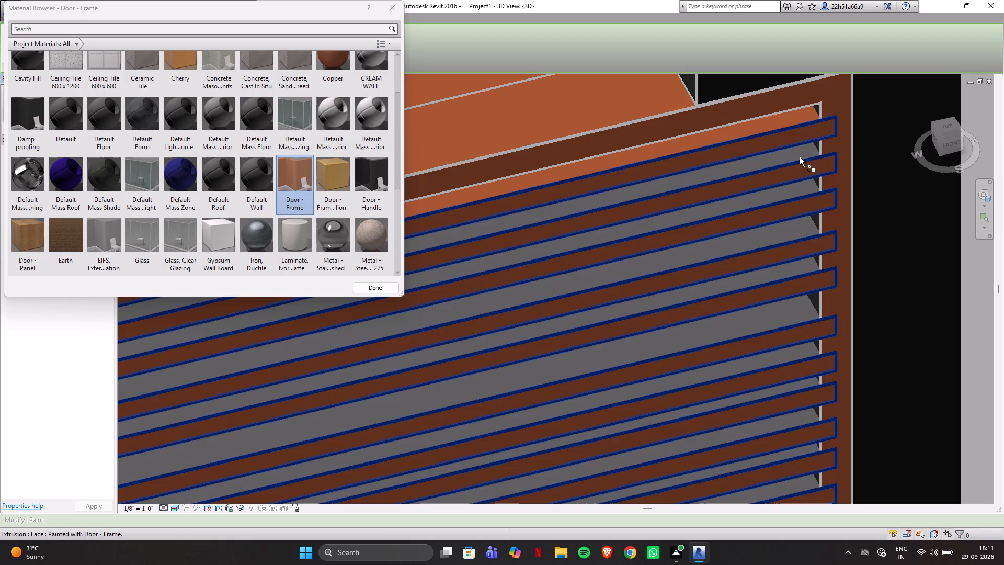
left_click(800, 155)
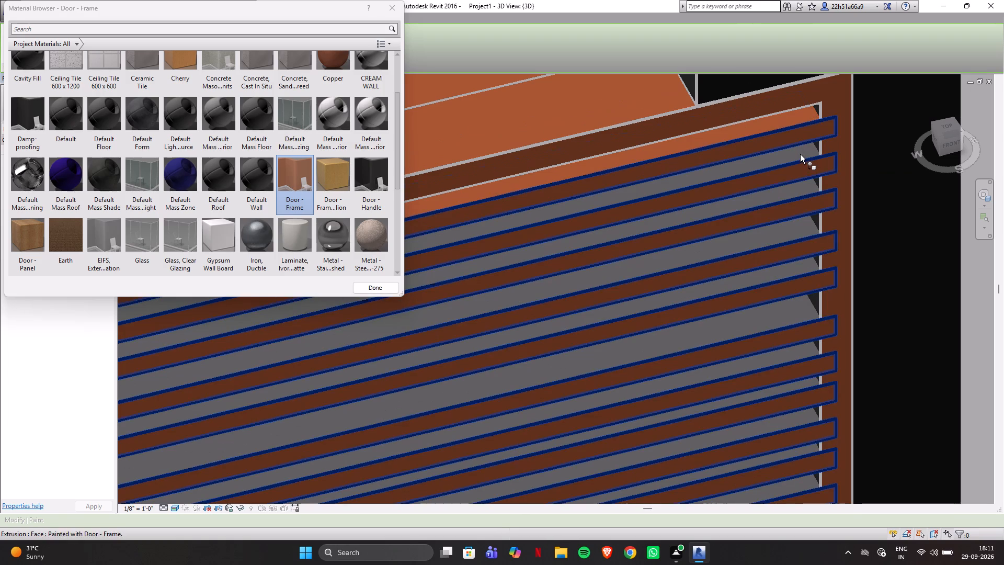
left_click(800, 153)
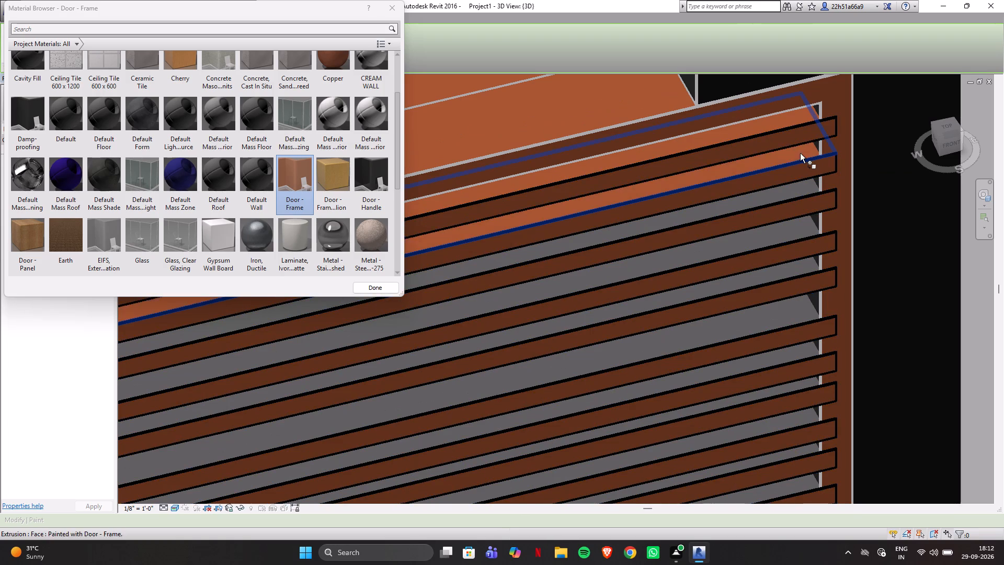
left_click(799, 187)
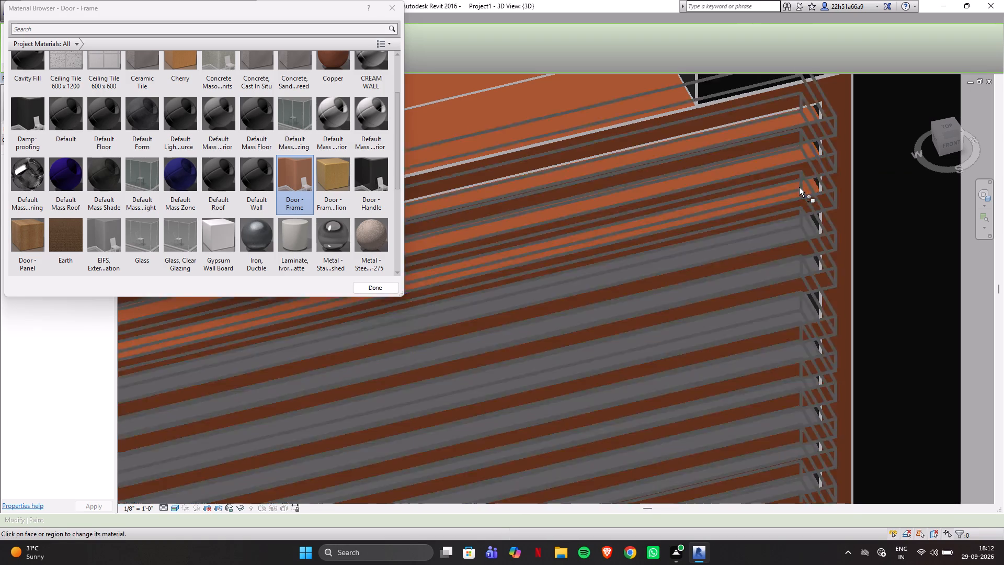
left_click(801, 231)
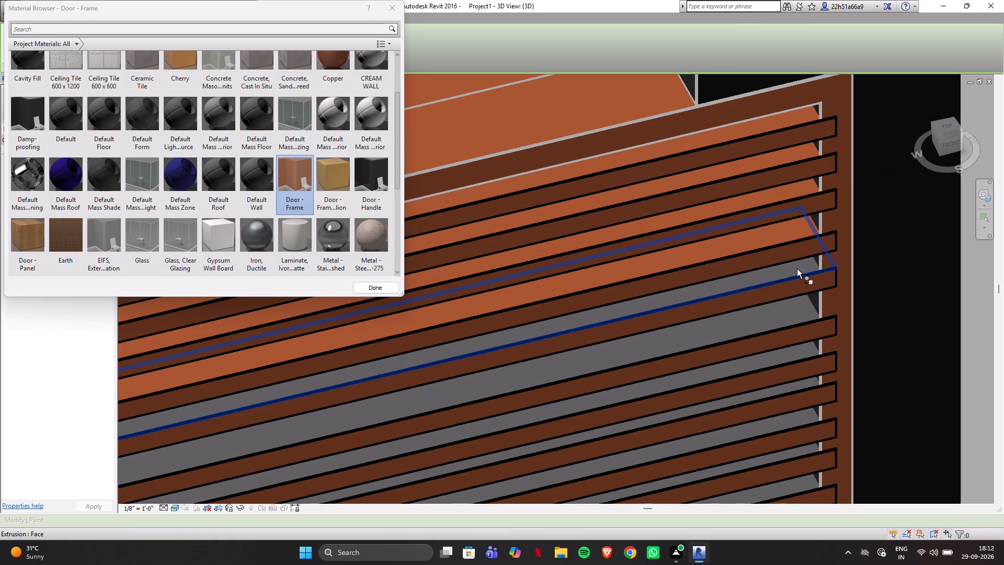
left_click(797, 269)
left_click(795, 313)
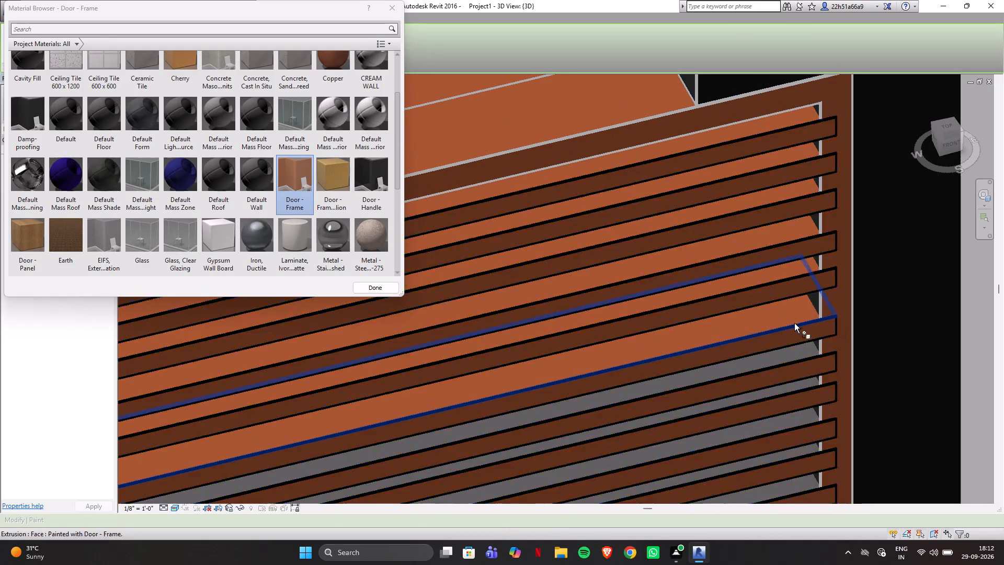
left_click(795, 353)
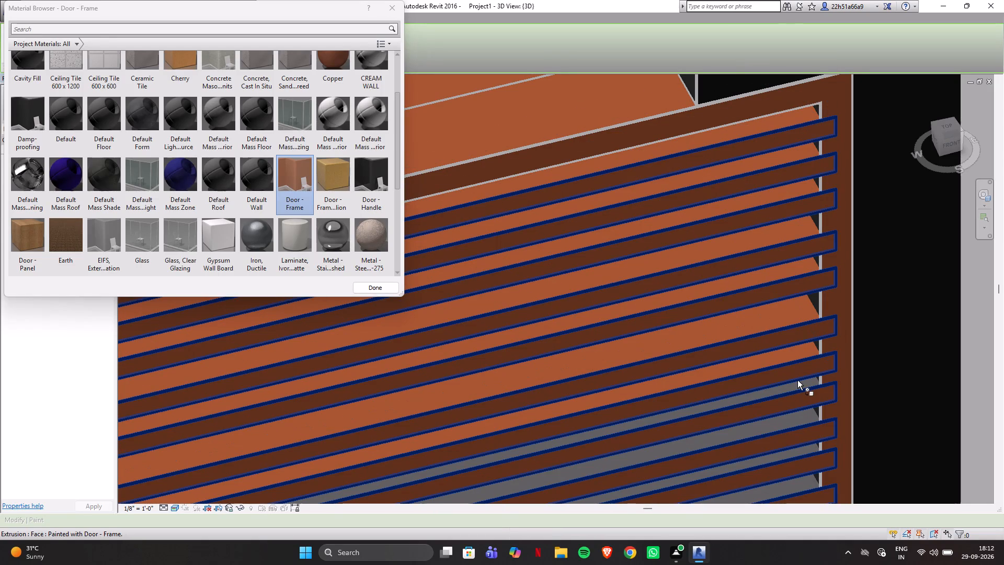
Paint the top faces of the remaining lower slats in the same gate panel with Door - Frame and finish the in-place edit.
scroll(798, 388, "up", 3)
scroll(802, 239, "down", 4)
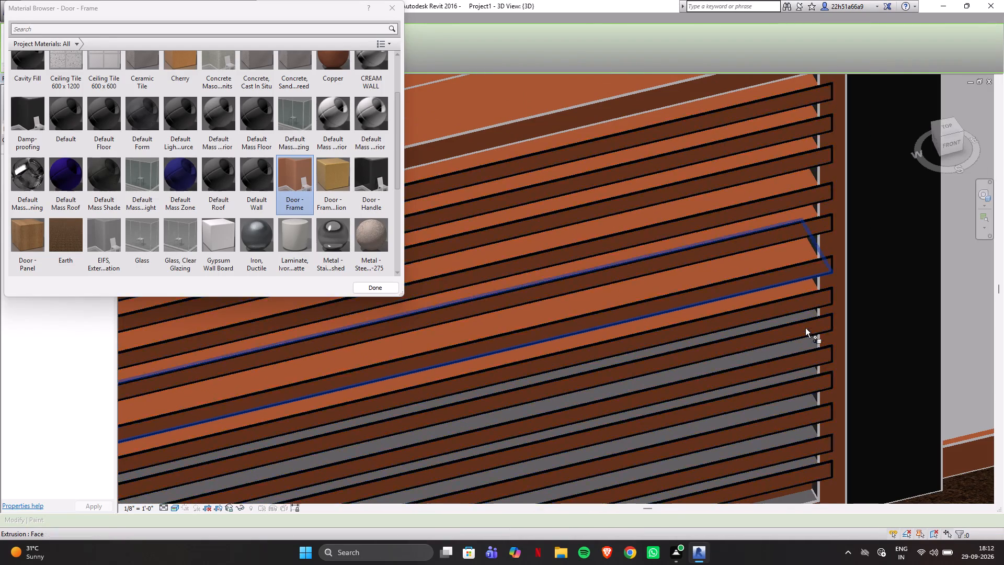
middle_click_drag(806, 343, 807, 350, "shift")
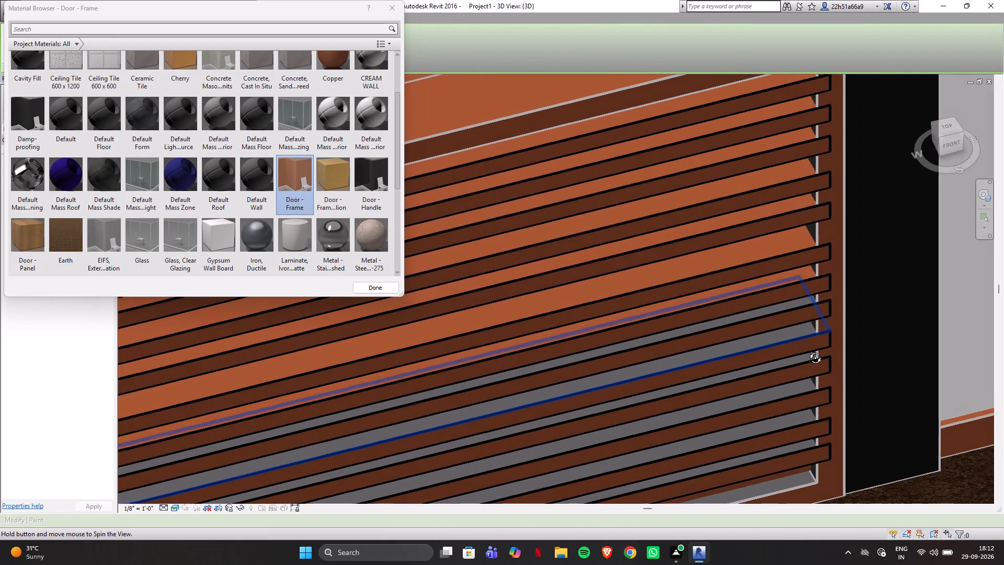
middle_click_drag(807, 350, 807, 348, "shift")
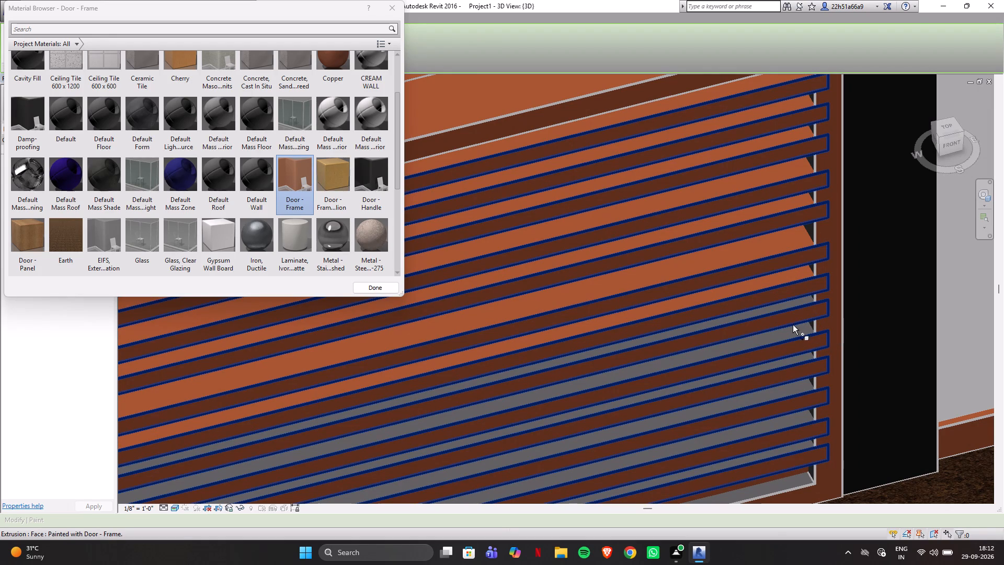
middle_click_drag(794, 338, 795, 391, "shift")
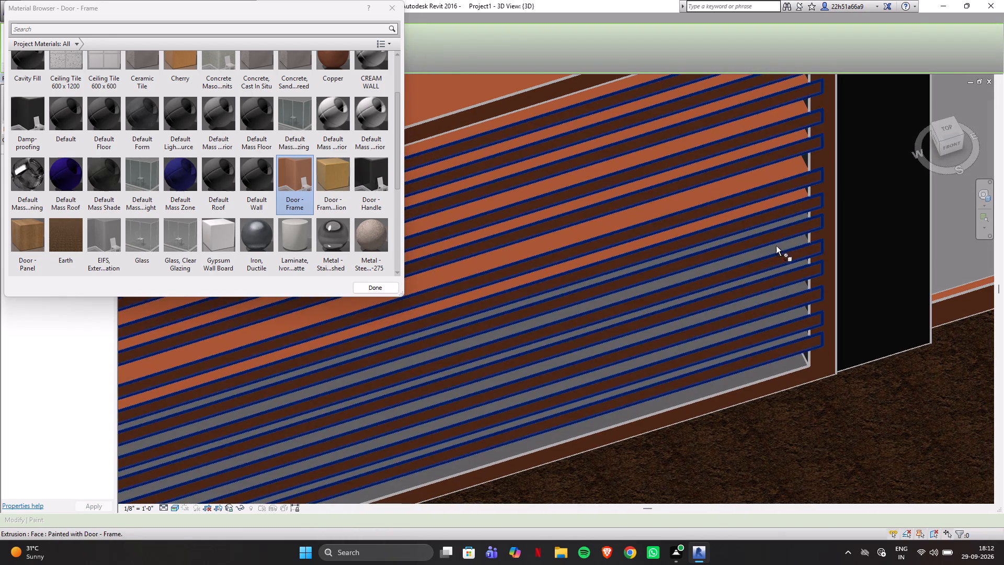
scroll(785, 238, "up", 5)
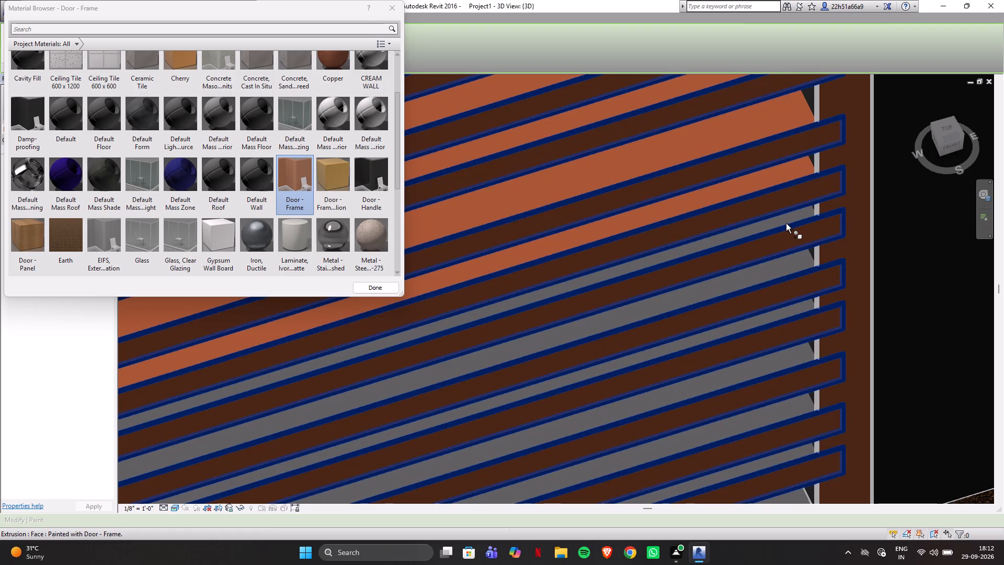
left_click(785, 219)
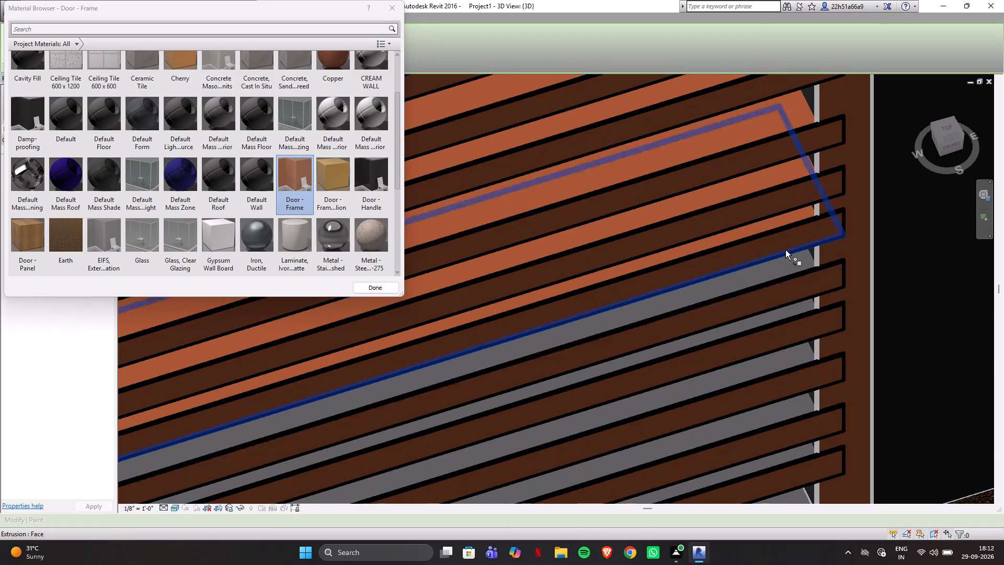
left_click(788, 269)
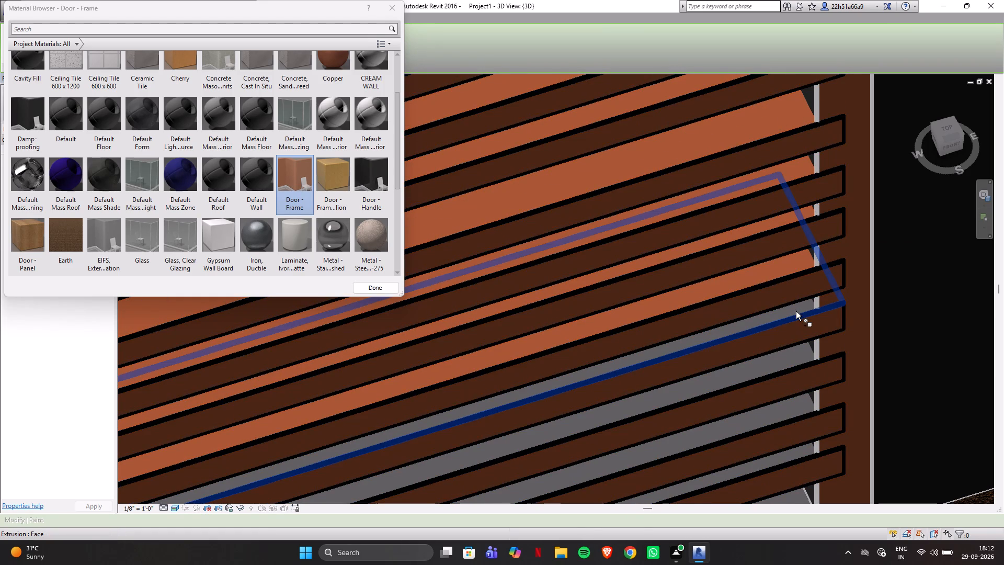
left_click(796, 310)
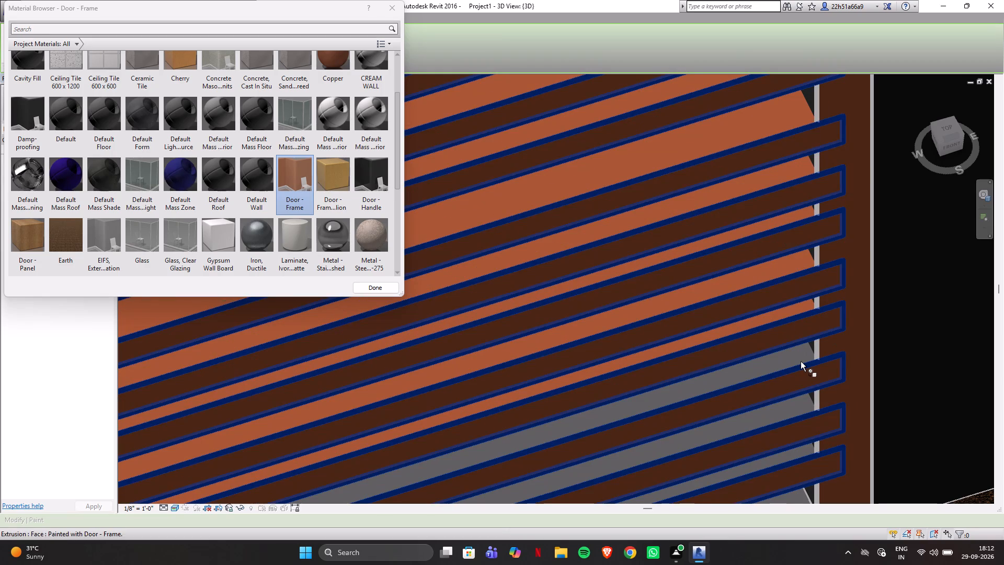
left_click(800, 359)
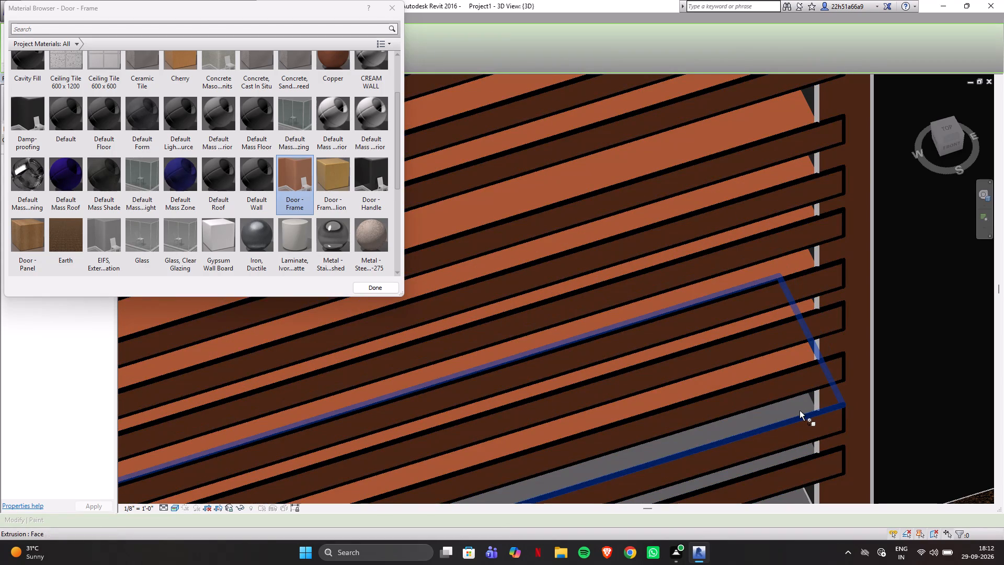
left_click(800, 411)
left_click(803, 451)
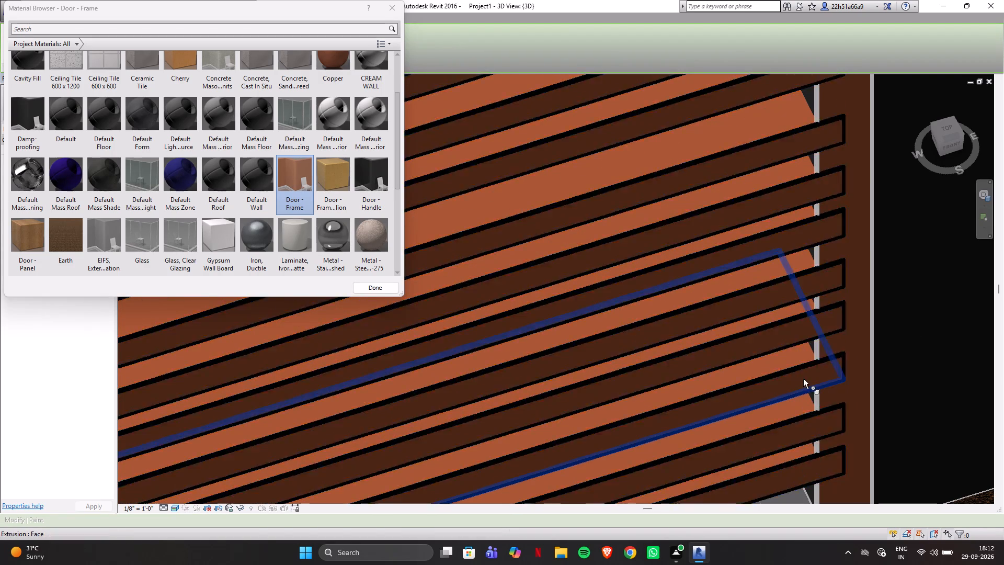
scroll(811, 364, "down", 4)
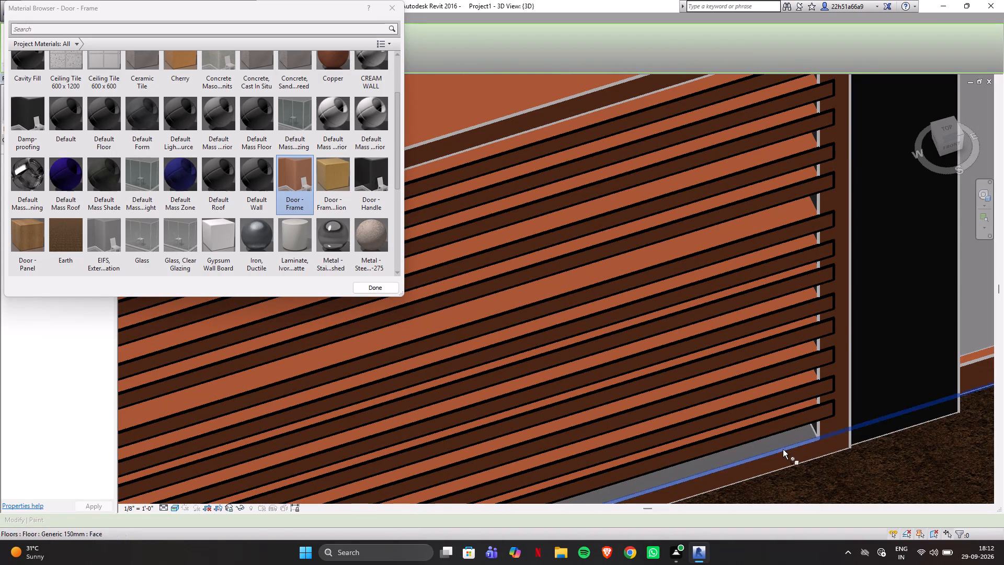
scroll(778, 441, "up", 3)
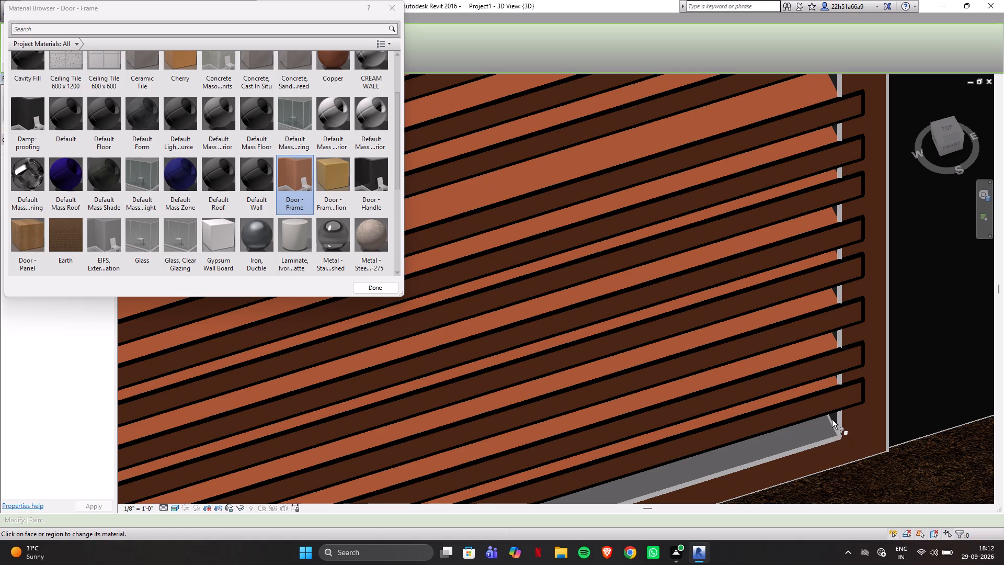
scroll(796, 433, "down", 1)
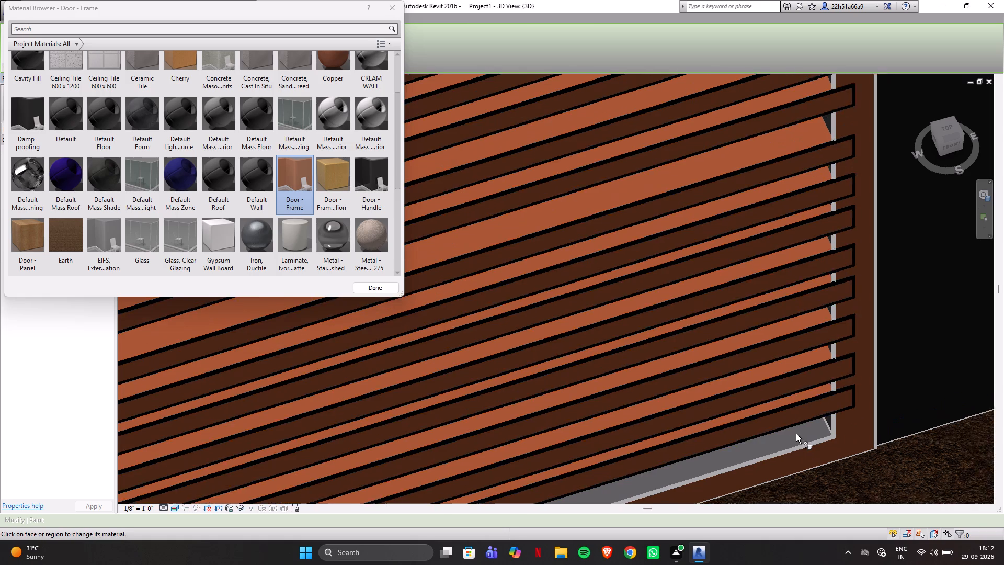
scroll(796, 434, "down", 6)
left_click(376, 285)
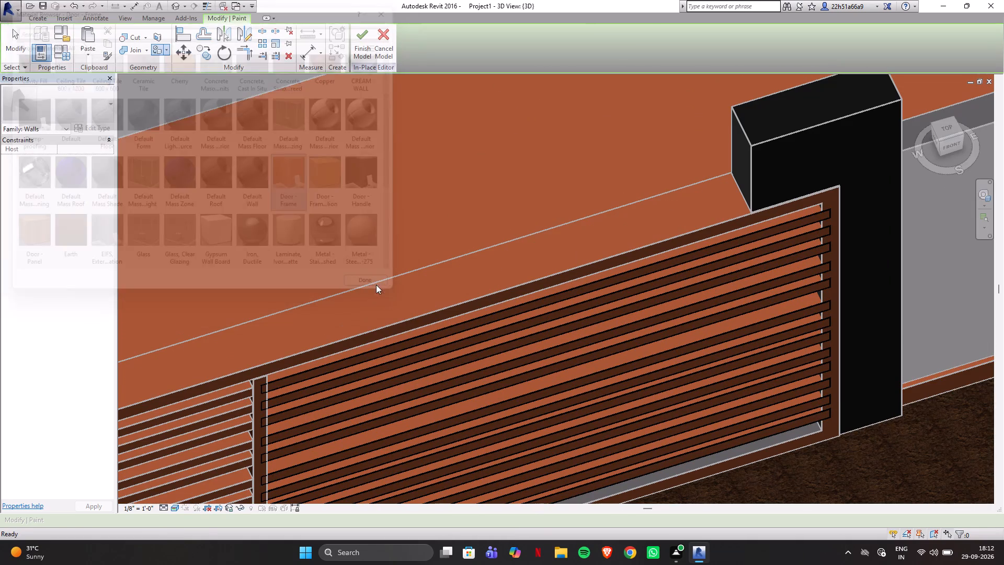
left_click(356, 38)
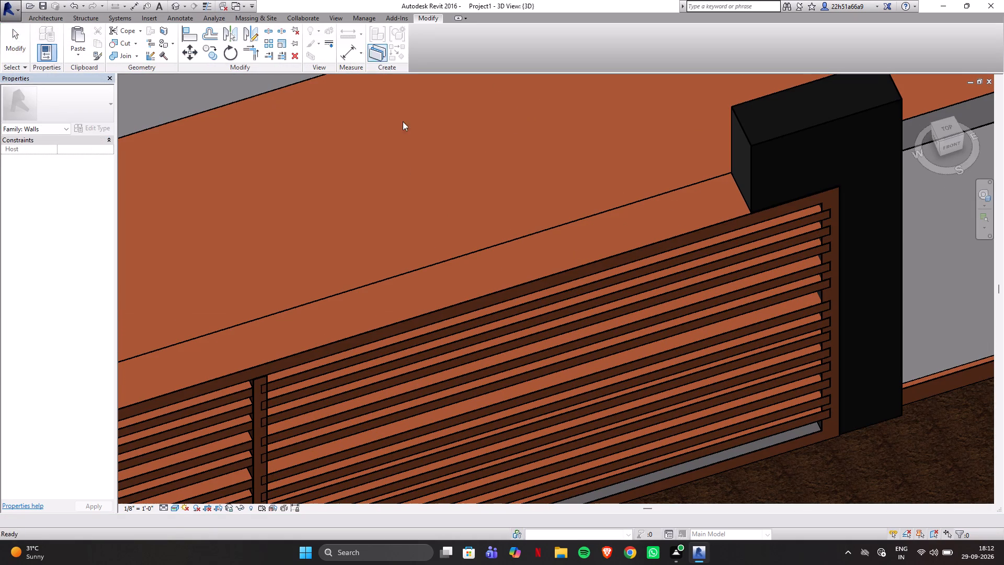
Paint the top face of the Generic 150mm compound floor behind the gate with Ceiling Tile 600 x 600.
left_click(374, 173)
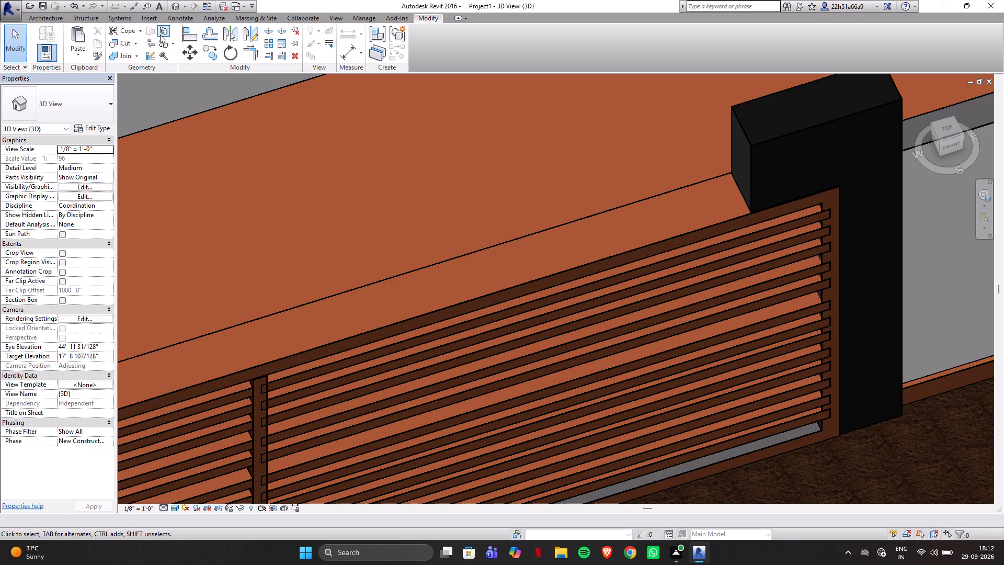
left_click(163, 46)
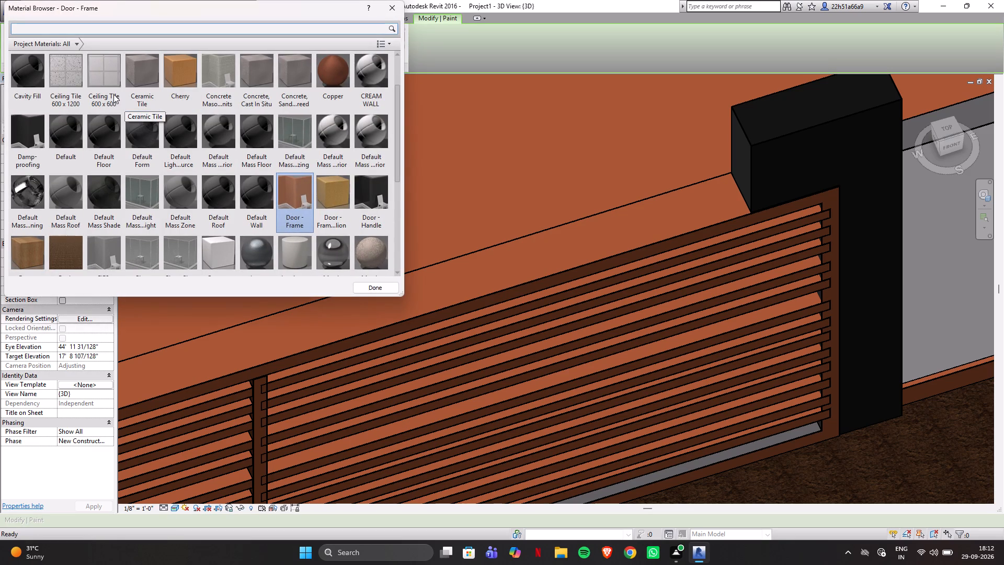
left_click(104, 74)
scroll(694, 134, "down", 2)
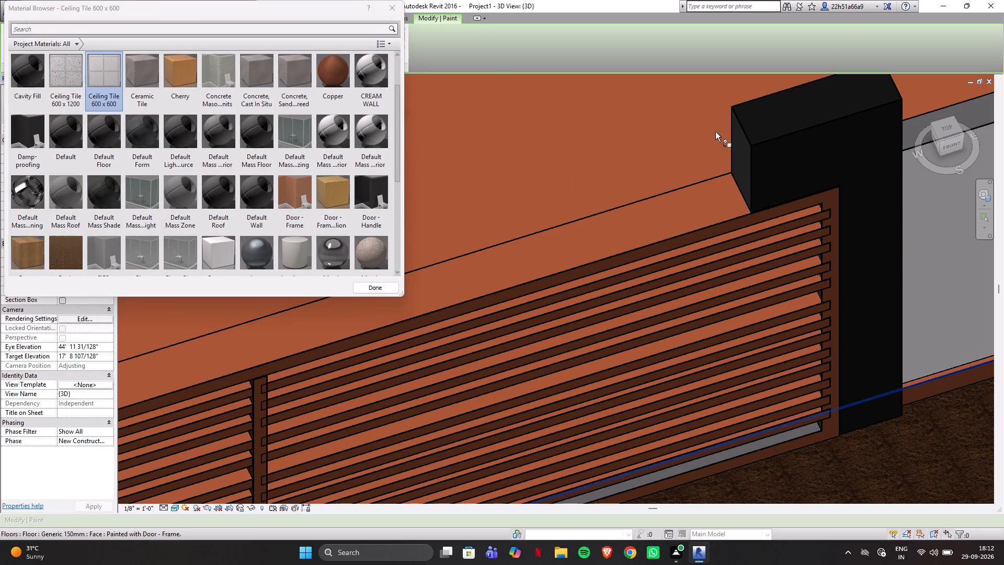
scroll(715, 132, "down", 4)
left_click(634, 136)
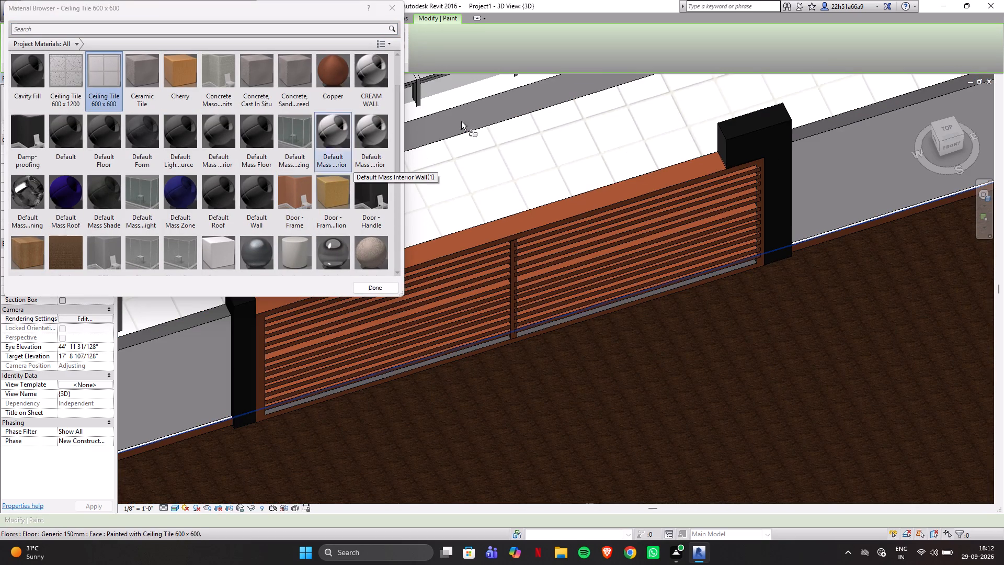
Paint the top face of the upper-storey floor behind the balcony railing with Ceiling Tile 600 x 600 and end painting.
scroll(864, 218, "down", 6)
scroll(862, 311, "down", 5)
scroll(802, 232, "up", 5)
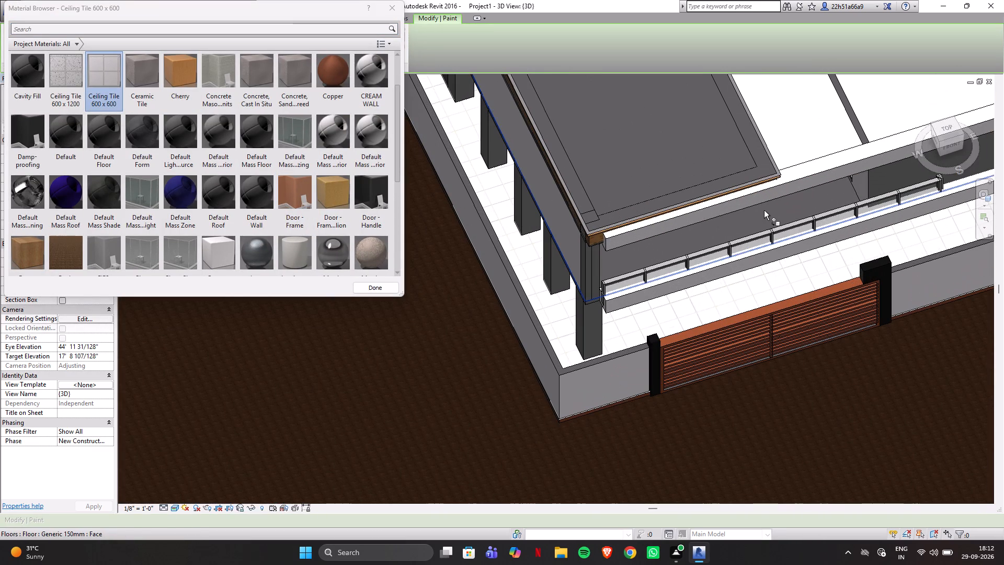
left_click(764, 210)
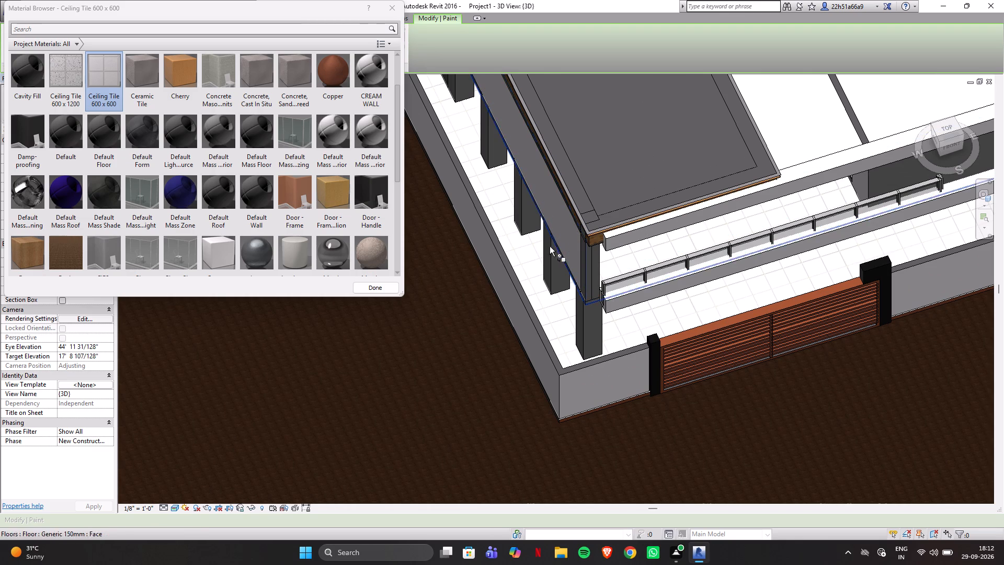
middle_click_drag(704, 236, 675, 168, "shift")
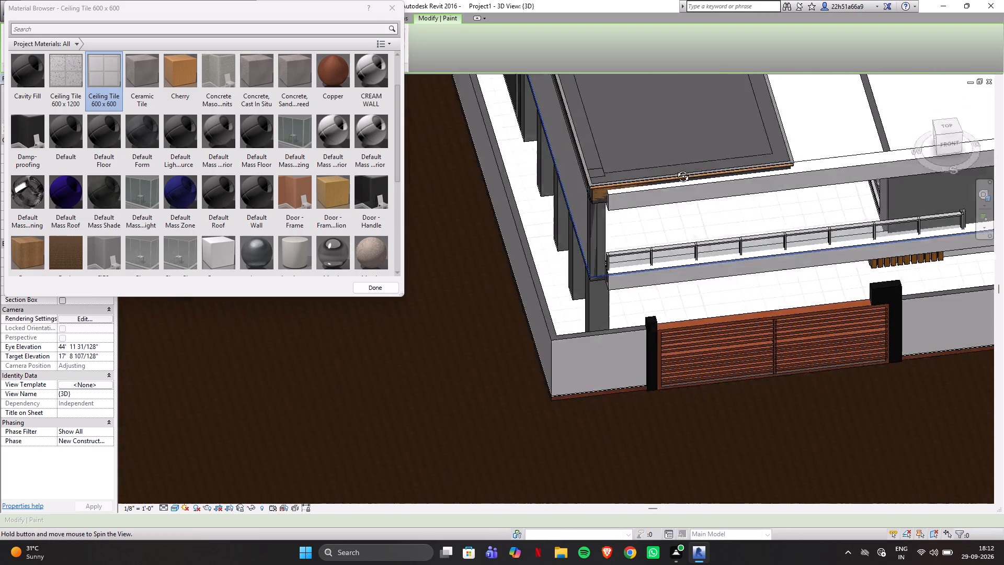
middle_click_drag(675, 168, 698, 0, "shift")
left_click(379, 290)
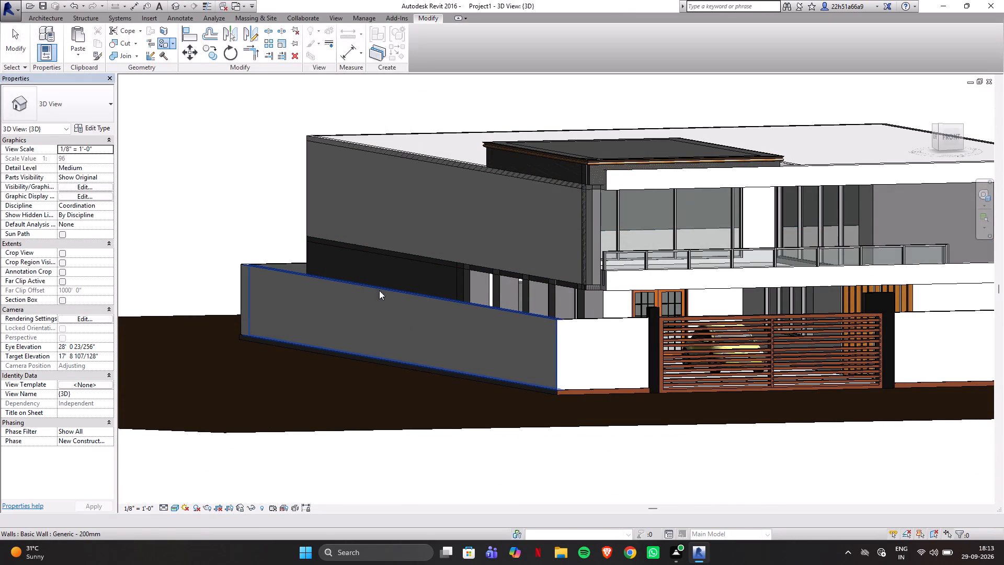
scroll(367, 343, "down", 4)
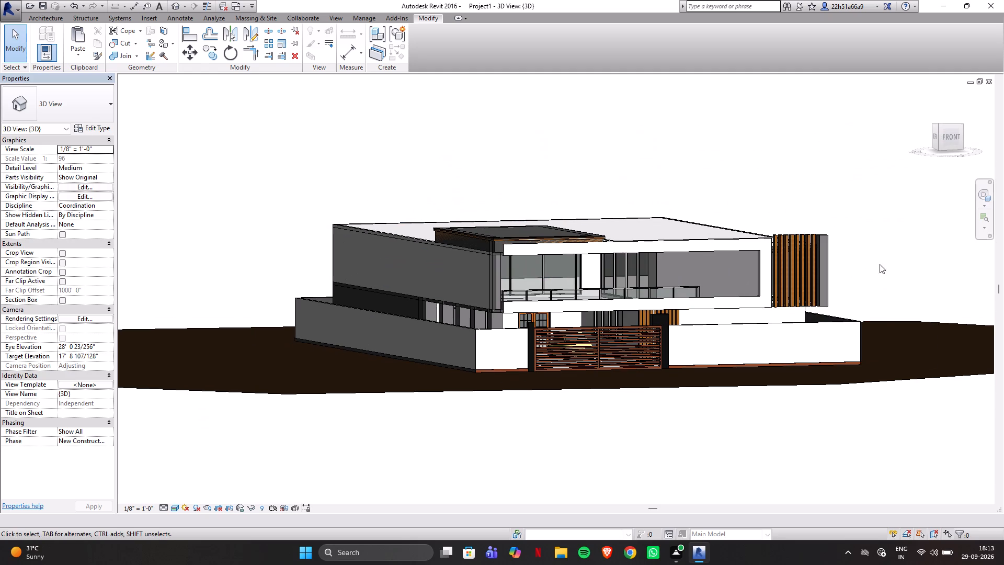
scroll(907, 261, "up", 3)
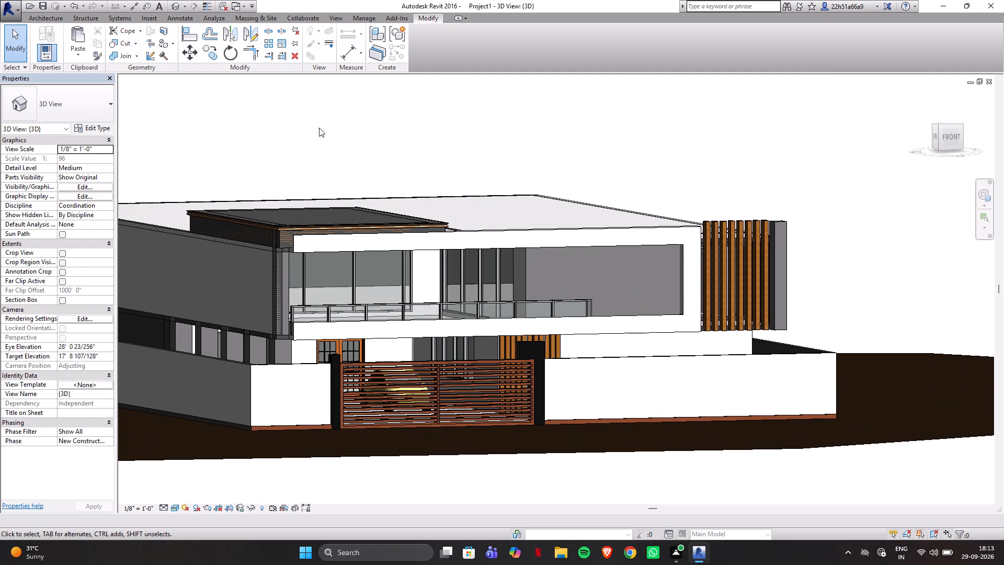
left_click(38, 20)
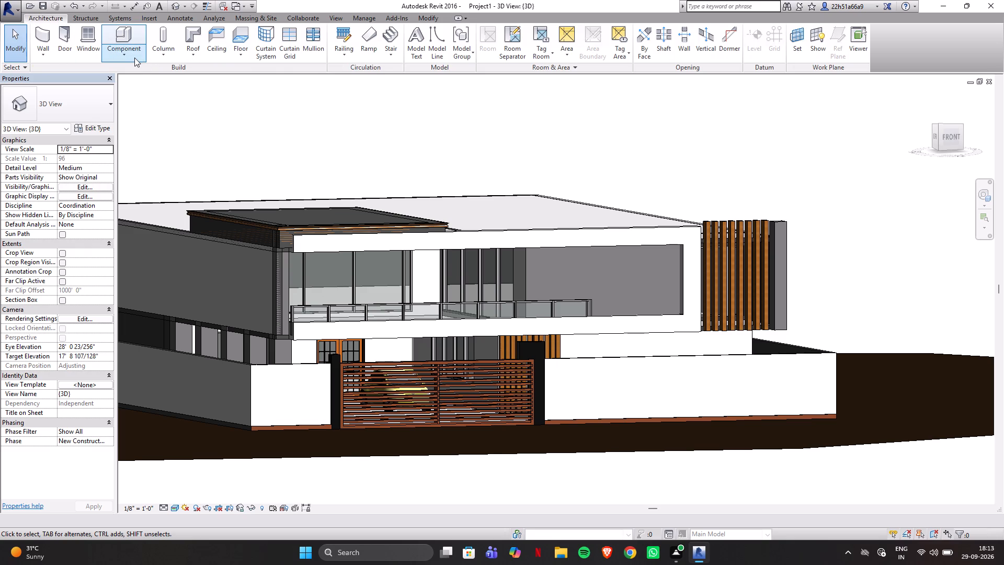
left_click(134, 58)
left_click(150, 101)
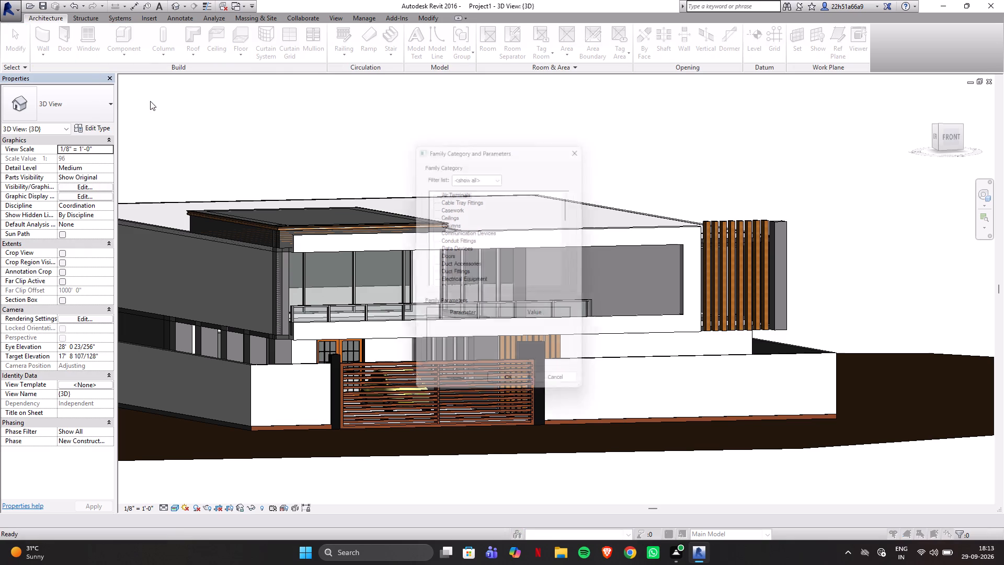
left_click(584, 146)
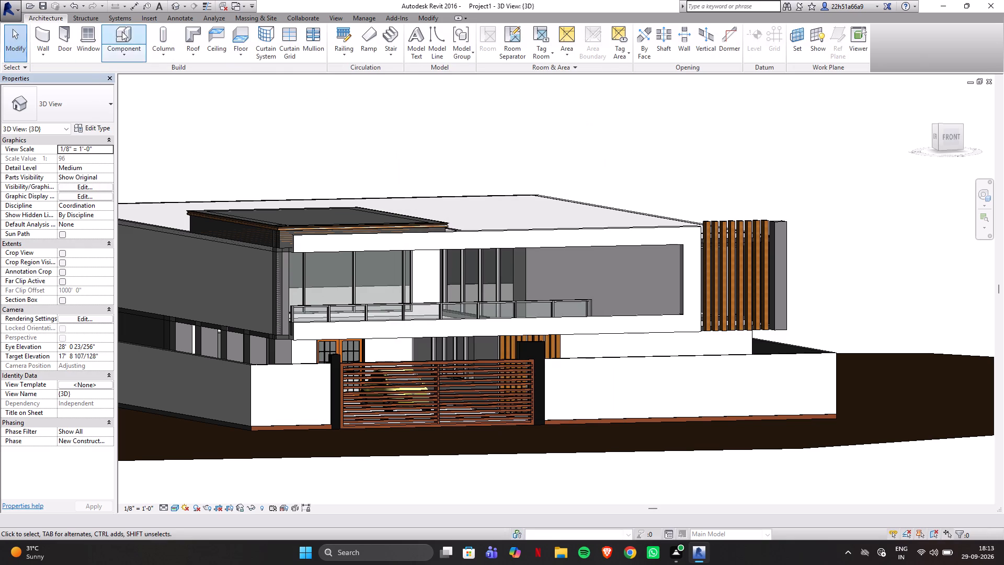
Load the RPC Shrub family from the Planting library folder for component placement.
left_click(122, 31)
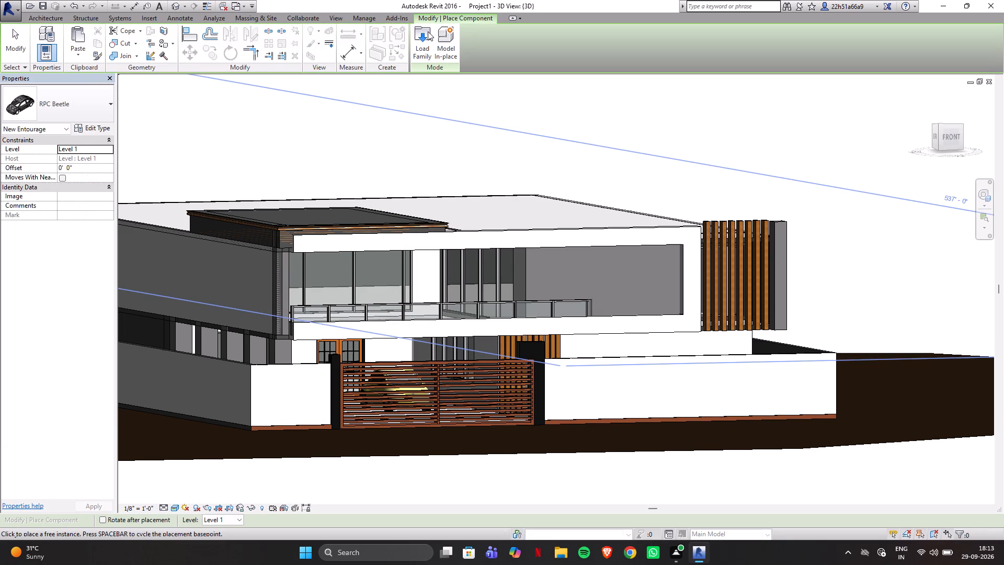
left_click(428, 31)
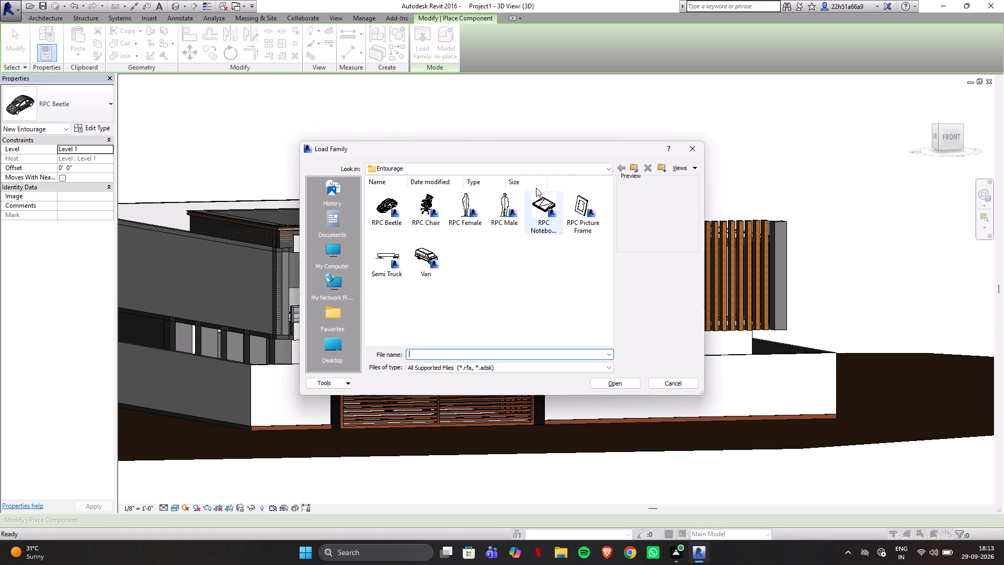
left_click(631, 166)
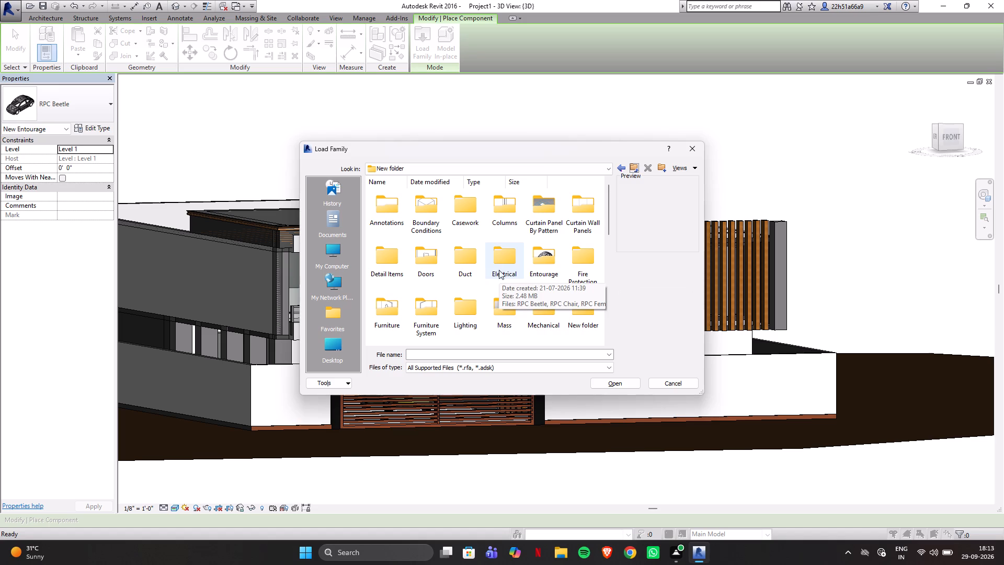
scroll(504, 267, "down", 2)
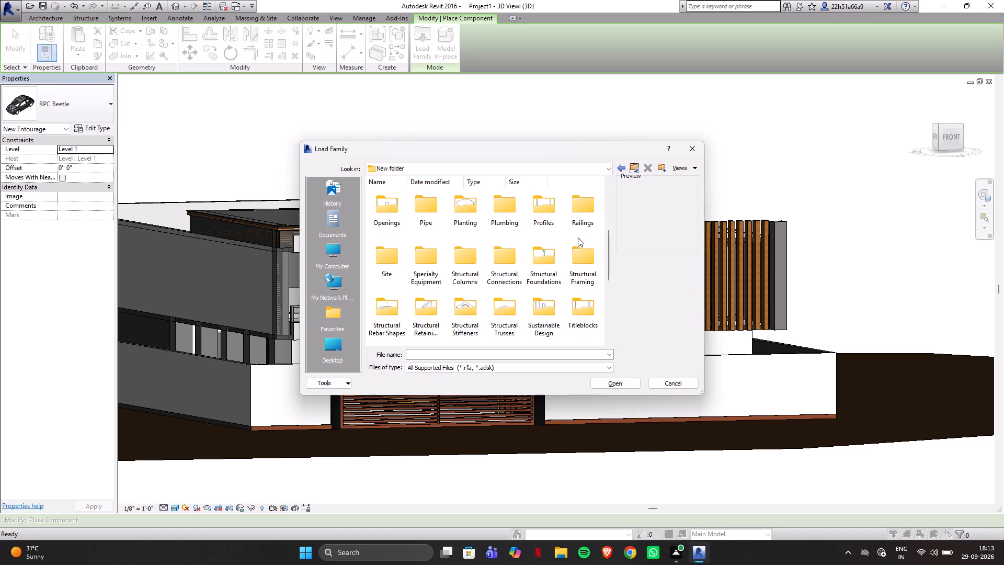
double_click(465, 209)
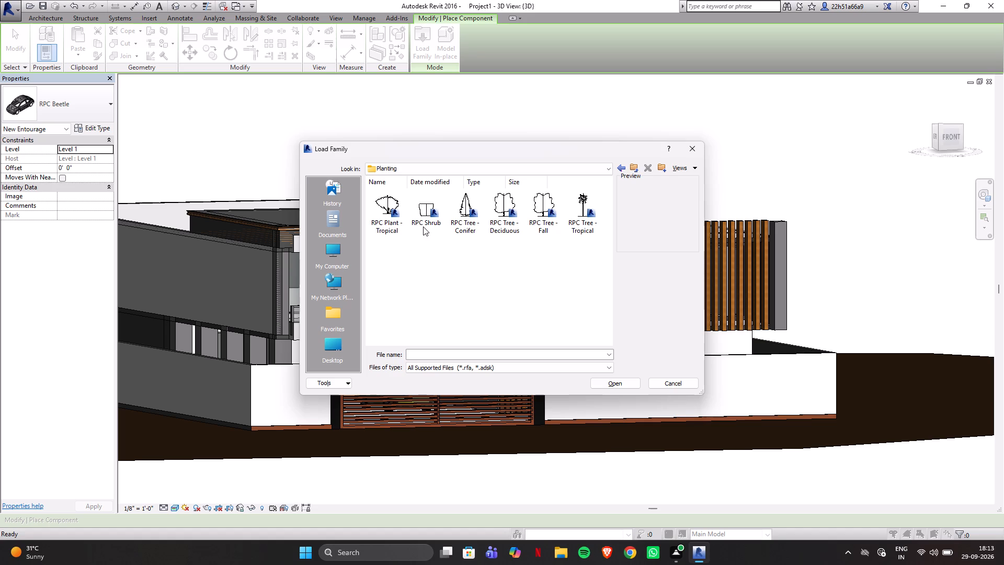
left_click(427, 222)
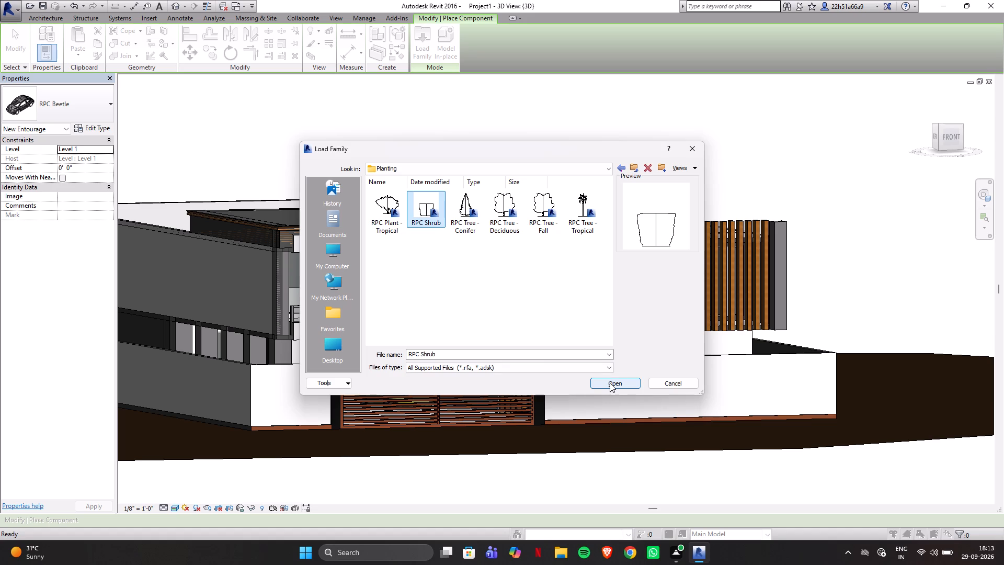
left_click(610, 383)
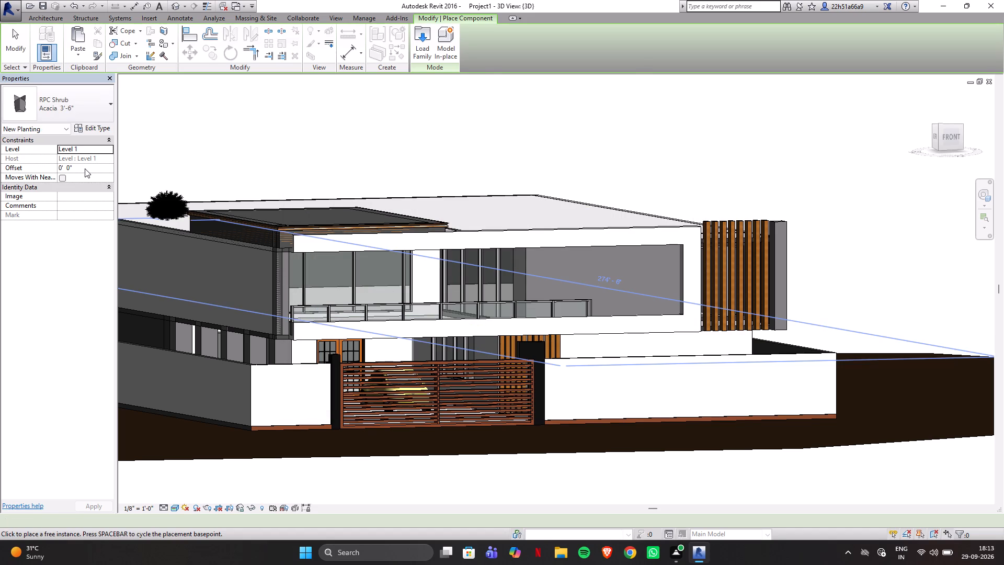
Place three RPC Shrub Acacia 3'-6" plants on Level 1, from the gate's end by the wide post outward along the front boundary wall.
left_click(561, 432)
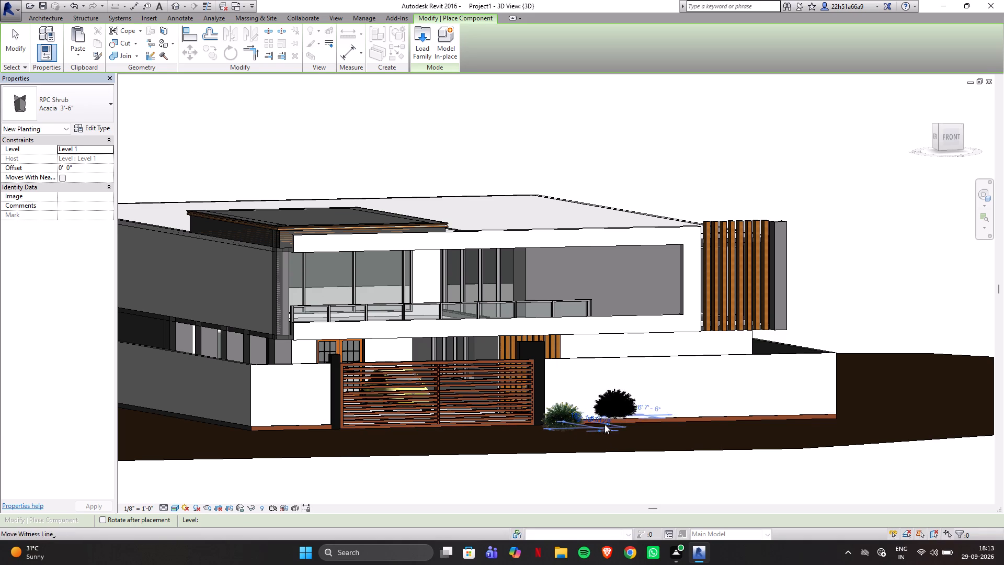
scroll(602, 428, "up", 2)
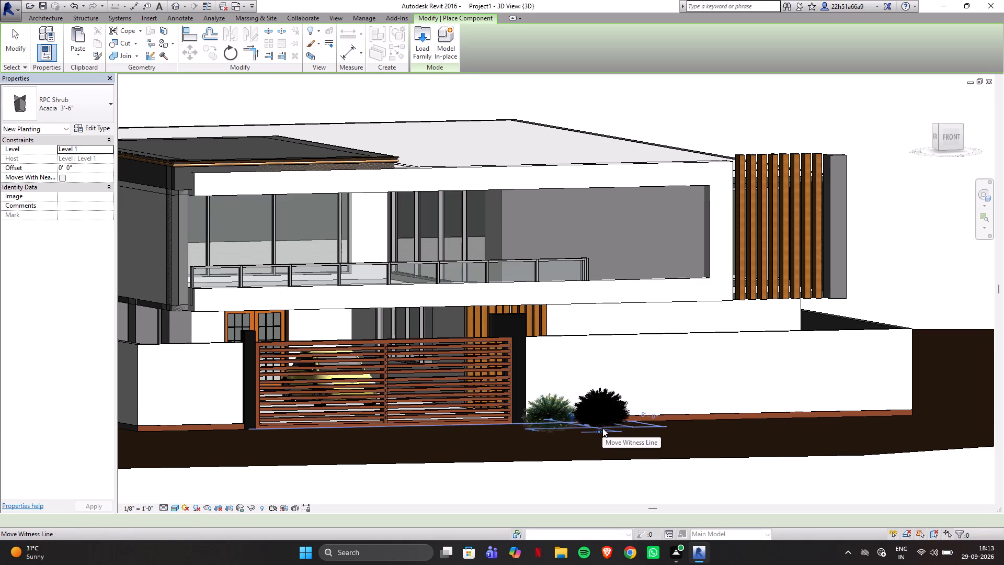
middle_click_drag(602, 428, 549, 458, "shift")
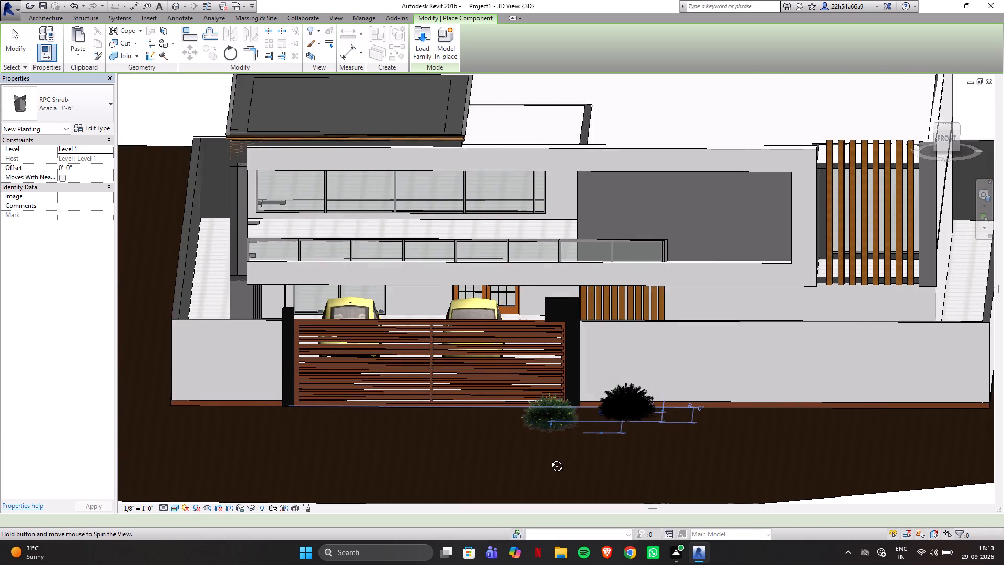
middle_click_drag(549, 458, 544, 460, "shift")
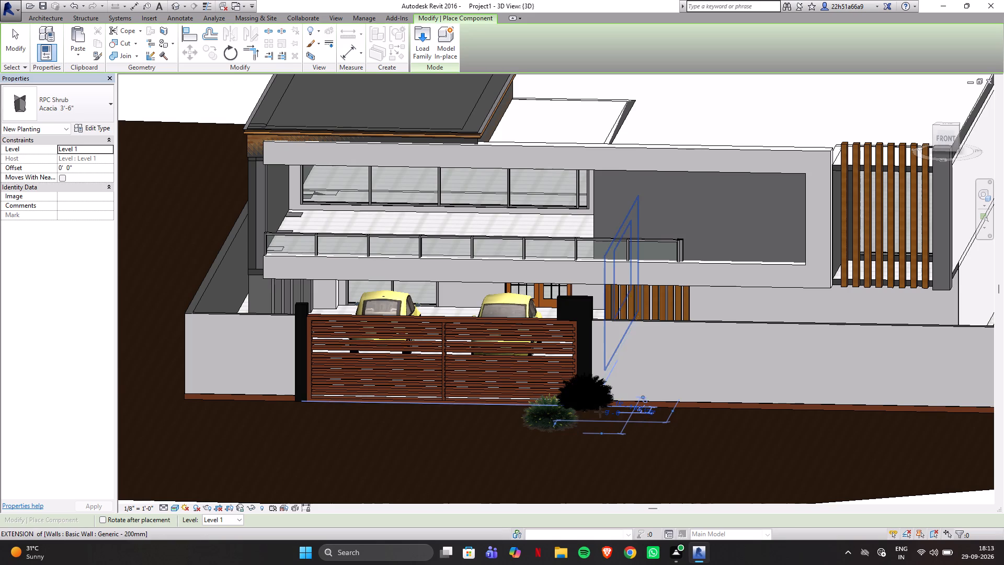
scroll(595, 416, "up", 10)
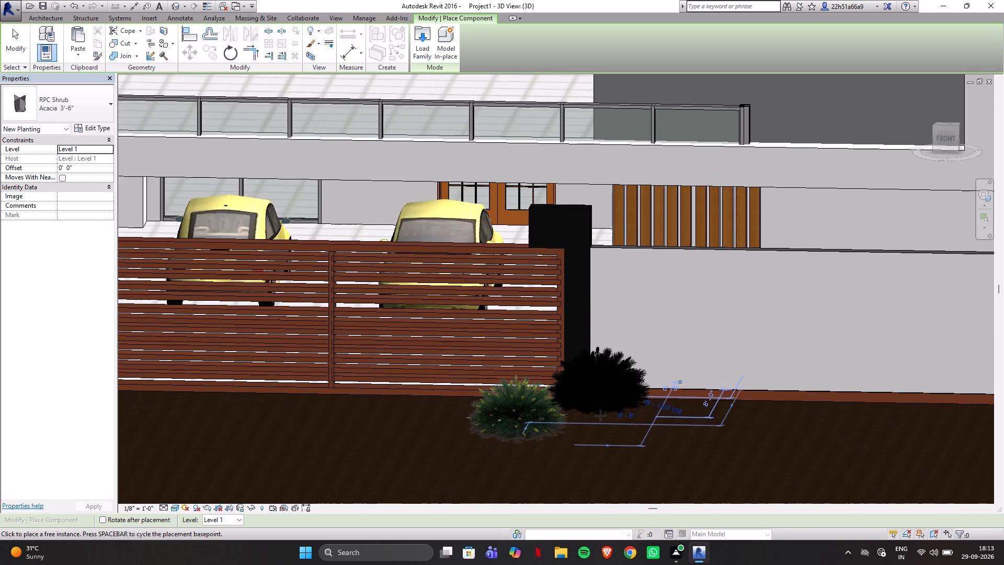
left_click(610, 418)
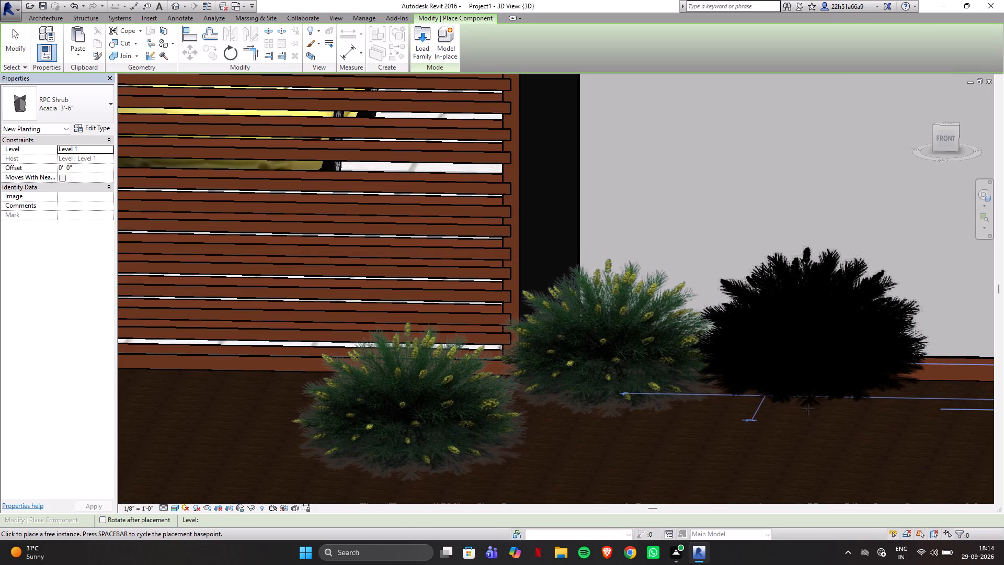
left_click(807, 409)
scroll(807, 409, "down", 4)
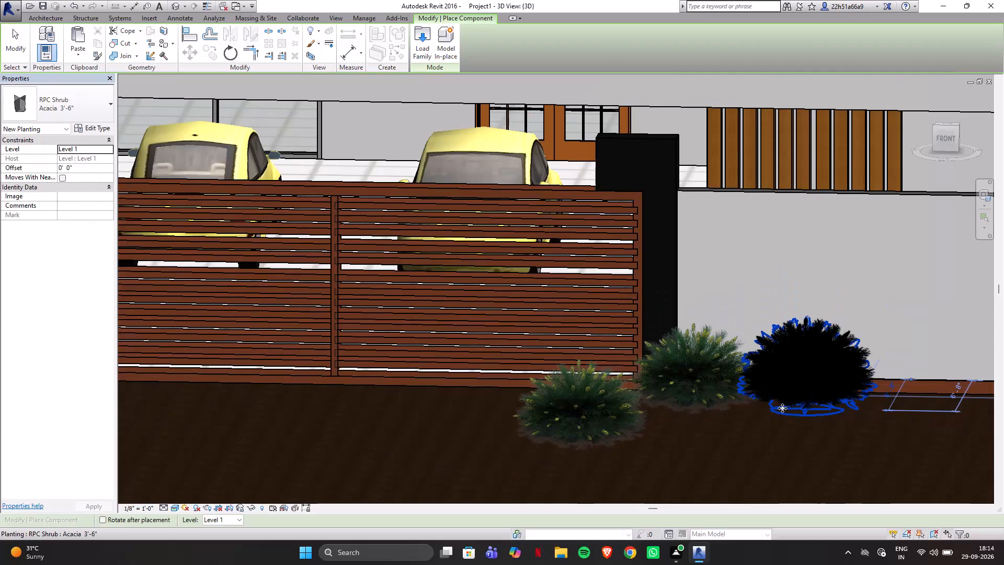
key("Escape")
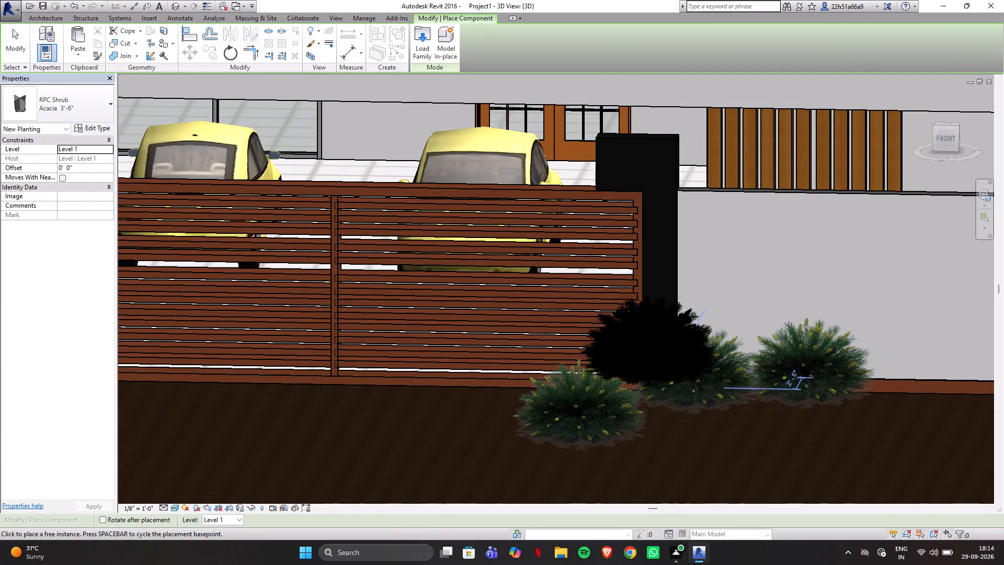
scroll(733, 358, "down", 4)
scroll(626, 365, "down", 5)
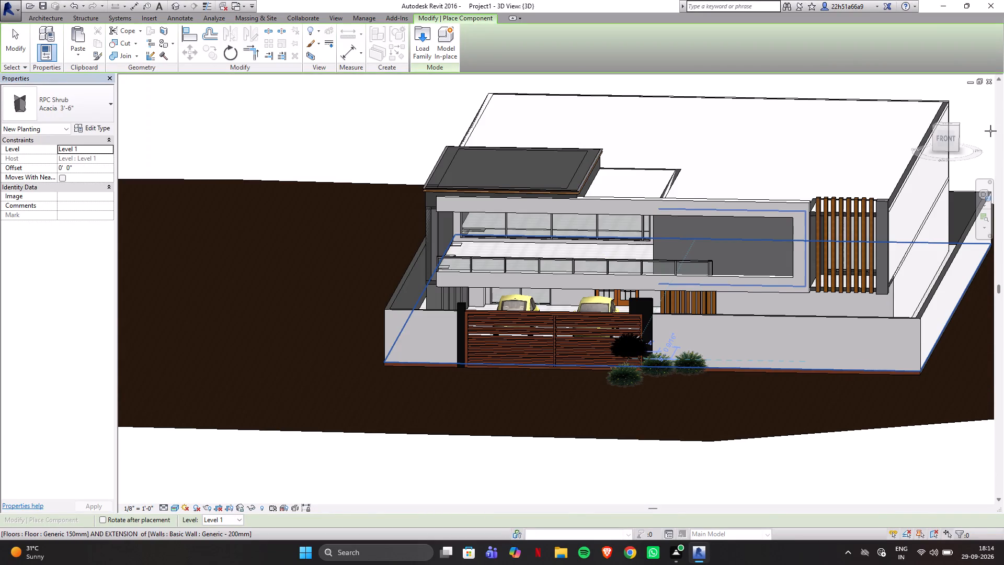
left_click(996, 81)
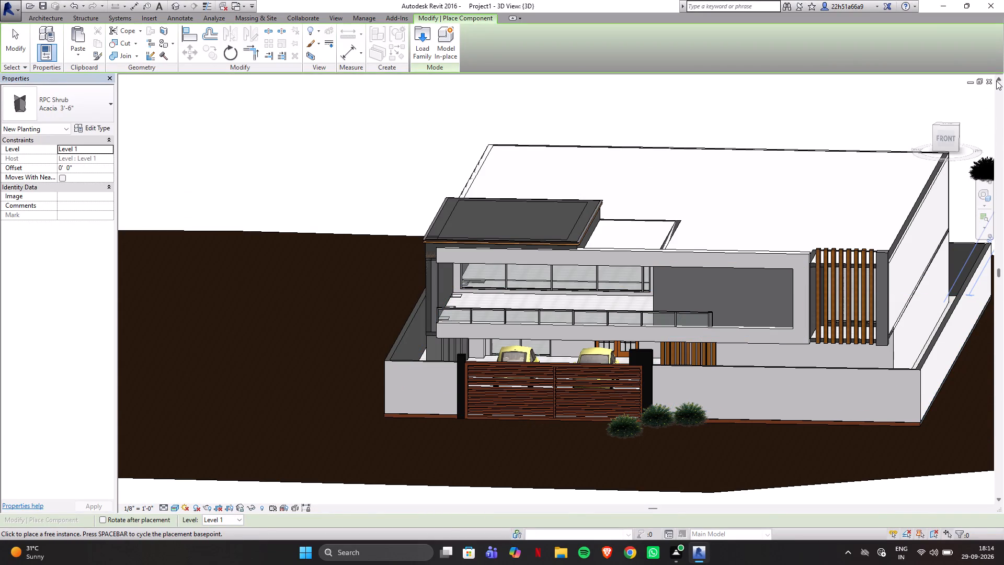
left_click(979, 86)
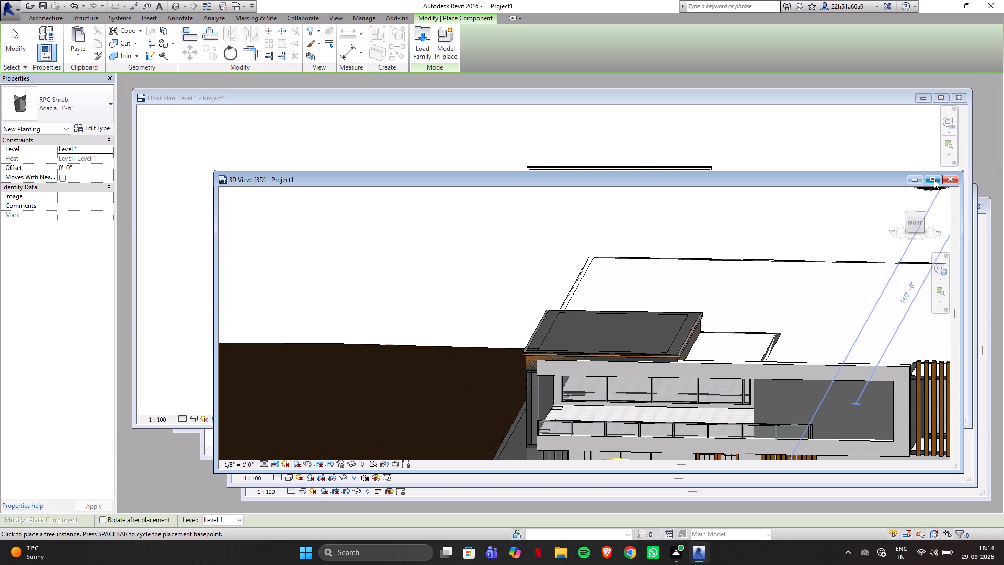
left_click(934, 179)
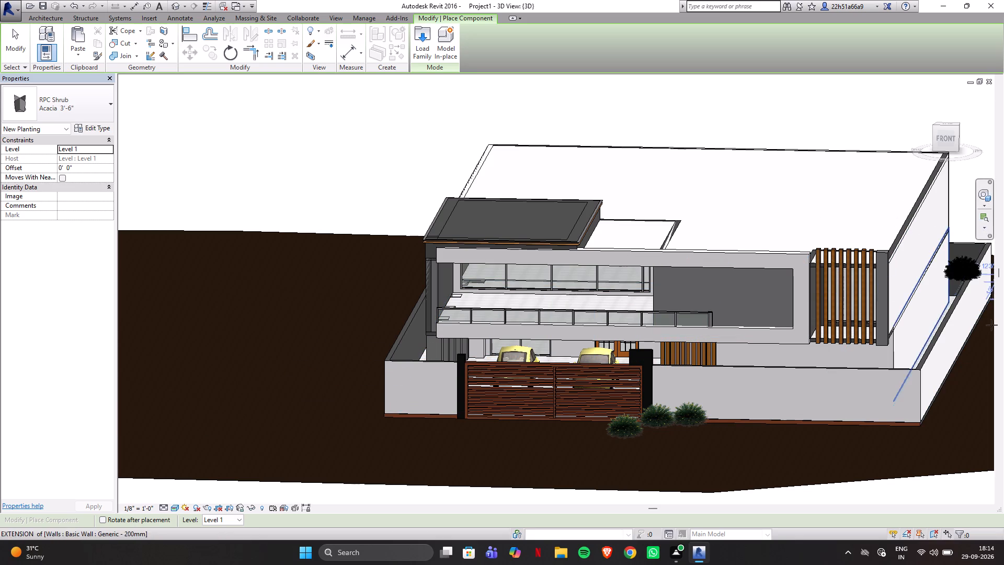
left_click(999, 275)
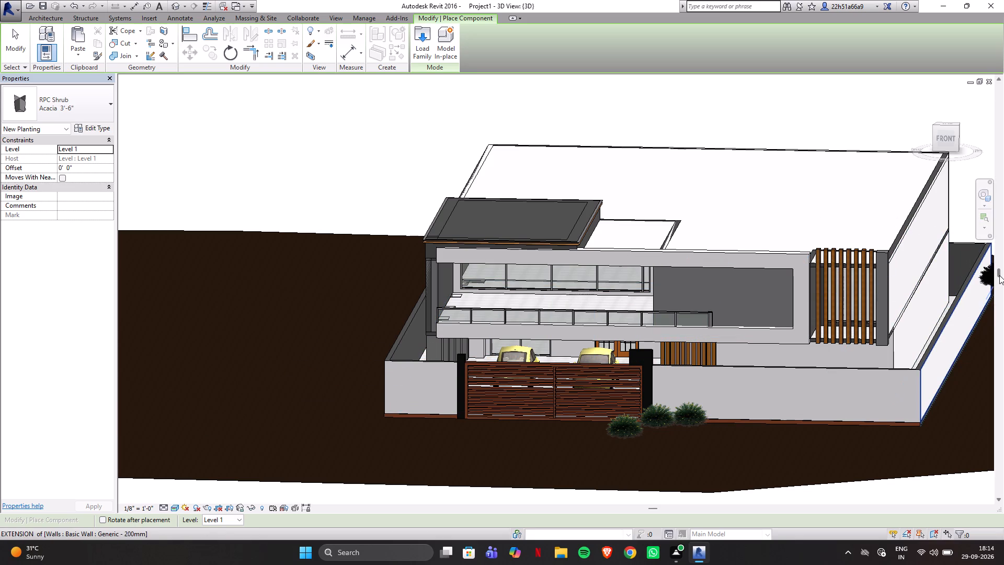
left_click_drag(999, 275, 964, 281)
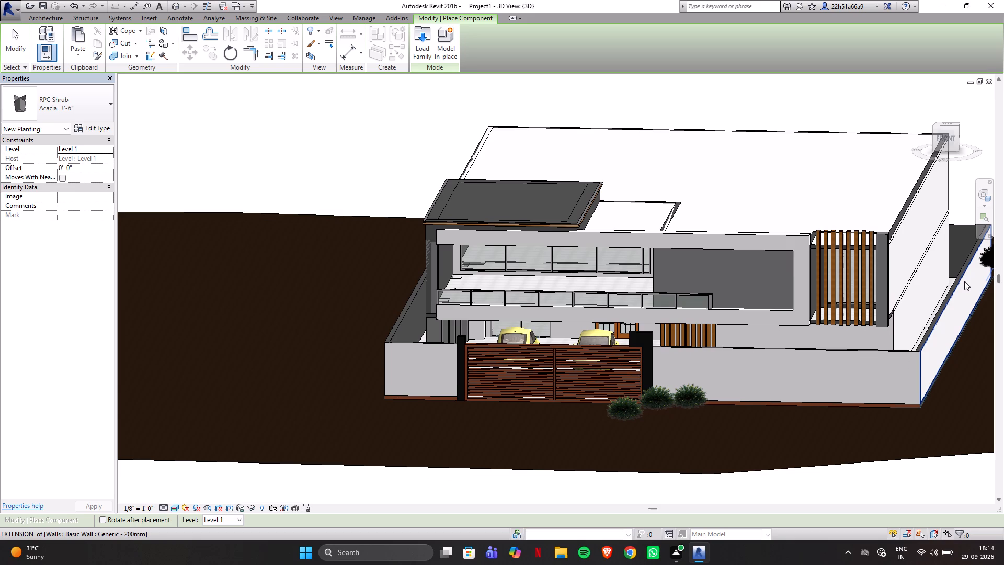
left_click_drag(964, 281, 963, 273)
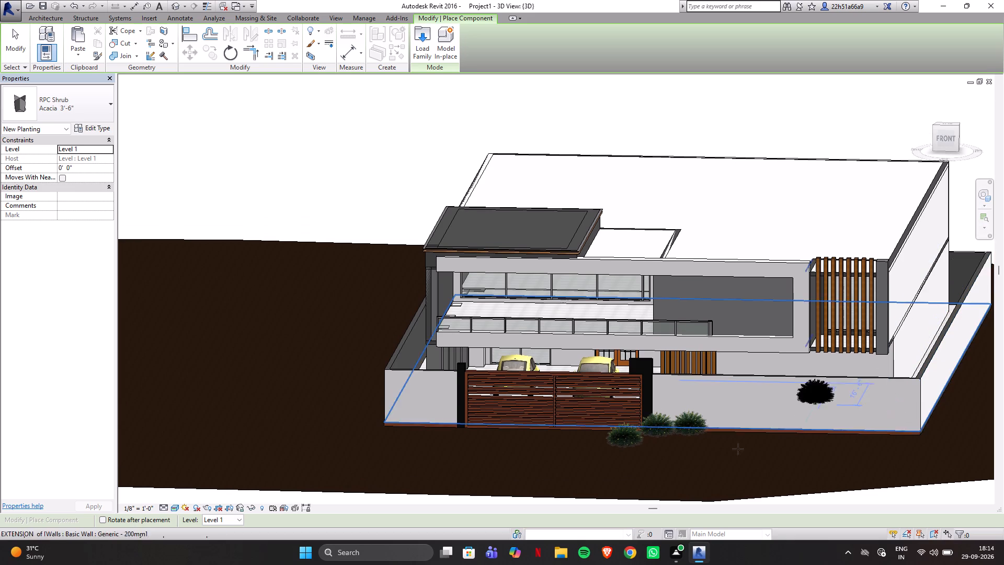
Place two more Acacia 3'-6" shrubs on Level 1, continuing the row along the long front boundary wall away from the gate.
scroll(711, 427, "up", 6)
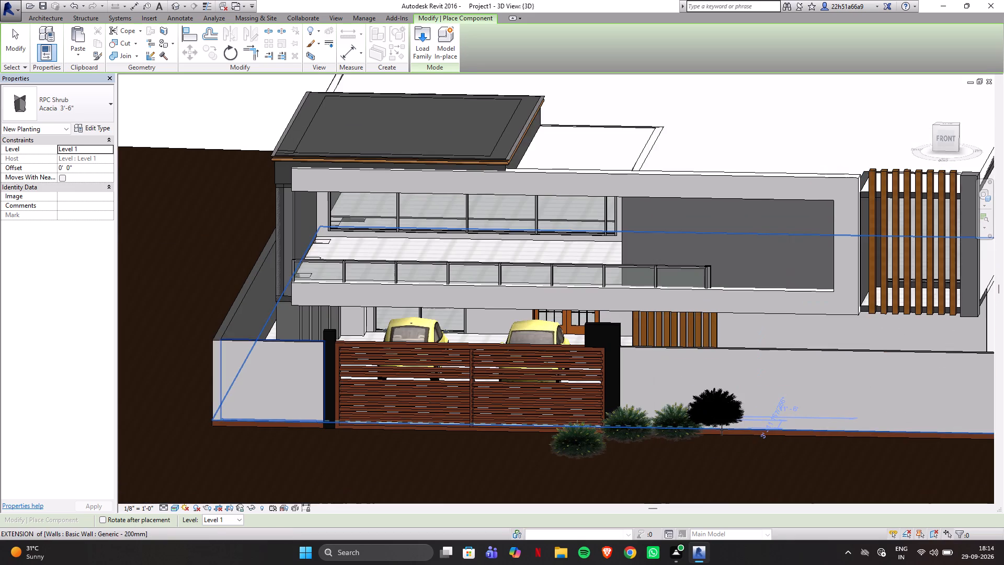
scroll(722, 430, "up", 8)
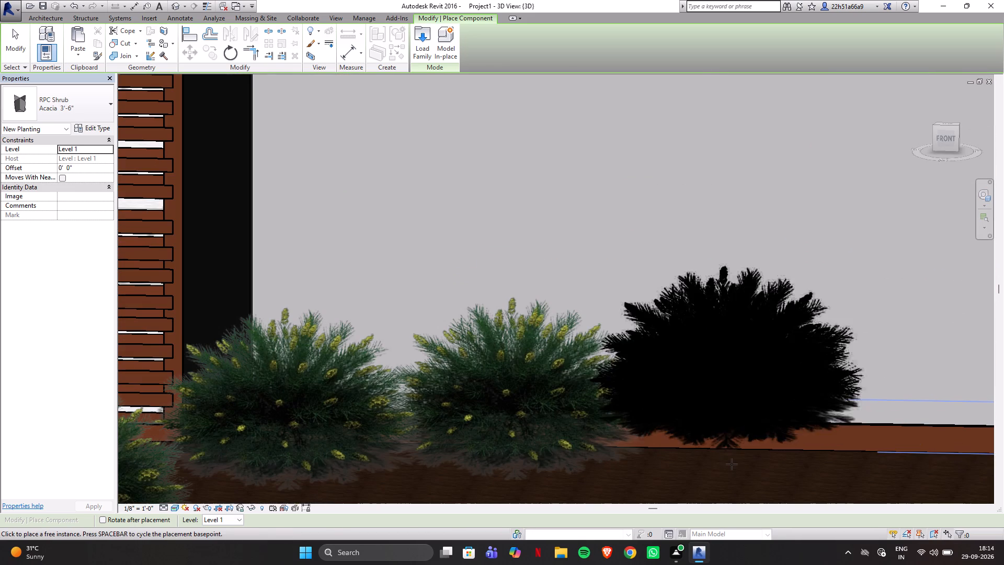
left_click(735, 477)
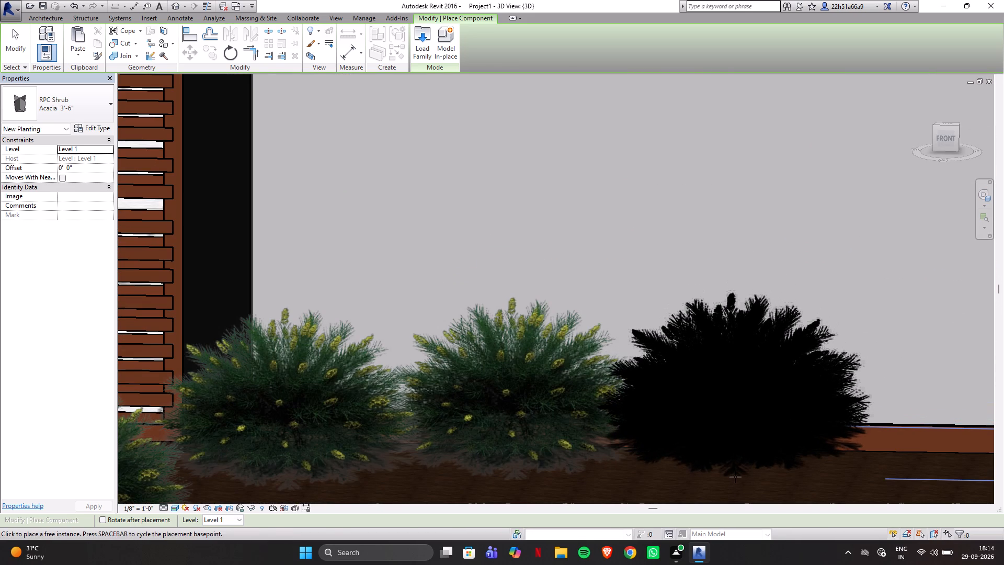
scroll(832, 476, "down", 3)
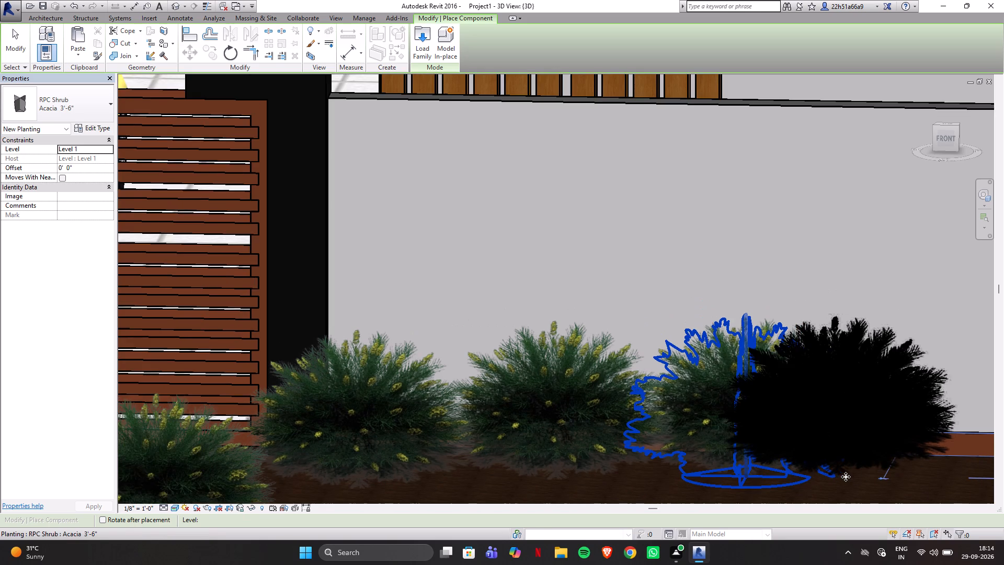
scroll(846, 477, "down", 4)
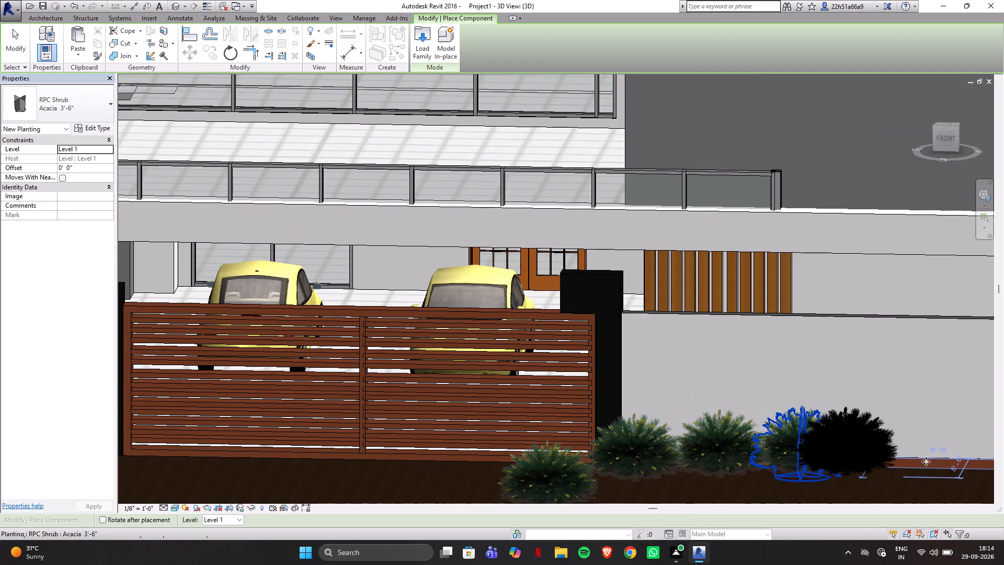
left_click(871, 479)
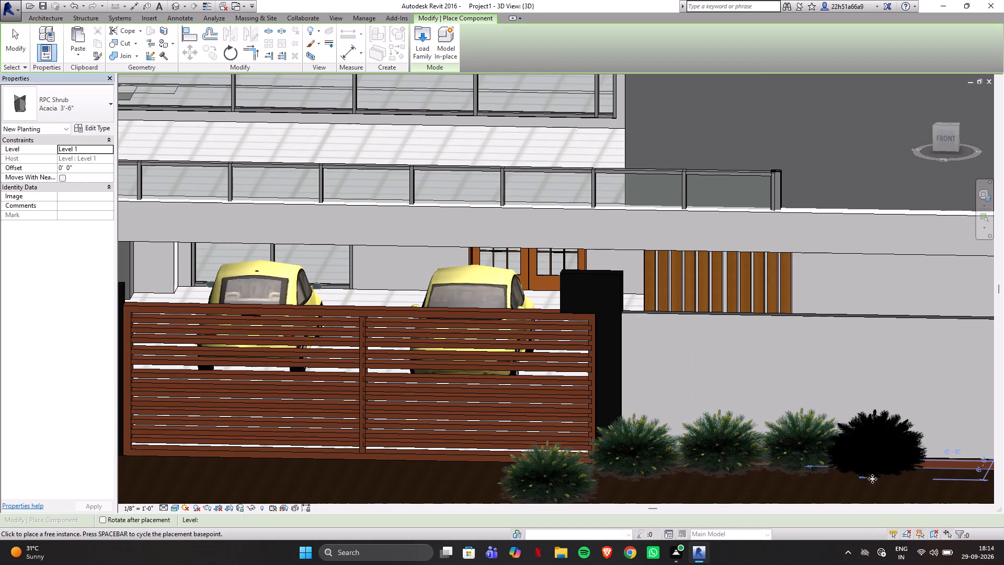
Place four RPC Shrub Acacia 3'-6" plants on Level 1 along the short front wall, from the narrow gate post to the corner, and end placement.
scroll(826, 381, "down", 5)
scroll(913, 312, "down", 3)
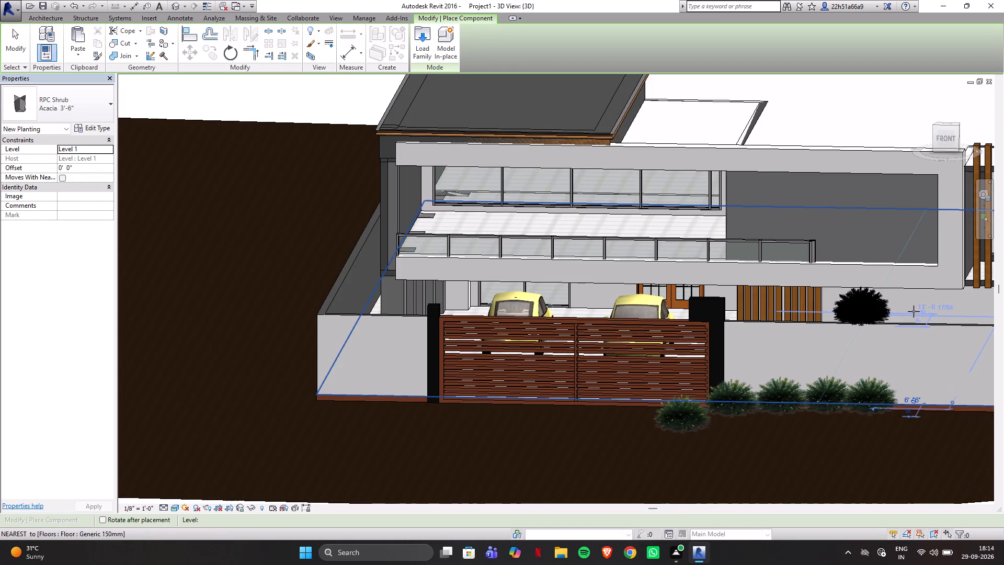
scroll(599, 365, "up", 4)
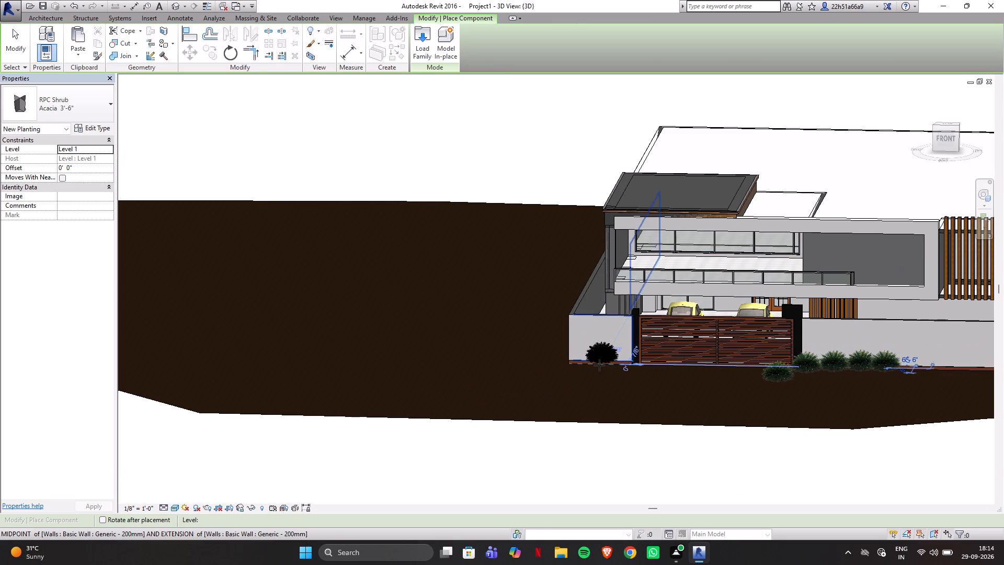
scroll(612, 368, "up", 5)
scroll(667, 369, "up", 3)
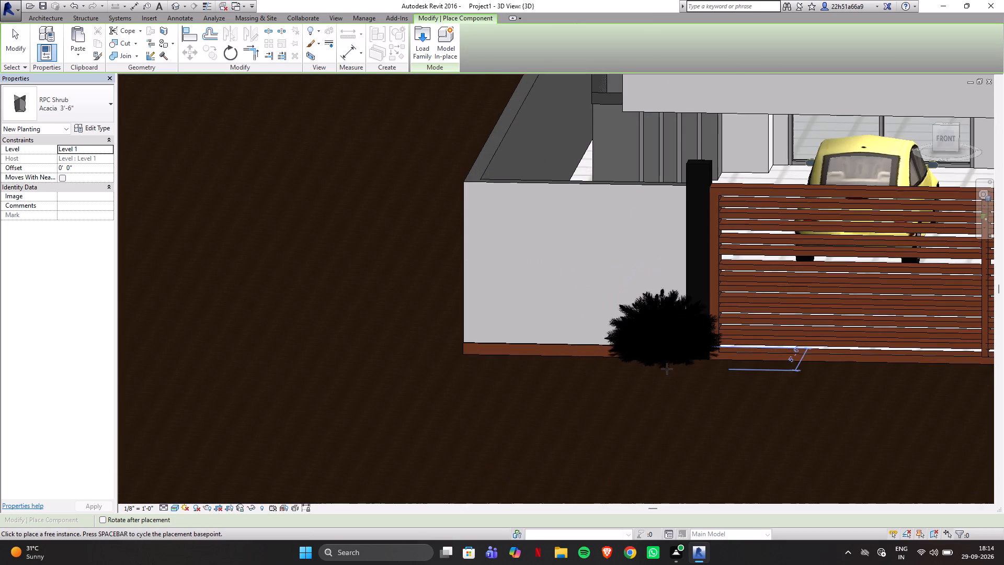
scroll(667, 369, "up", 2)
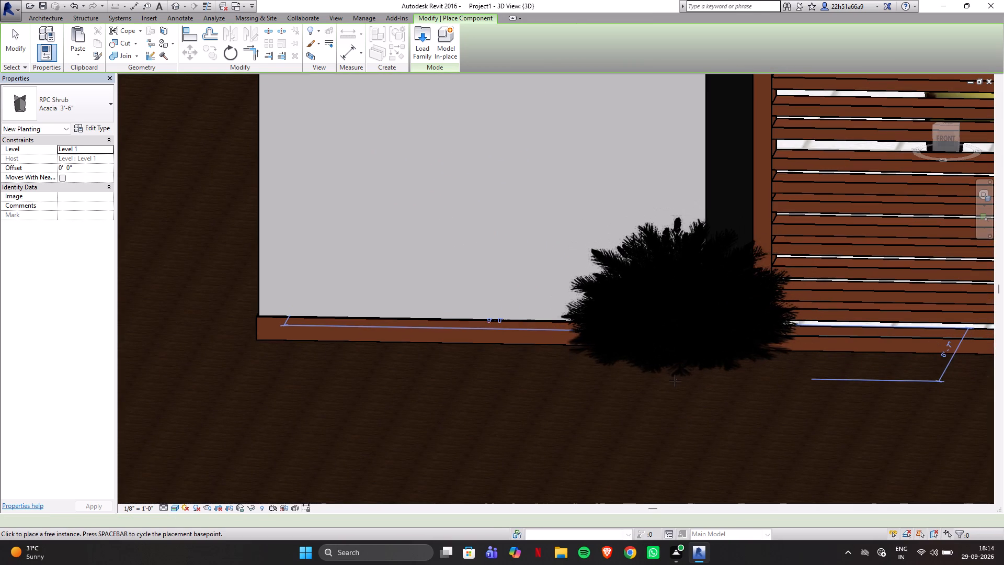
left_click(675, 380)
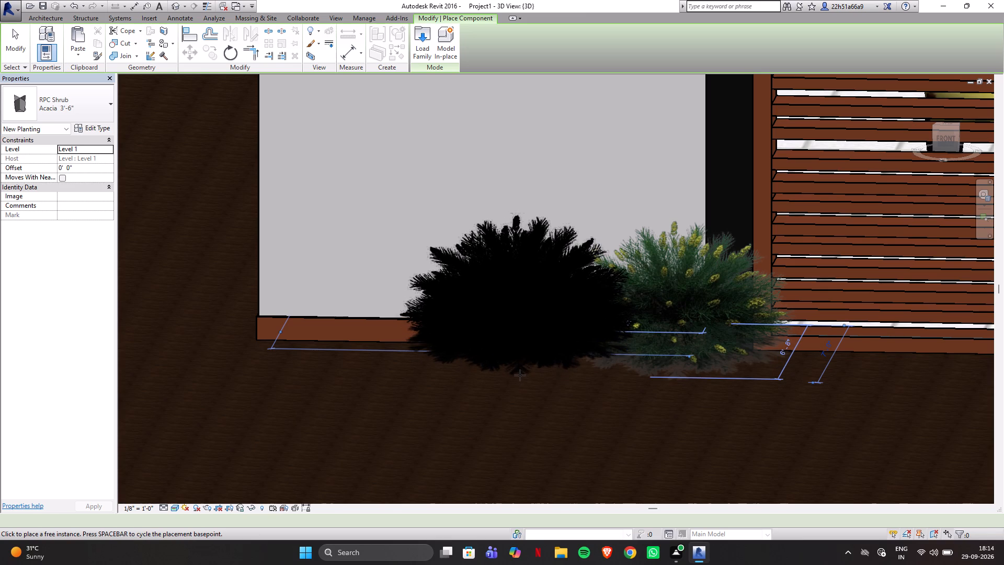
left_click(520, 375)
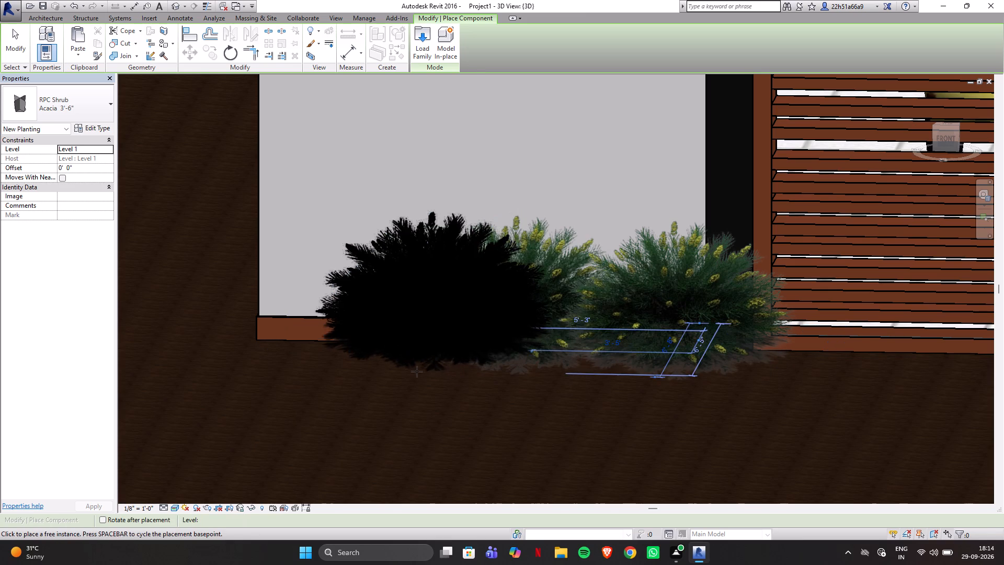
left_click(394, 370)
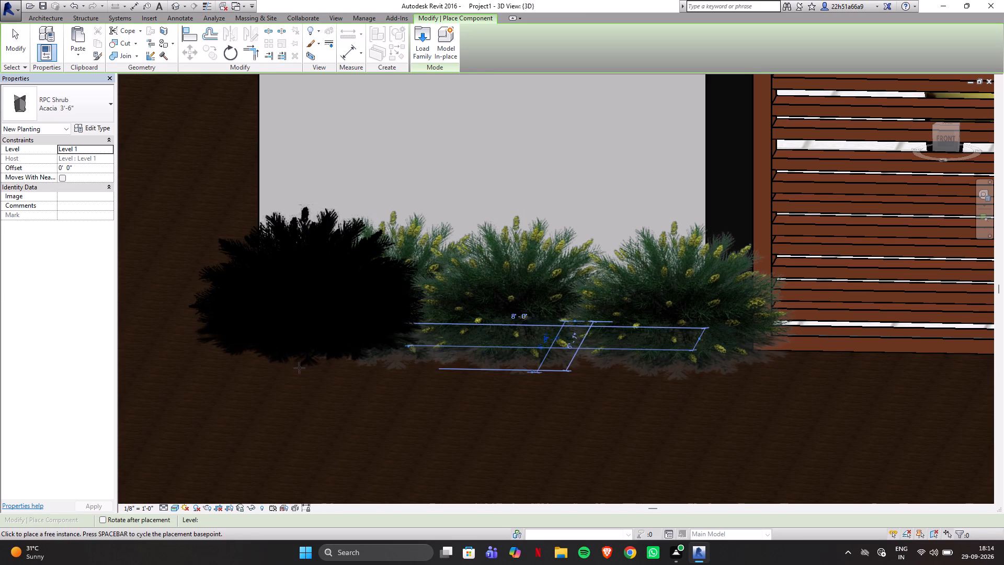
left_click(299, 368)
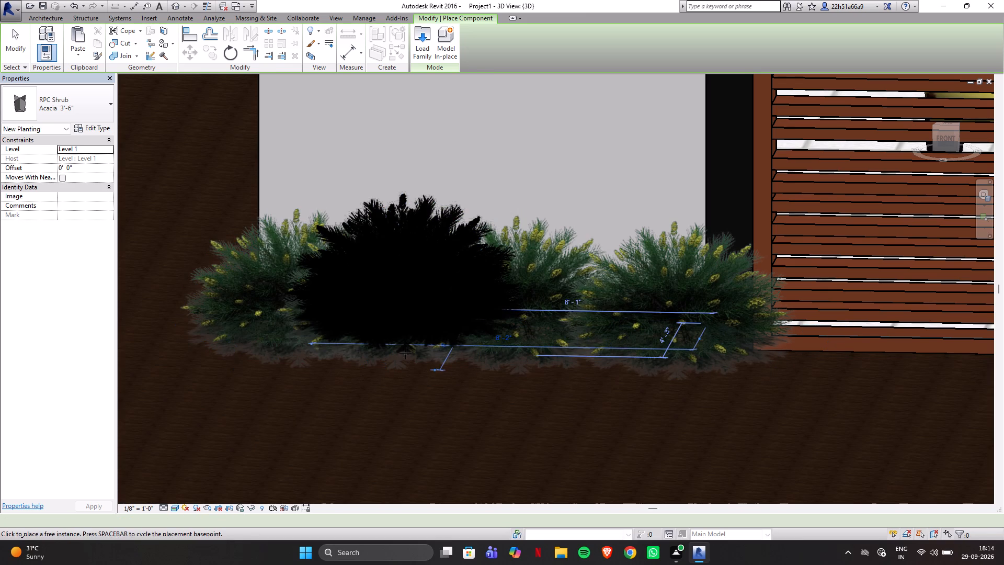
key("Escape")
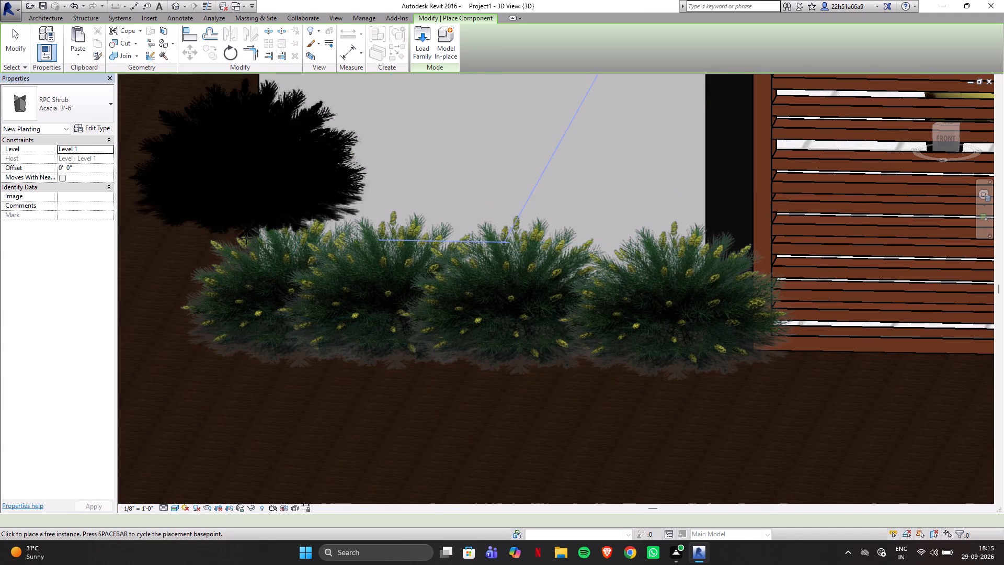
key("Escape")
Delete the stray Acacia shrub standing in front of the gate near the wide post.
scroll(454, 350, "down", 6)
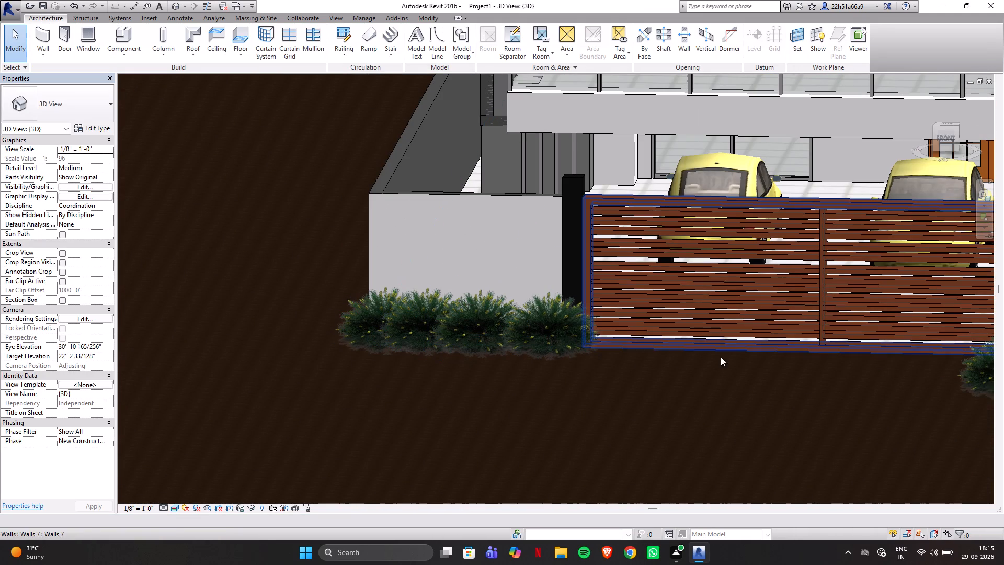
left_click(968, 376)
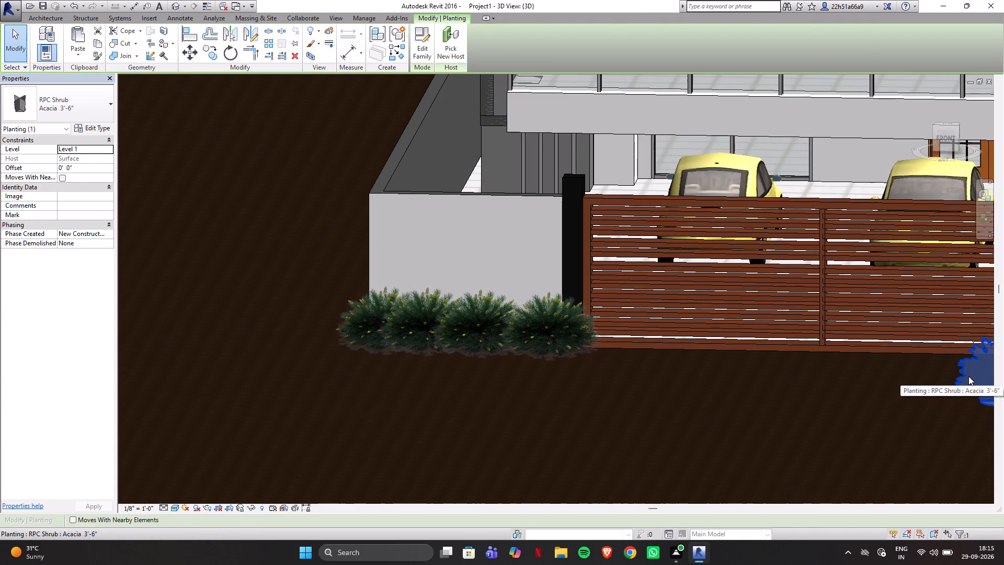
key("Delete")
Nudge the Acacia shrub nearest the wide gate post in toward the front boundary wall, close to the post's base.
scroll(458, 227, "down", 6)
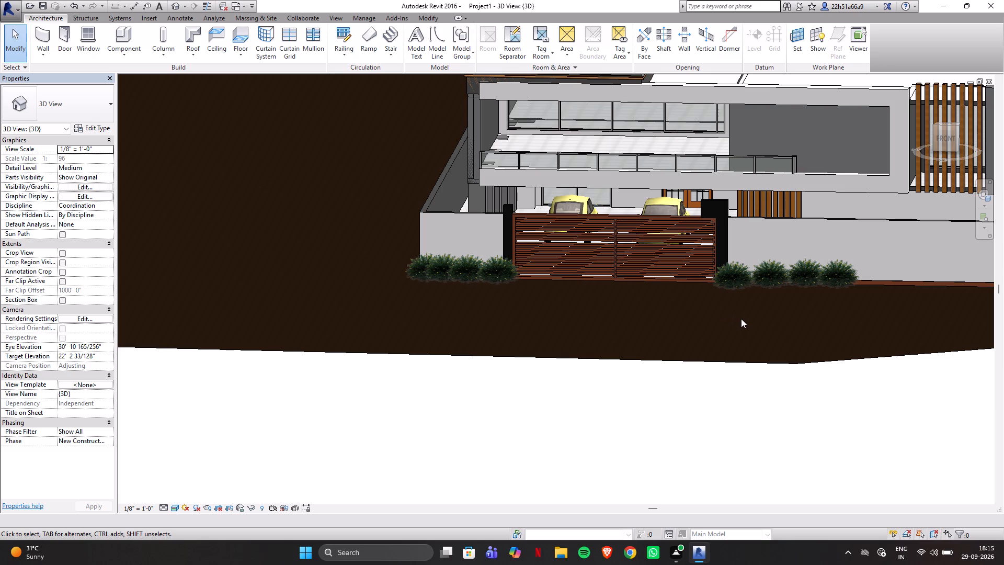
middle_click_drag(741, 319, 786, 465, "shift")
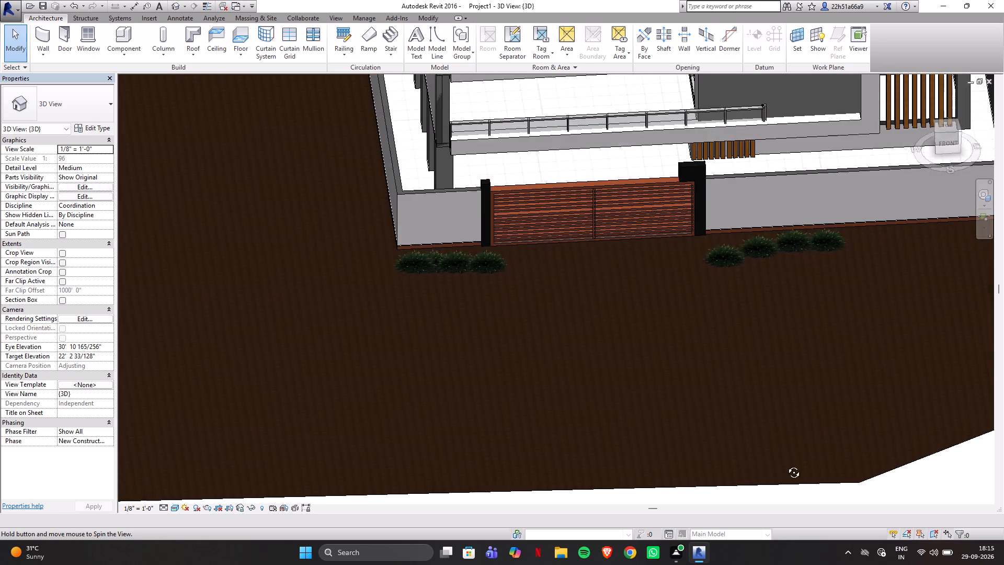
middle_click_drag(786, 465, 851, 496, "shift")
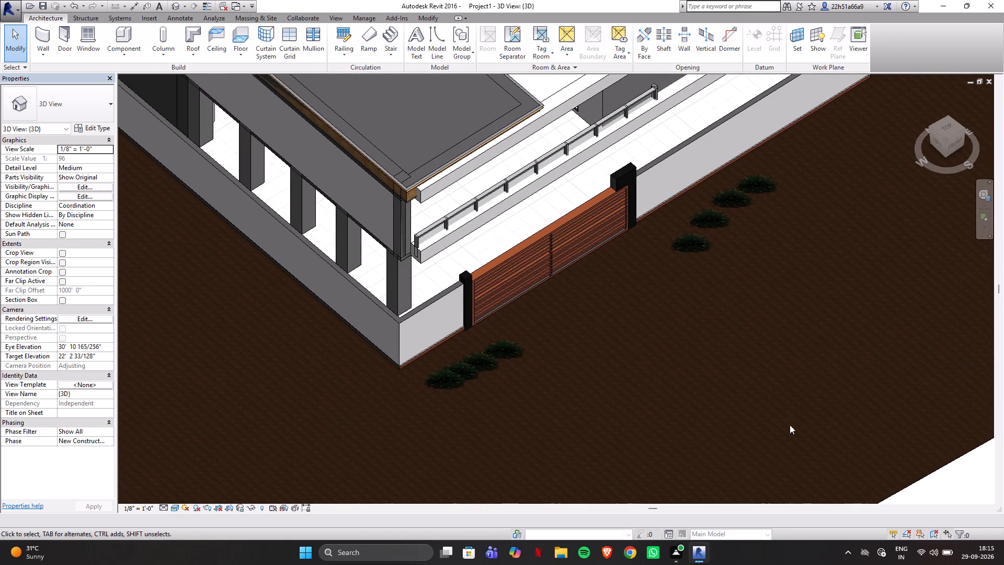
left_click(698, 258)
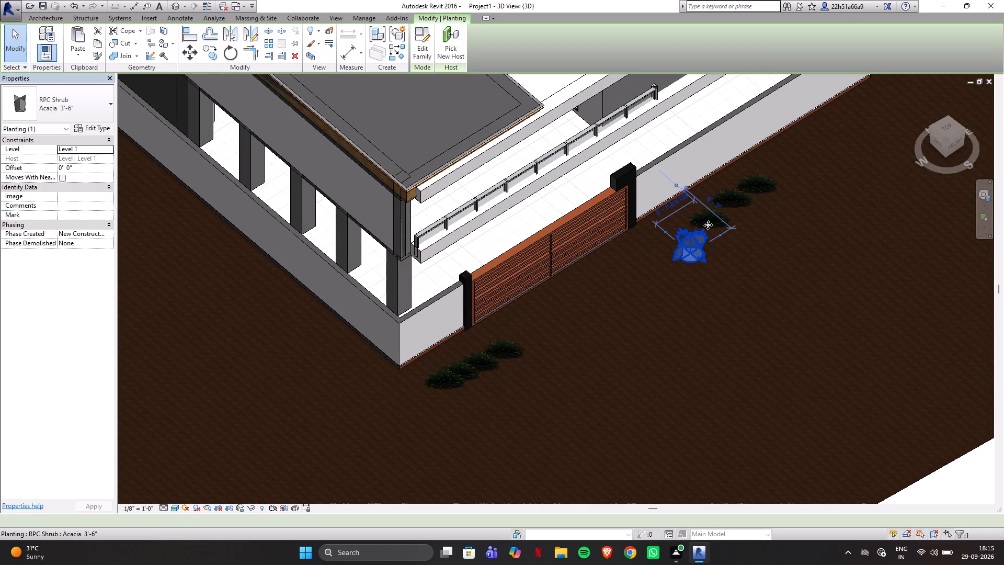
key("Left")
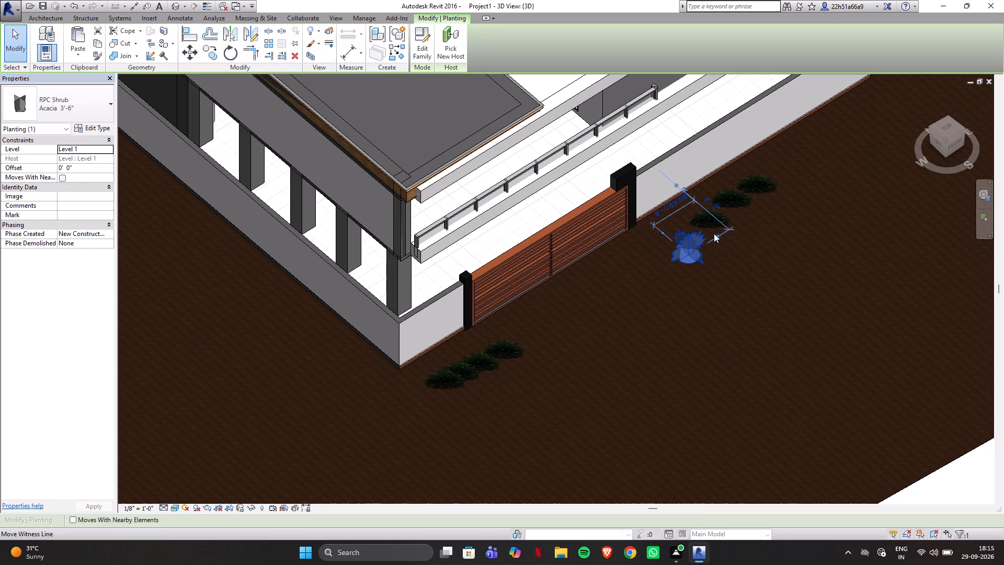
key("Up")
key("Up")
key("Up")
key("Up")
key("Up")
key("Up")
key("Up")
key("Up")
key("Up")
key("Up")
key("Up")
key("Up")
key("Up")
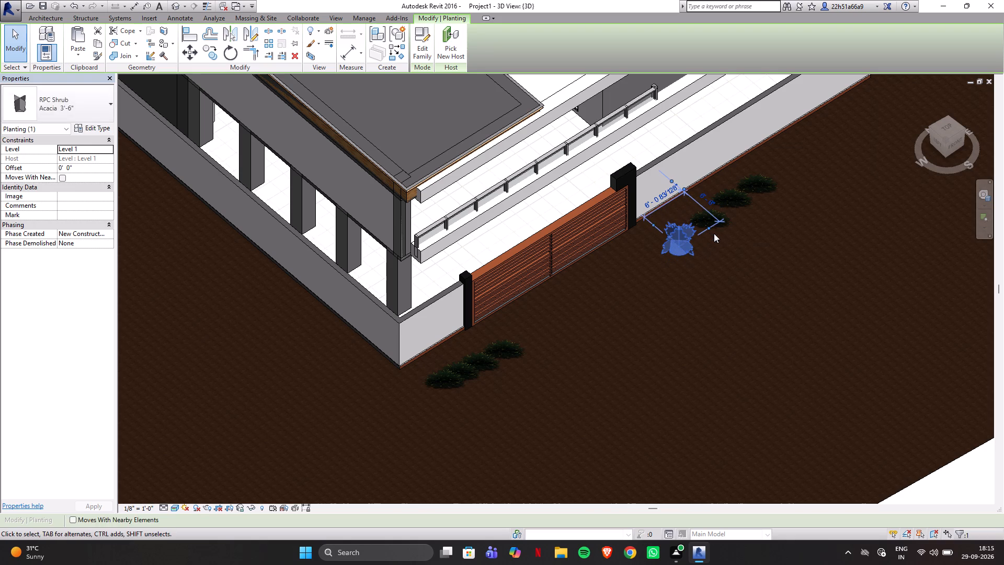
key("Up")
key("Up")
key("Up")
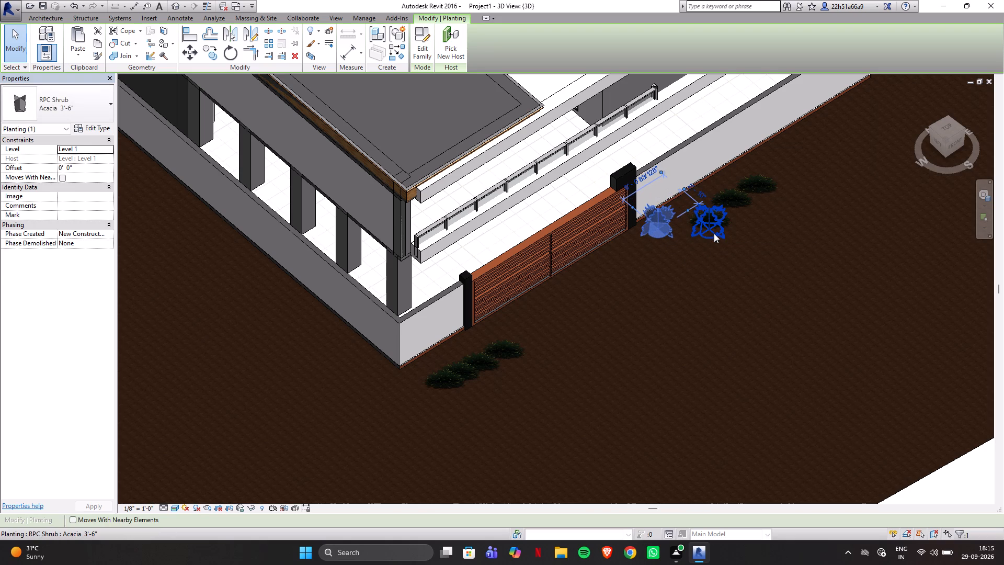
key("Up")
key("Up")
key("Up")
key("Right")
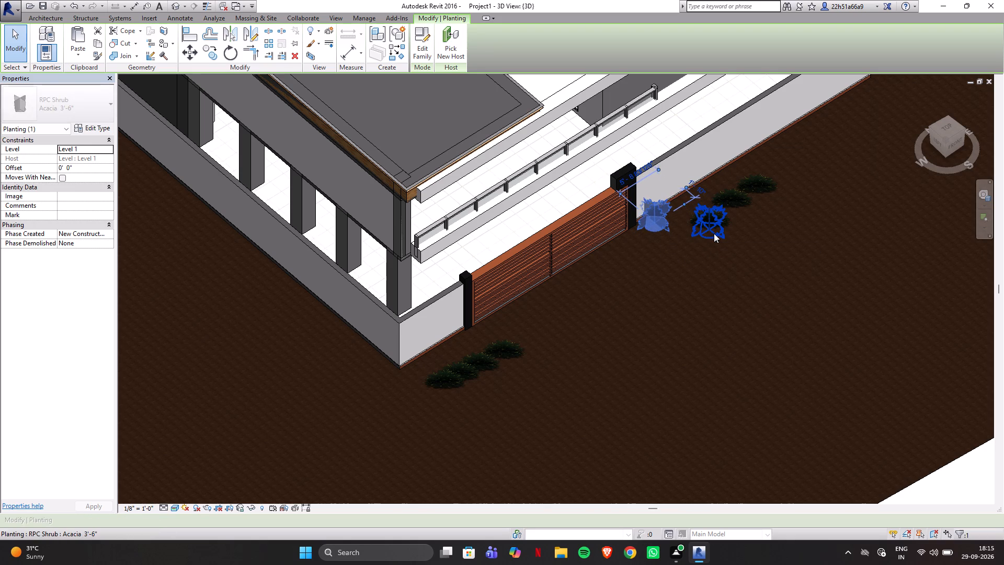
key("Escape")
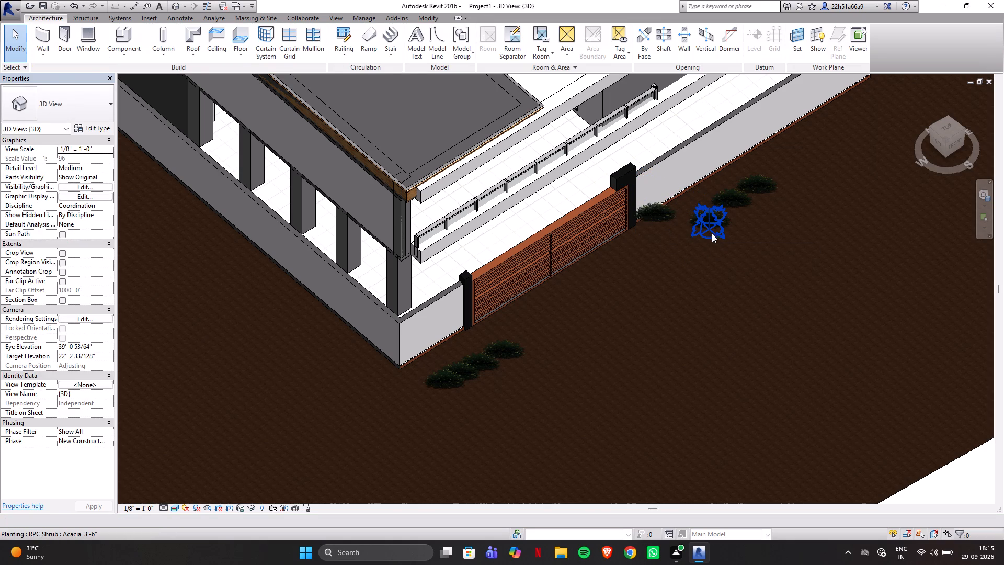
Nudge the second Acacia shrub from the wide gate post in toward the long front wall, in line with the first.
left_click(709, 232)
key("Up")
key("Up")
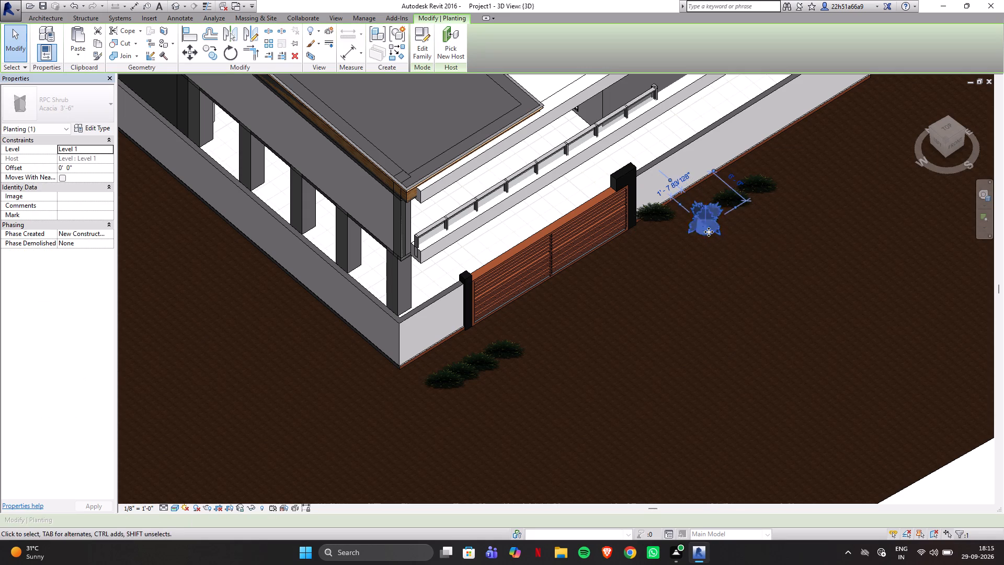
key("Up")
key("Up")
key("Up")
key("Up")
key("Up")
key("Up")
key("Up")
key("Up")
key("Up")
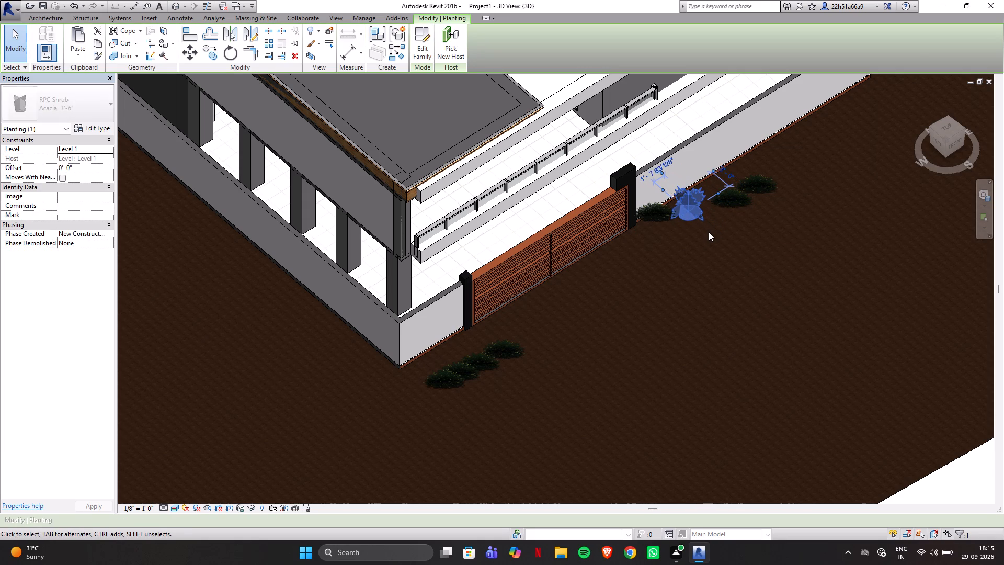
key("Up")
key("Up")
key("Up")
key("Up")
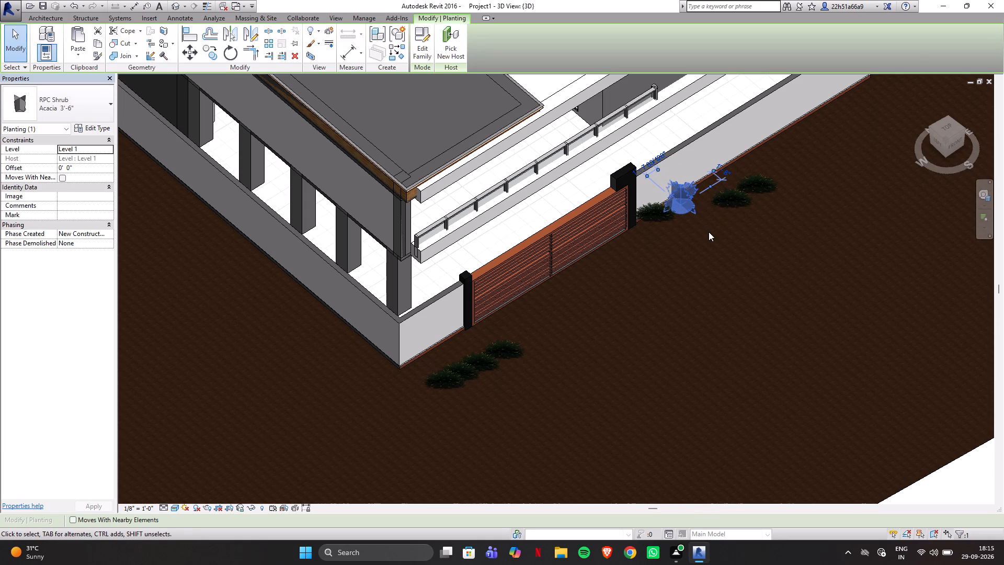
key("Up")
Nudge the third Acacia shrub from the wide gate post in toward the long front wall, continuing the aligned row.
left_click(731, 199)
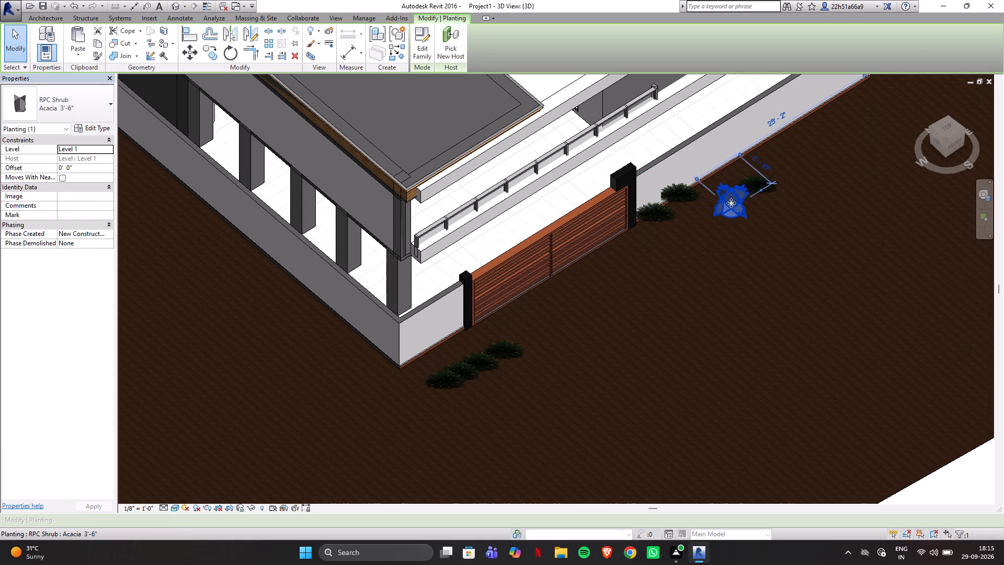
key("Up")
key("Up")
key("Up")
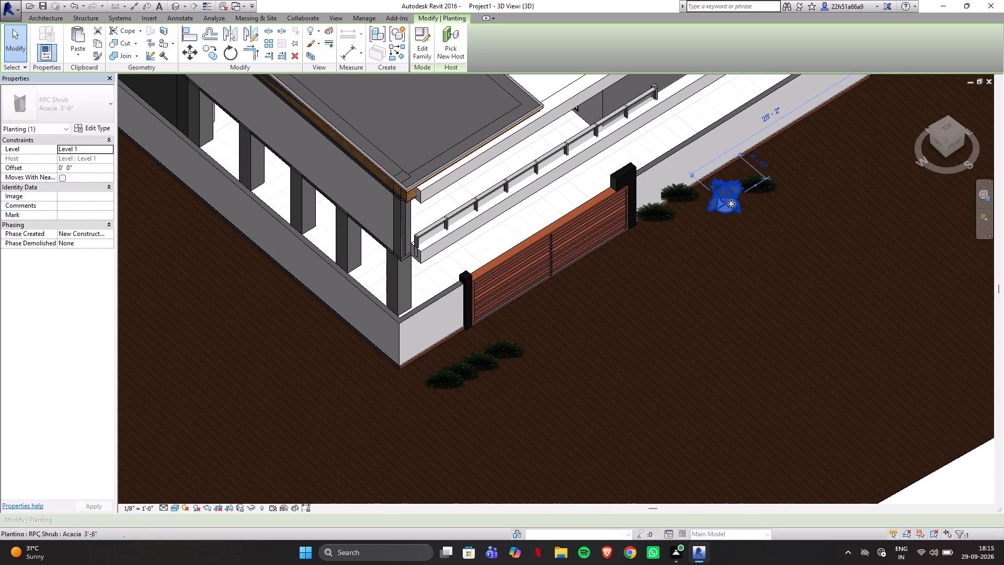
key("Up")
key("Up")
key("Up")
key("Up")
key("Up")
key("Up")
key("Up")
key("Up")
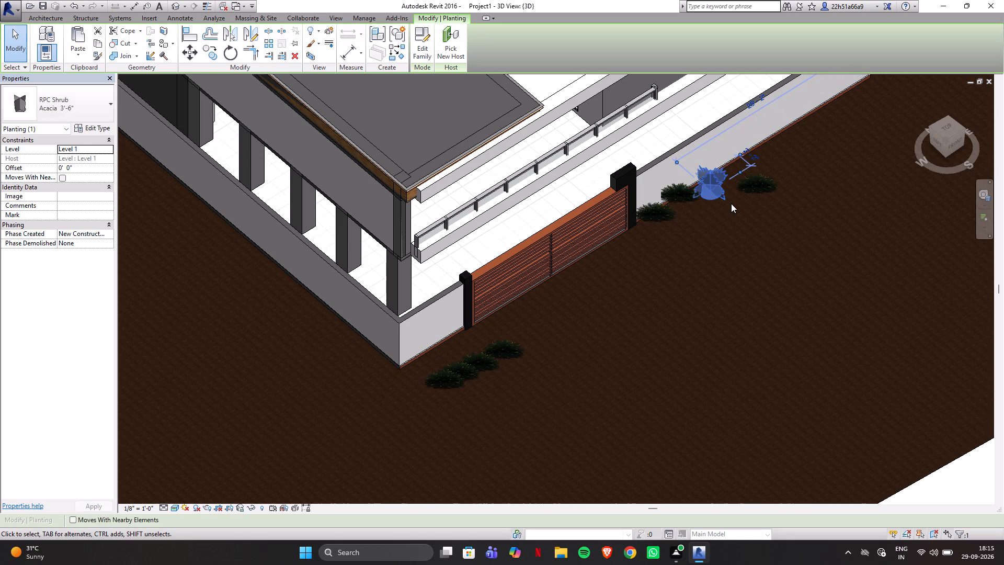
key("Up")
key("Up")
key("Up")
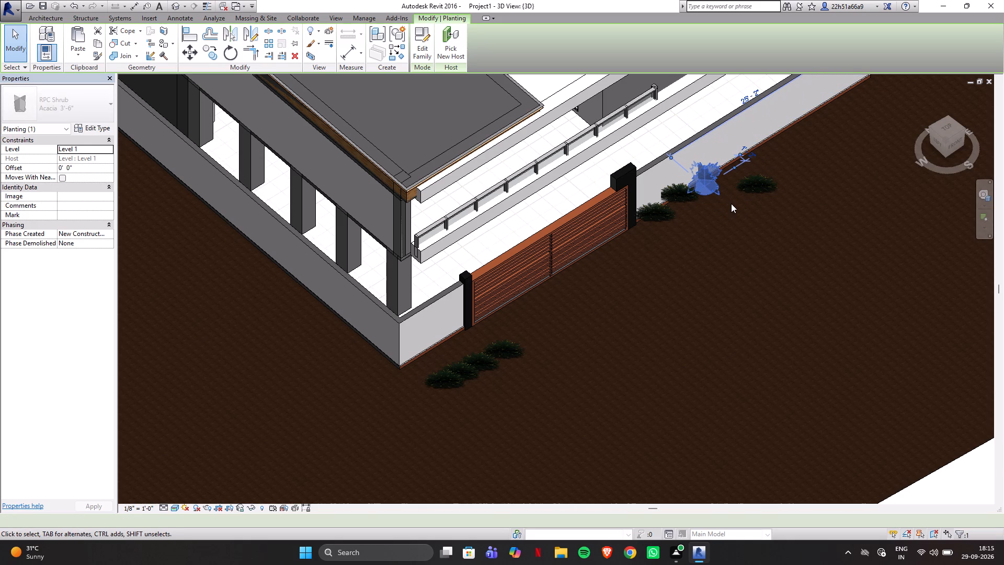
Nudge the fourth, outermost Acacia shrub in toward the long front wall to complete the aligned row, and clear the selection.
left_click(758, 185)
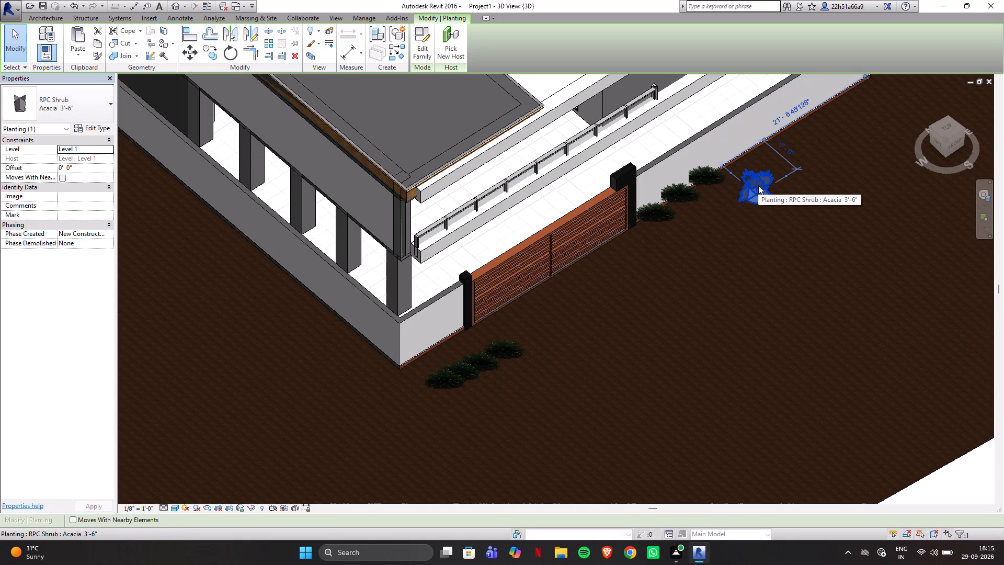
key("Up")
key("Up")
key("Up")
key("Up")
key("Up")
key("Up")
key("Up")
key("Up")
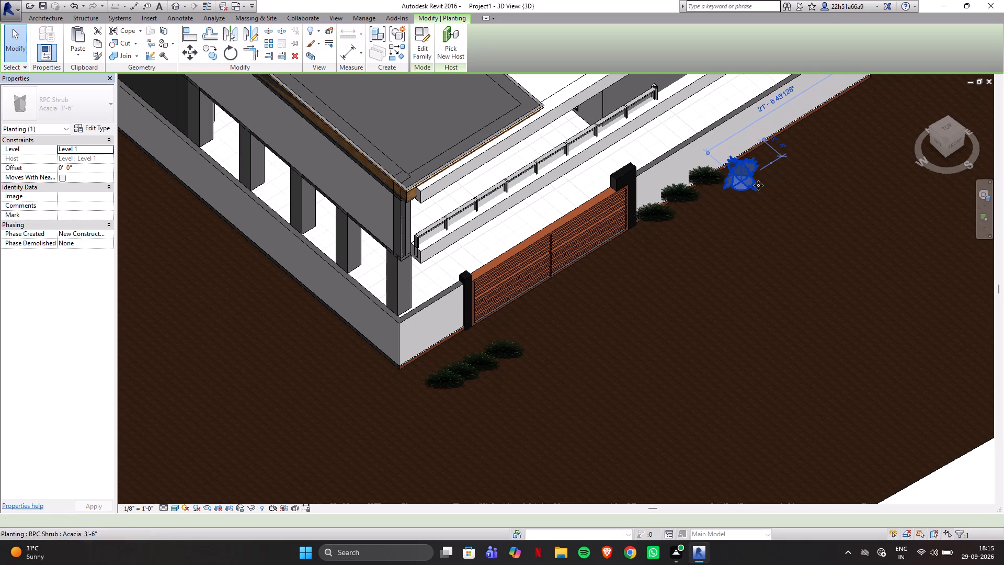
key("Up")
key("Up")
key("Up")
key("Up")
key("Up")
key("Up")
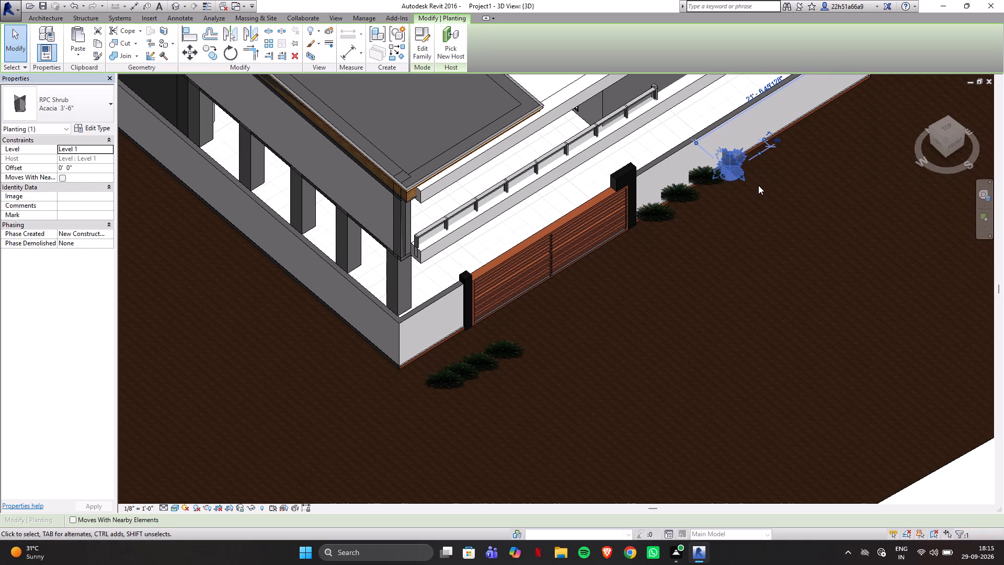
key("Escape")
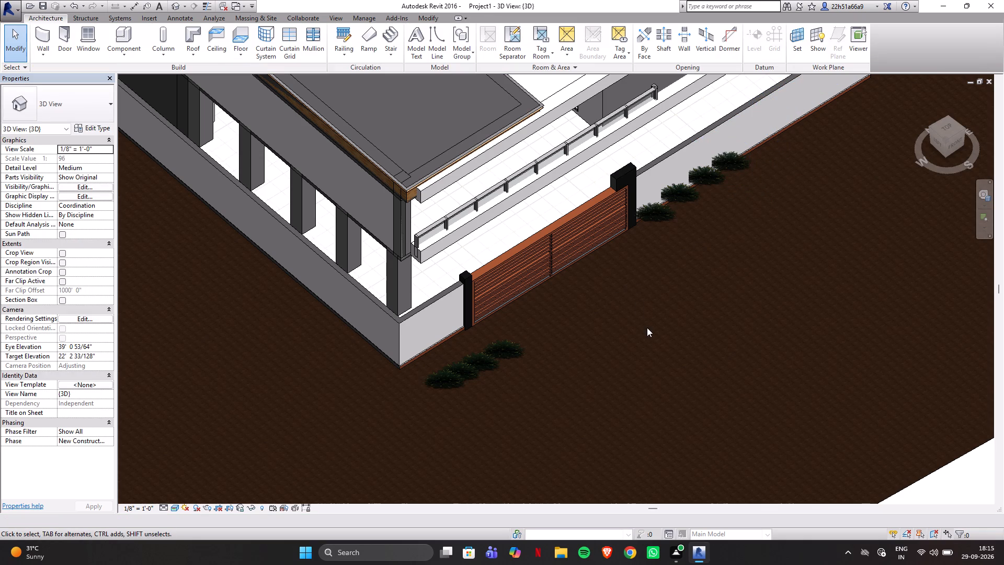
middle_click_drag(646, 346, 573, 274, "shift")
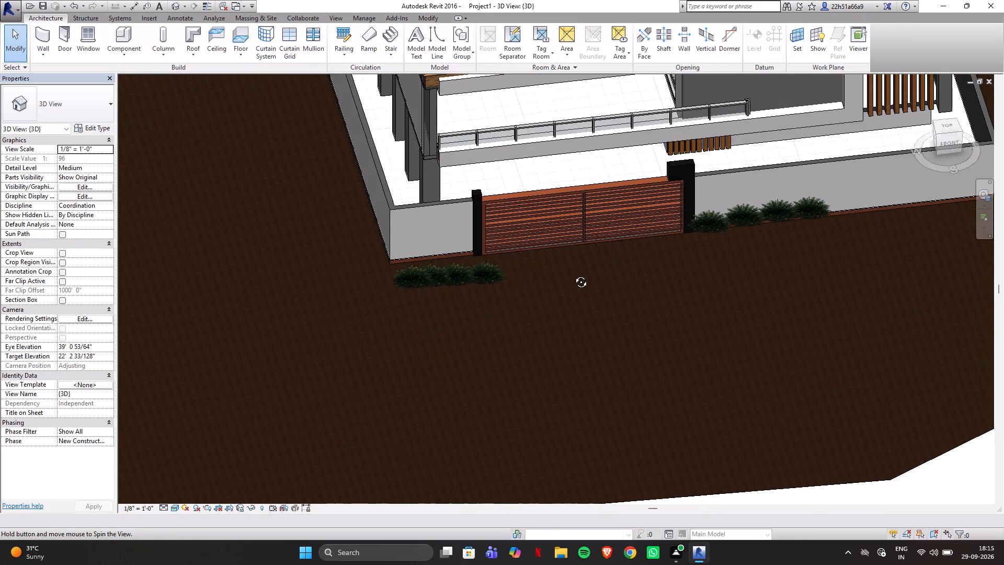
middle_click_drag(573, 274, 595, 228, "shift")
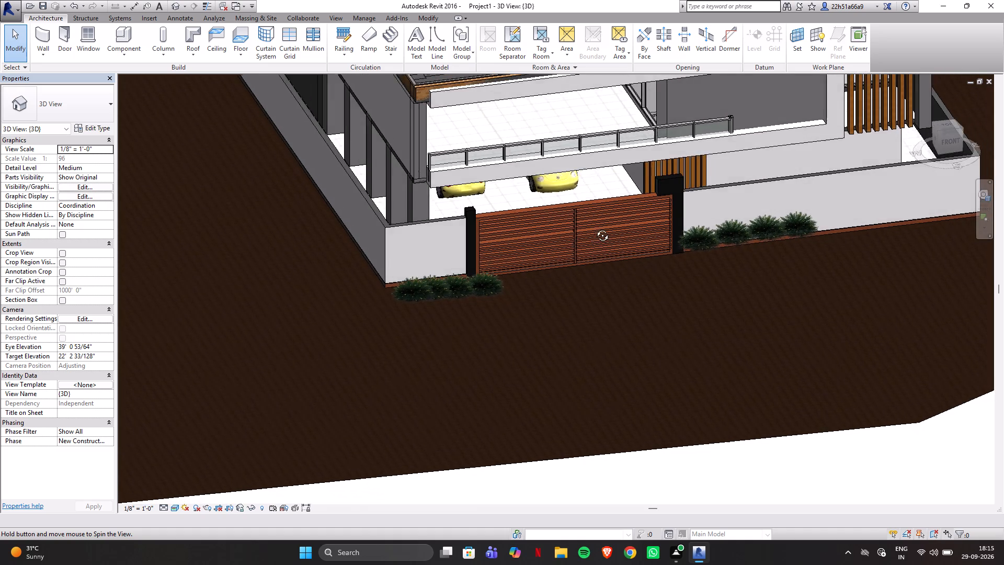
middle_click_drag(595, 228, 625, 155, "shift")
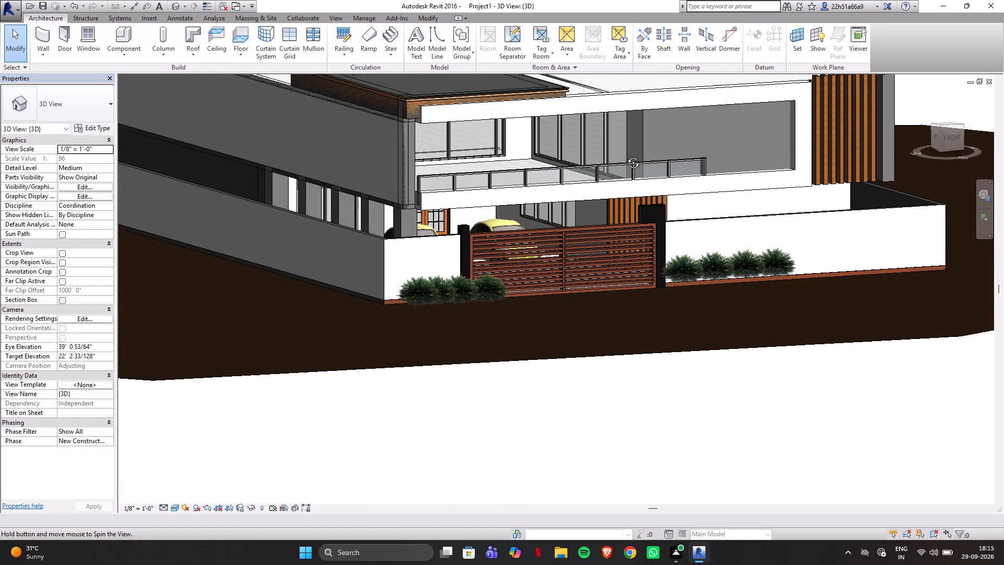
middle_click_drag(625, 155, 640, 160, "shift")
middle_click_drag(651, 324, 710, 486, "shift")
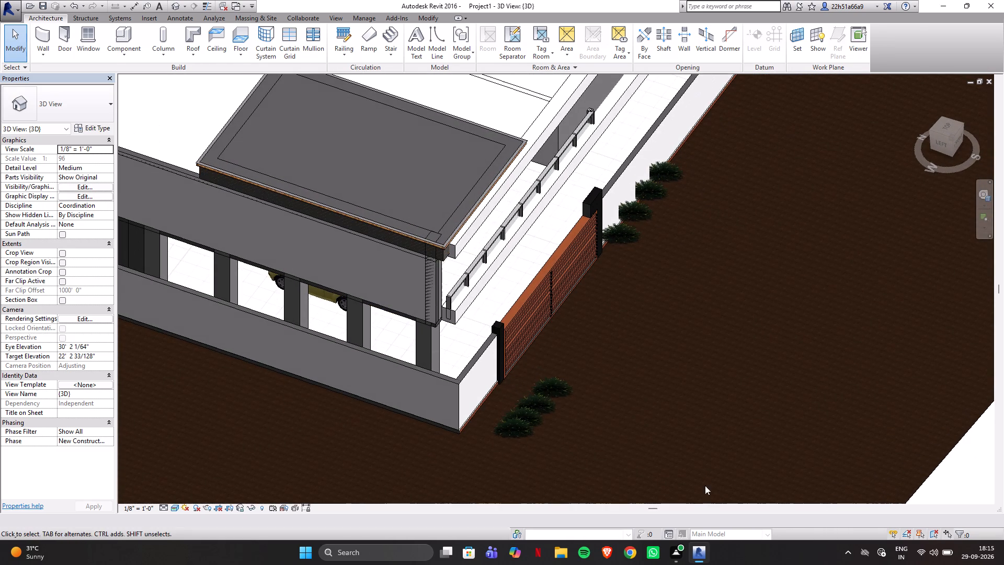
Nudge the four Acacia shrubs beside the narrow gate post together as a group, close against the short front boundary wall, and clear the selection.
left_click(565, 390)
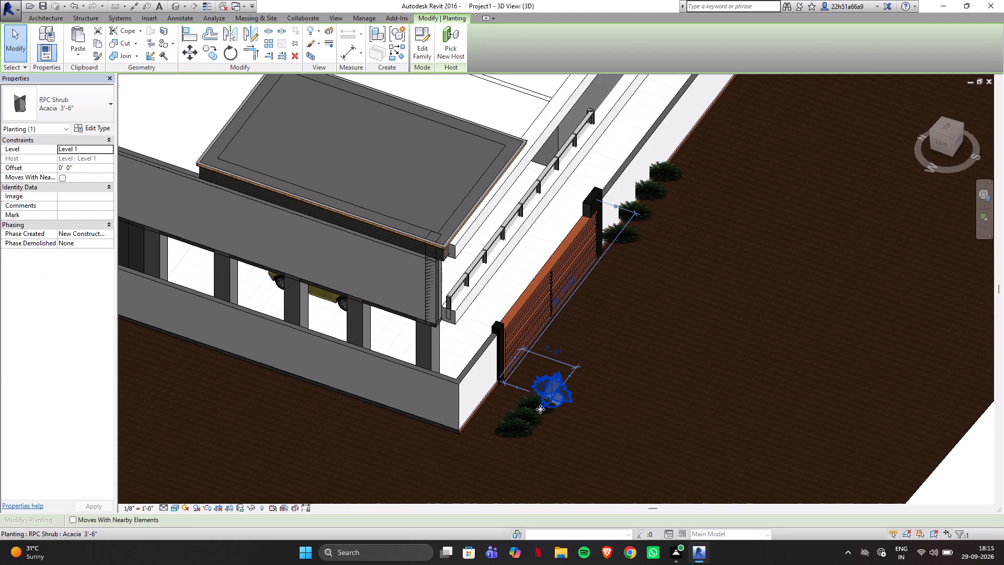
left_click(540, 402, "shift")
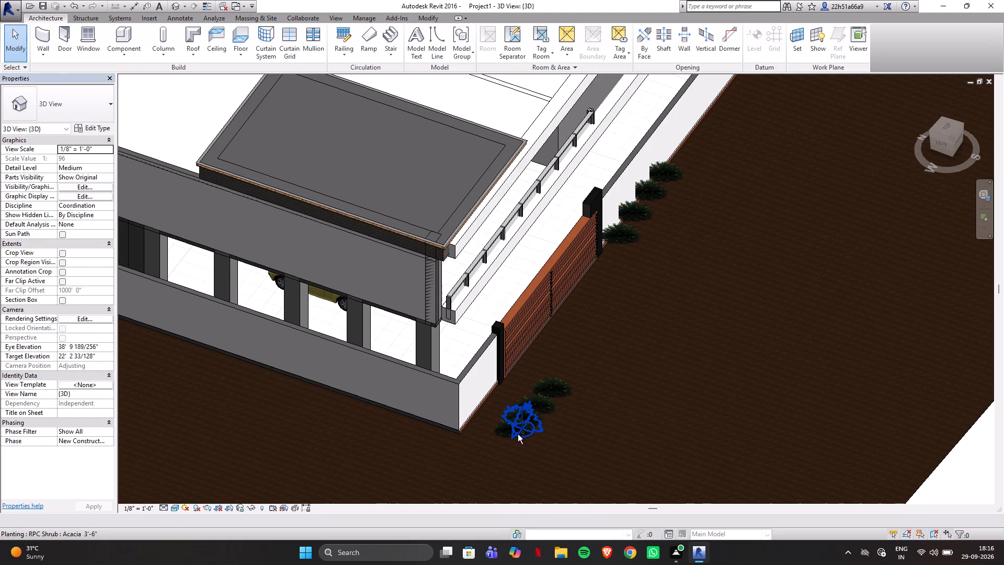
left_click(518, 434, "ctrl")
left_click(498, 432, "ctrl")
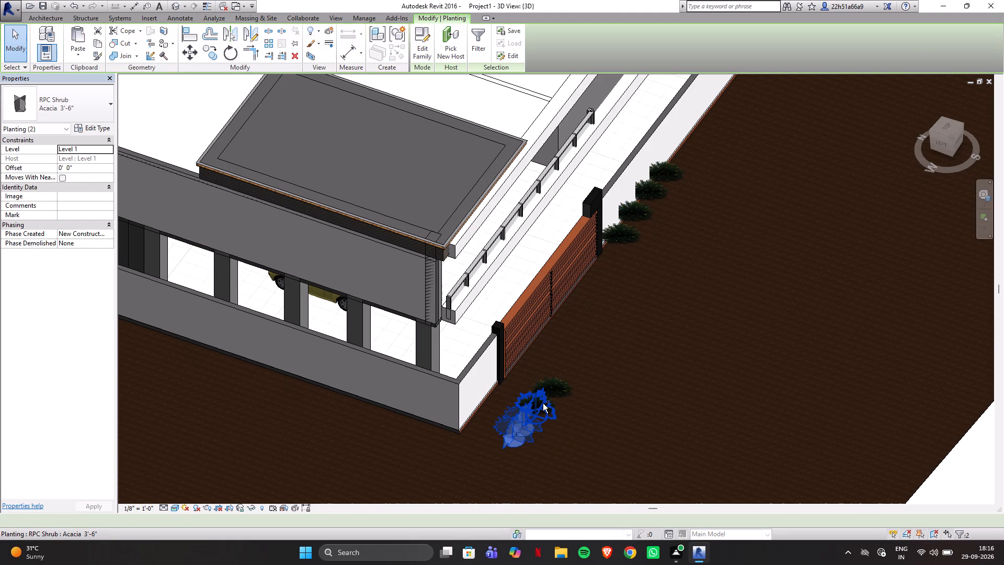
left_click(543, 403, "ctrl")
left_click(558, 389, "ctrl")
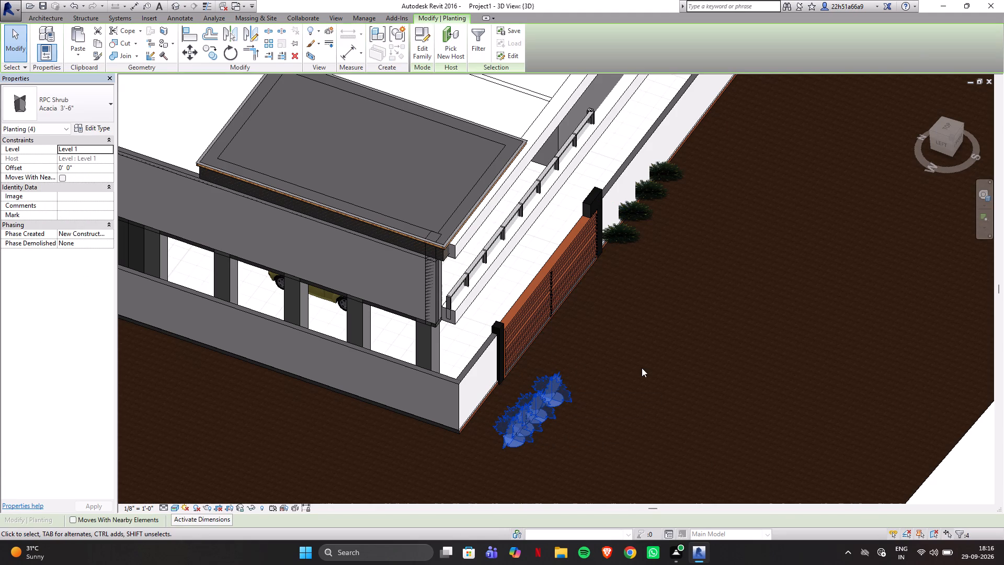
key("Up")
key("Down")
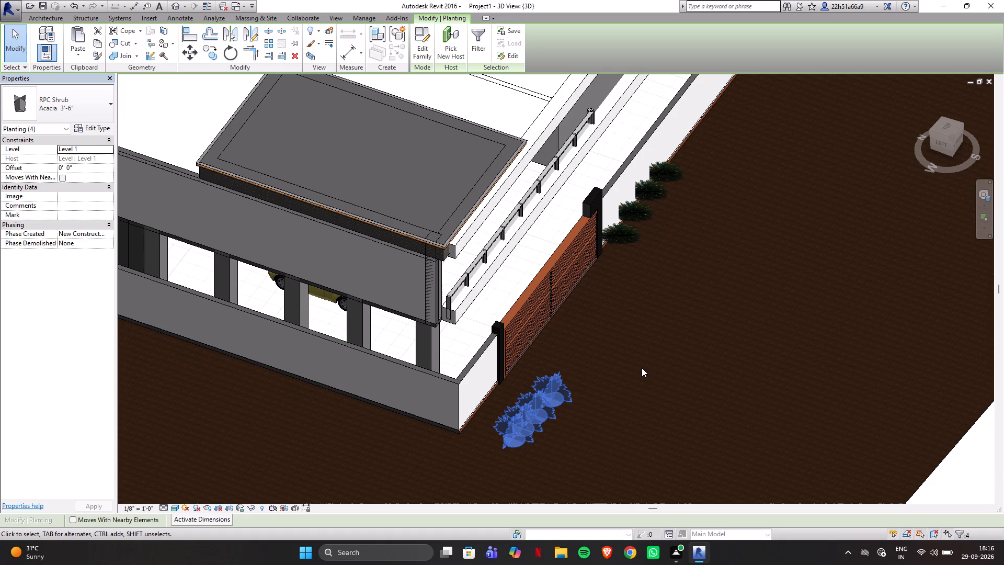
key("Left")
key("Left")
key("Left")
key("Left")
key("Left")
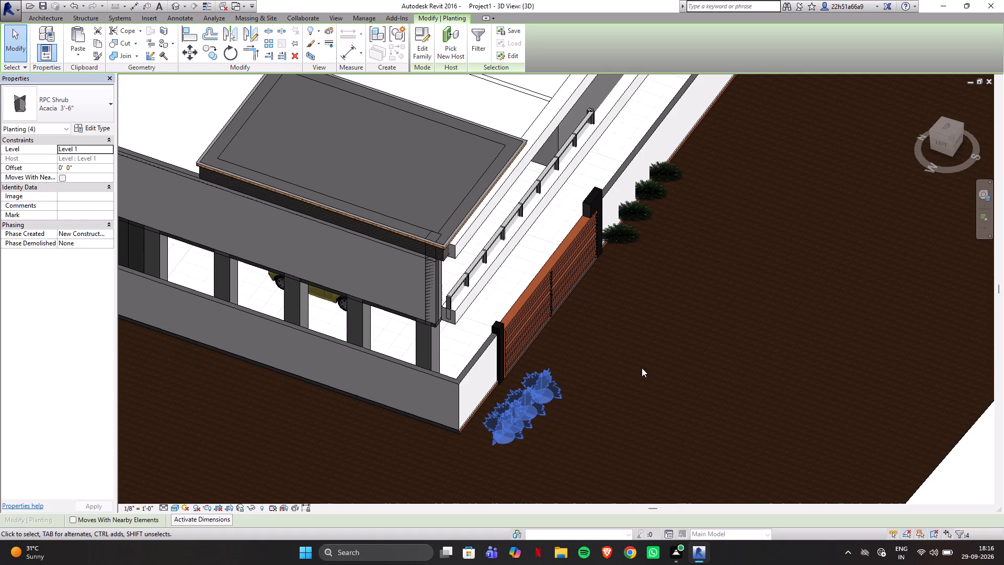
key("Left")
key("Left")
key("Left")
key("Left")
key("Left")
key("Left")
key("Left")
key("Left")
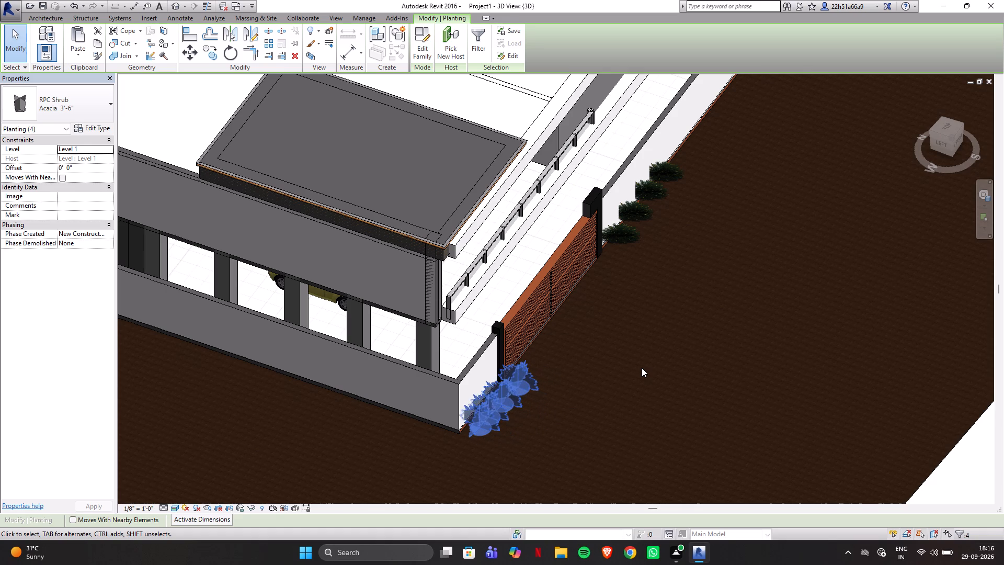
key("Left")
key("Left")
key("Left")
key("Escape")
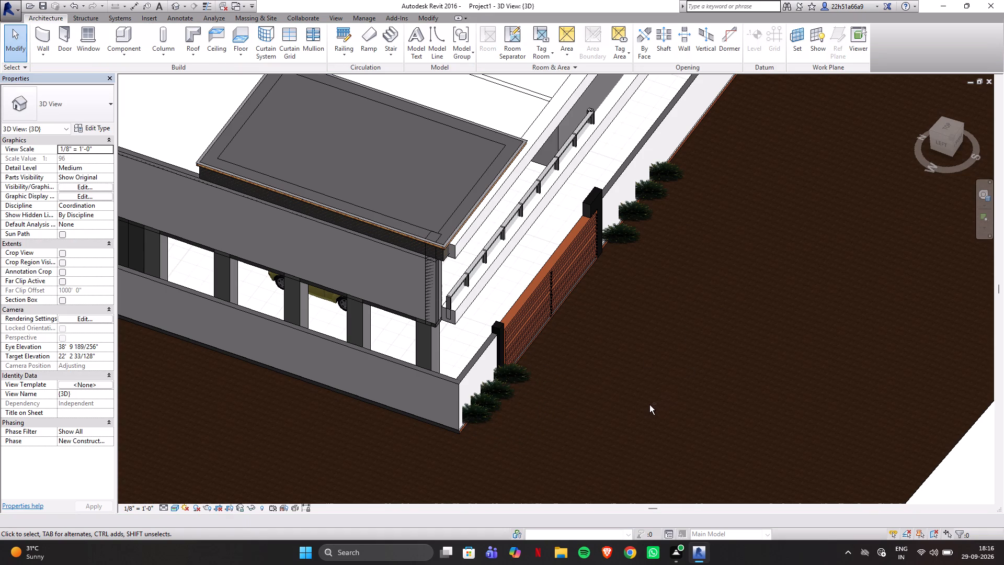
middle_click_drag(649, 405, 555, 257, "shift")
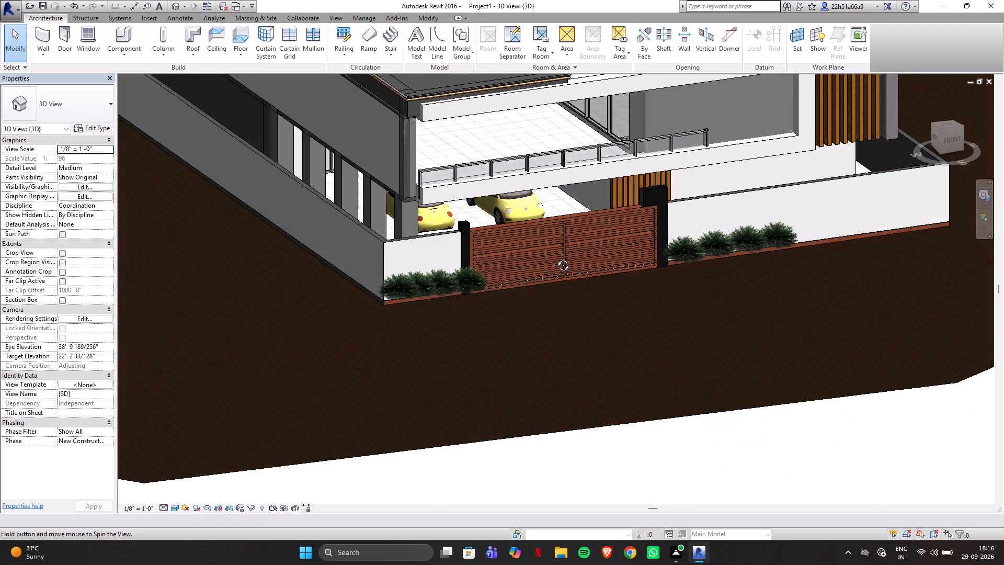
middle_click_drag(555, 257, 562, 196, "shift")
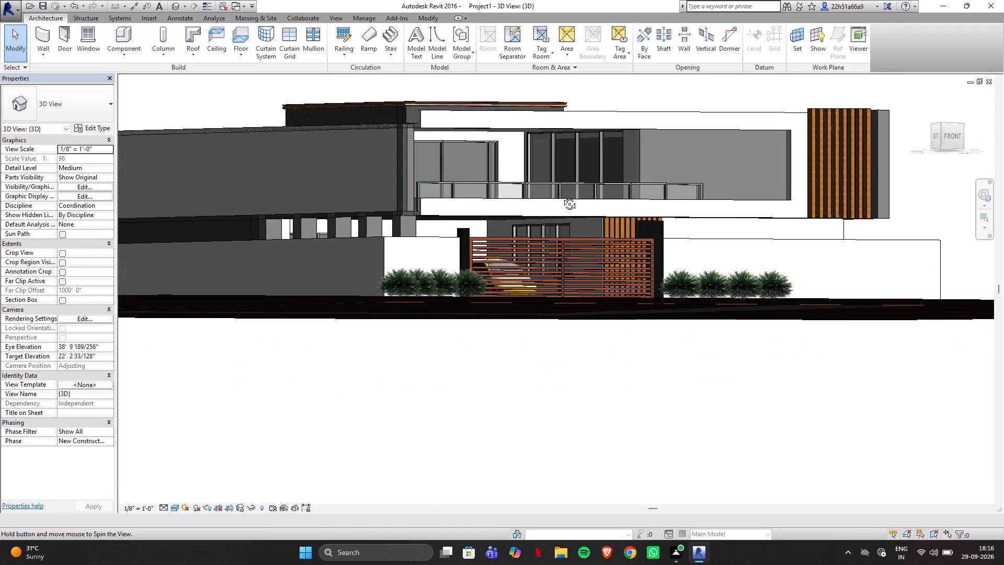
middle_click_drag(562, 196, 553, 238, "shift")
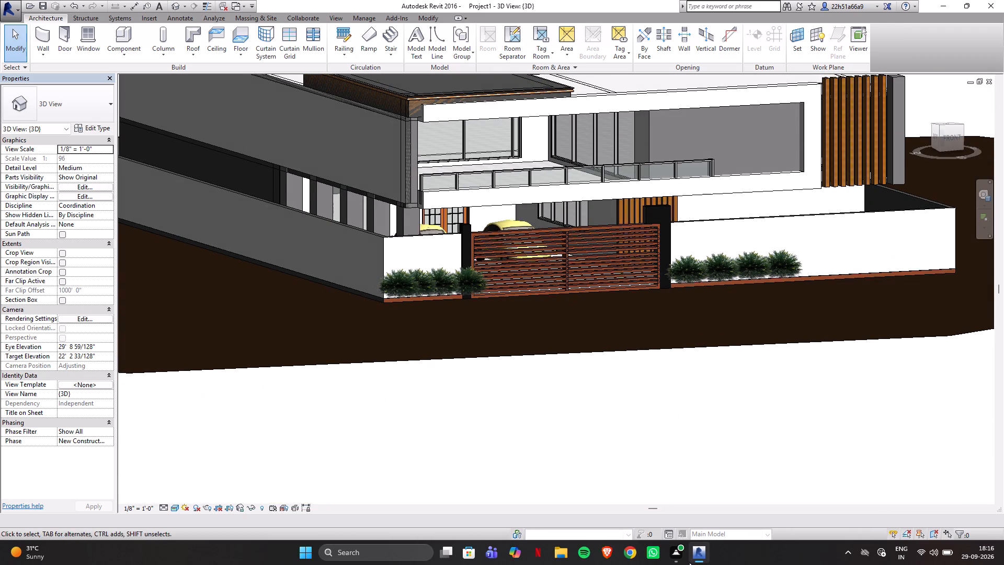
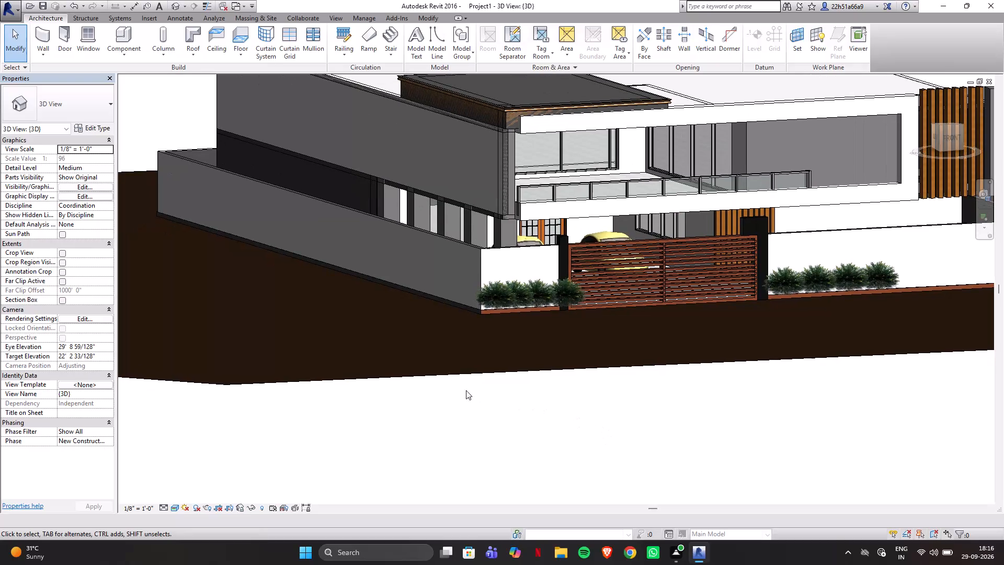
Review the whole house with its gate and boundary shrubs from the front, and restore the 3D view to its home orientation.
scroll(418, 356, "down", 4)
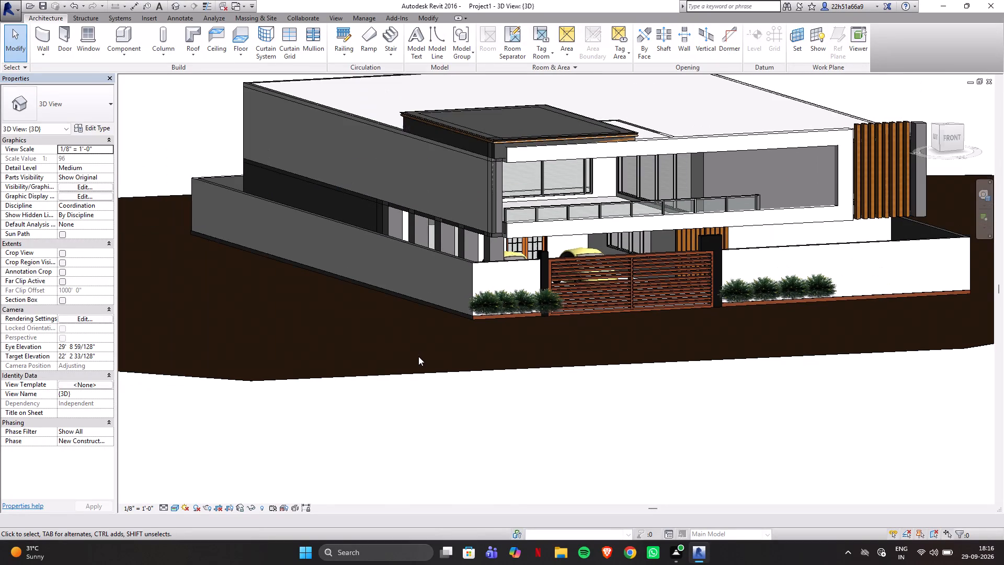
scroll(418, 356, "down", 1)
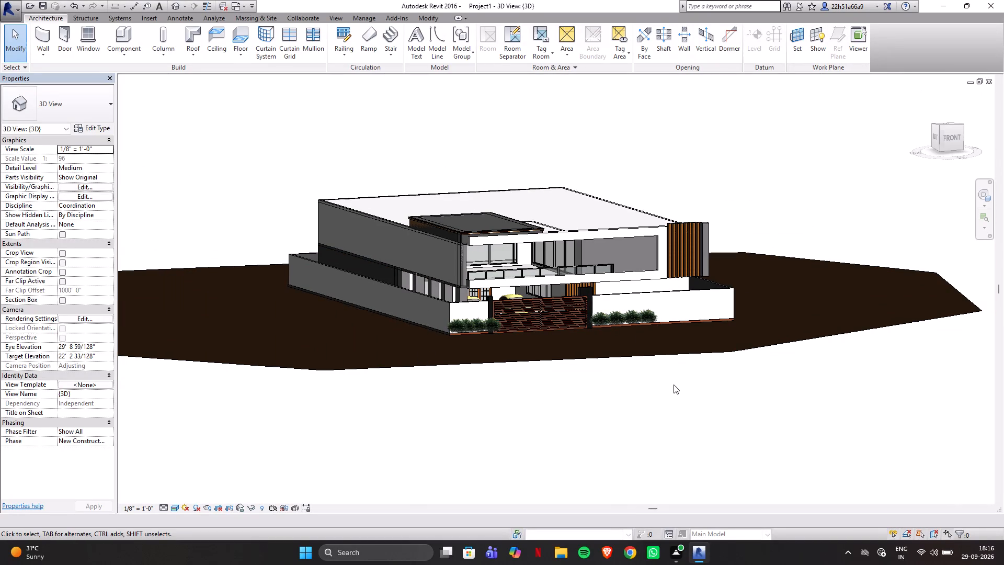
middle_click_drag(664, 389, 642, 369, "shift")
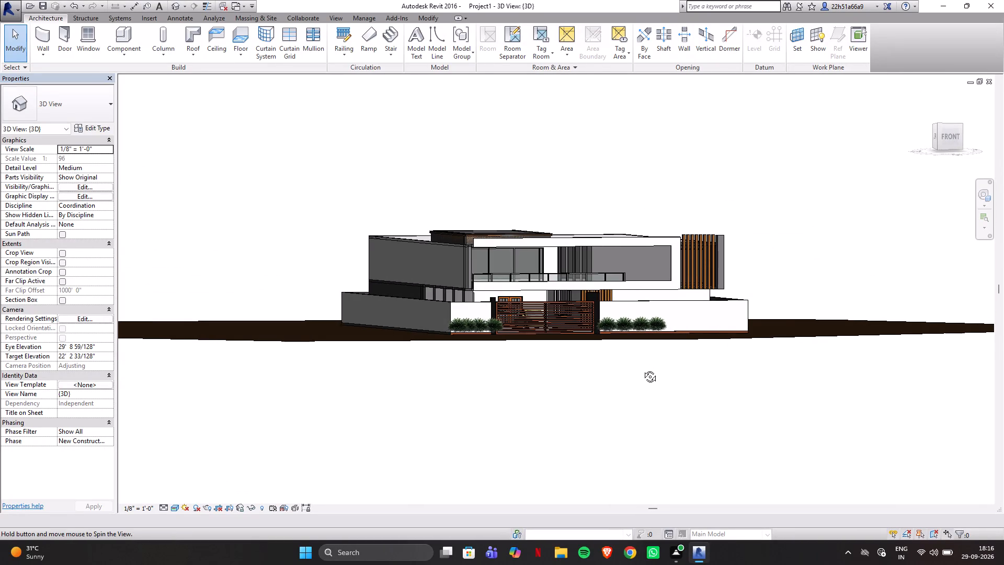
middle_click_drag(642, 369, 627, 371, "shift")
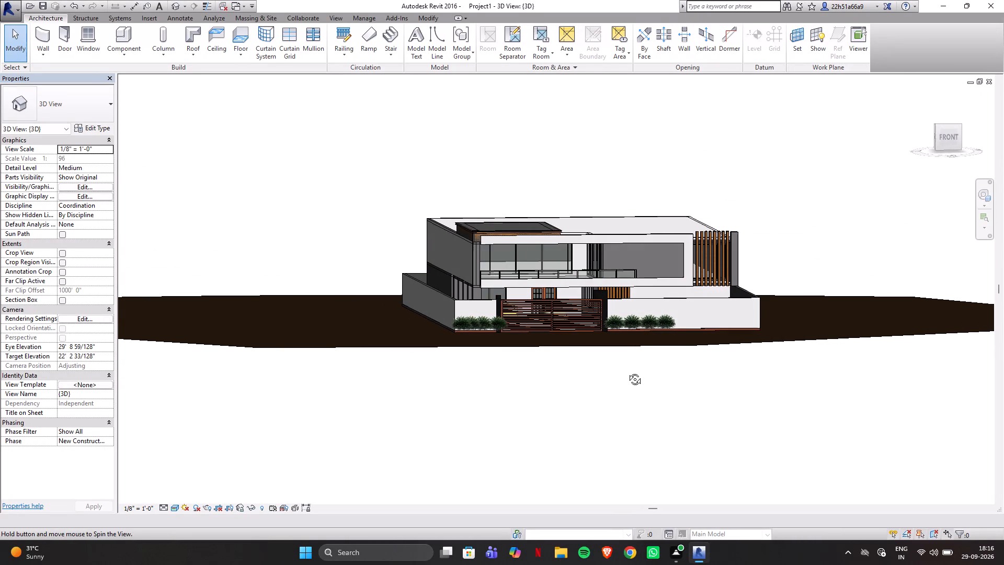
middle_click_drag(627, 371, 615, 370, "shift")
left_click(184, 8)
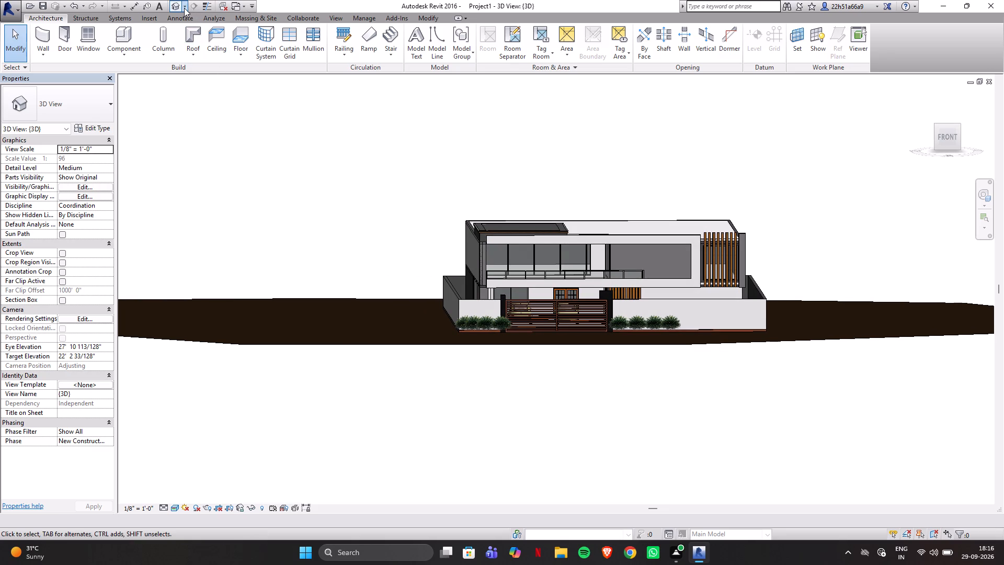
left_click(1002, 141)
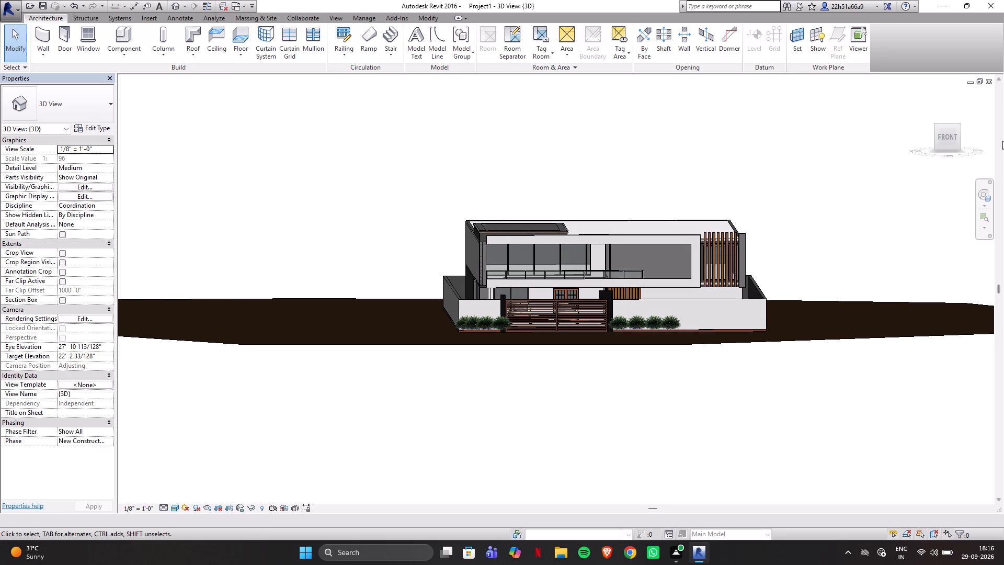
left_click(1002, 141)
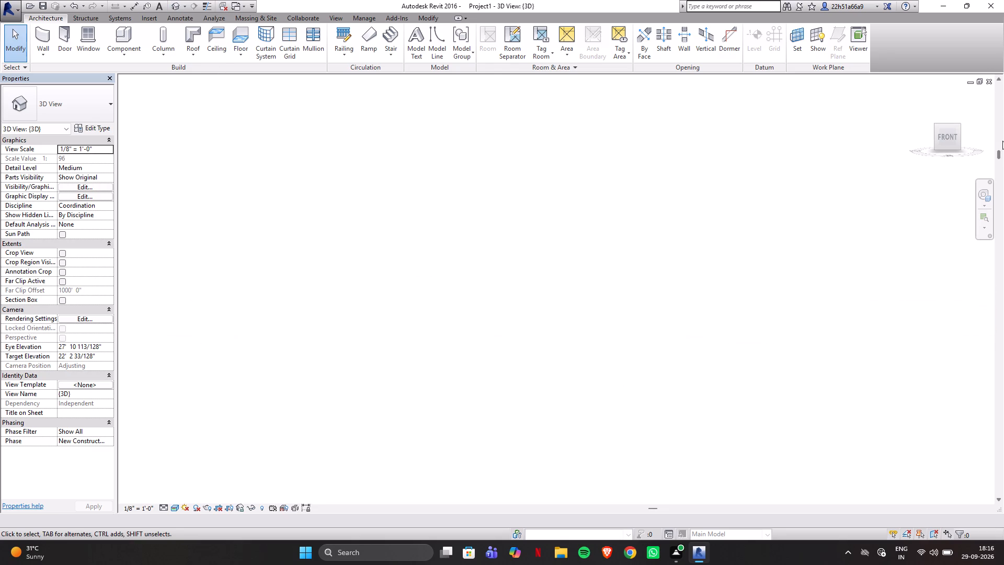
left_click(1002, 141)
left_click_drag(998, 88, 998, 97)
left_click_drag(998, 97, 998, 115)
left_click(926, 97)
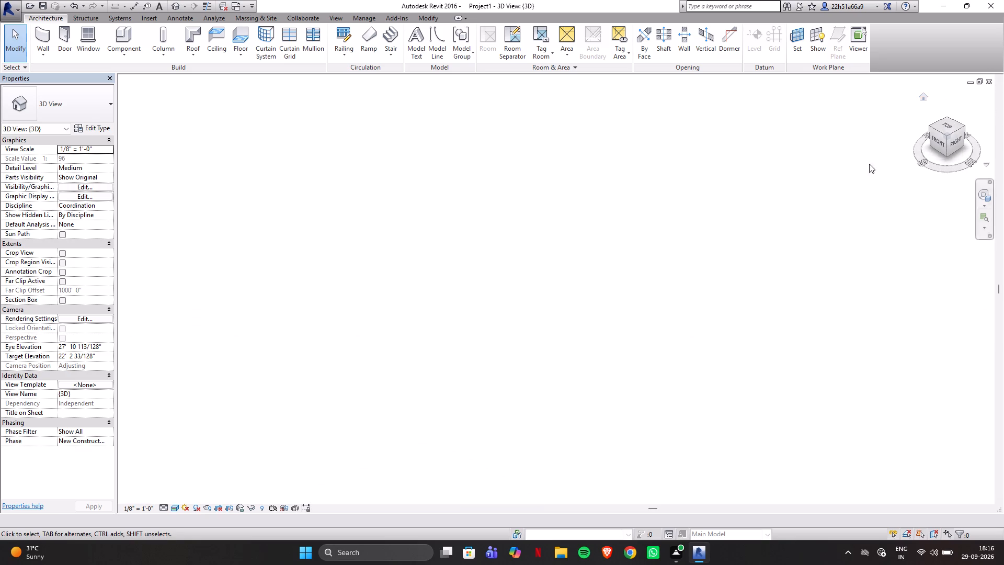
scroll(579, 383, "up", 3)
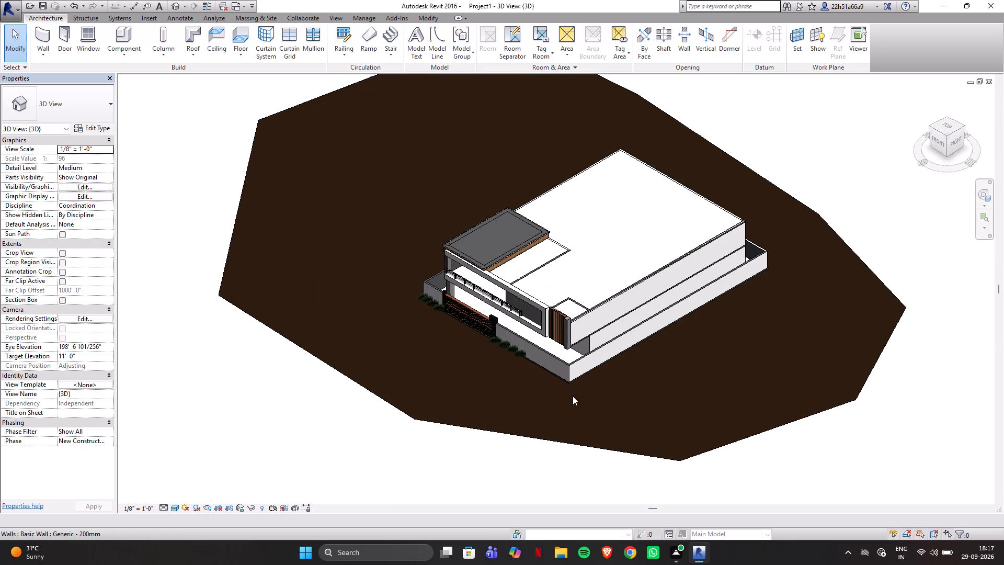
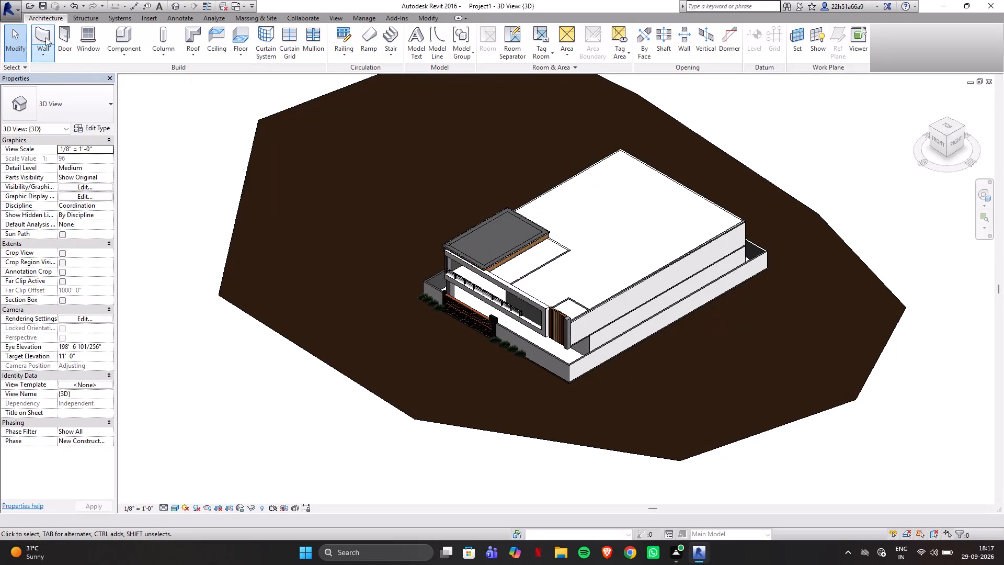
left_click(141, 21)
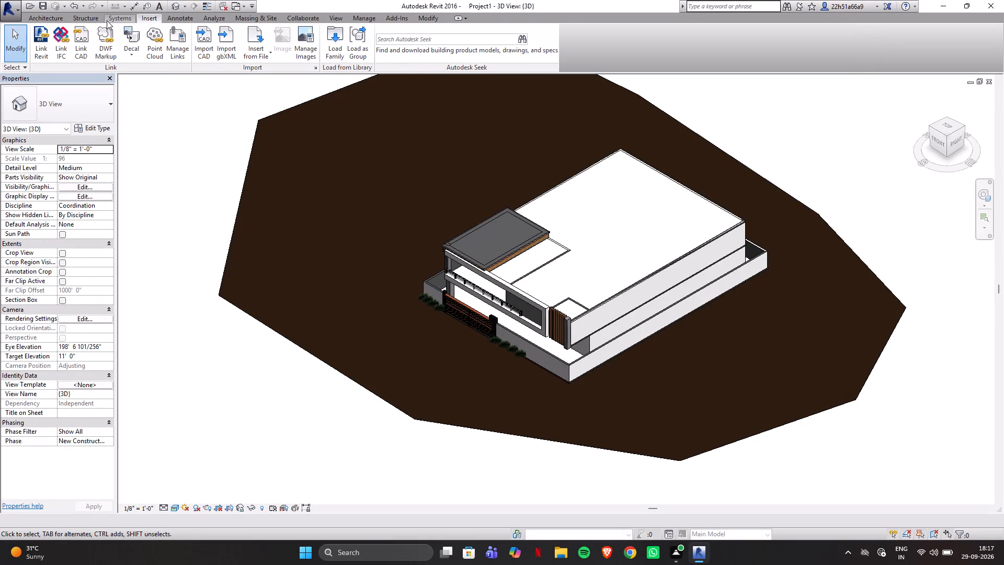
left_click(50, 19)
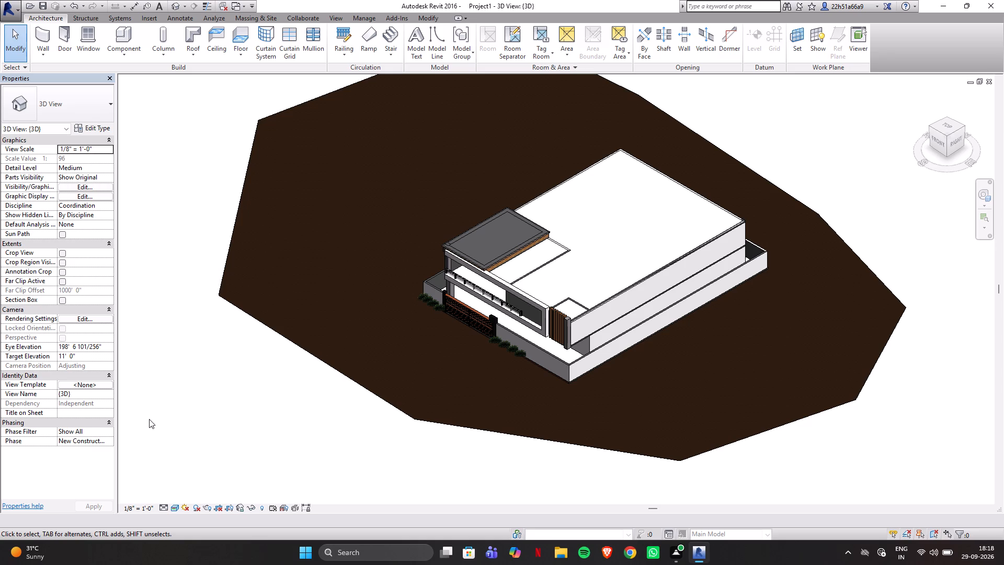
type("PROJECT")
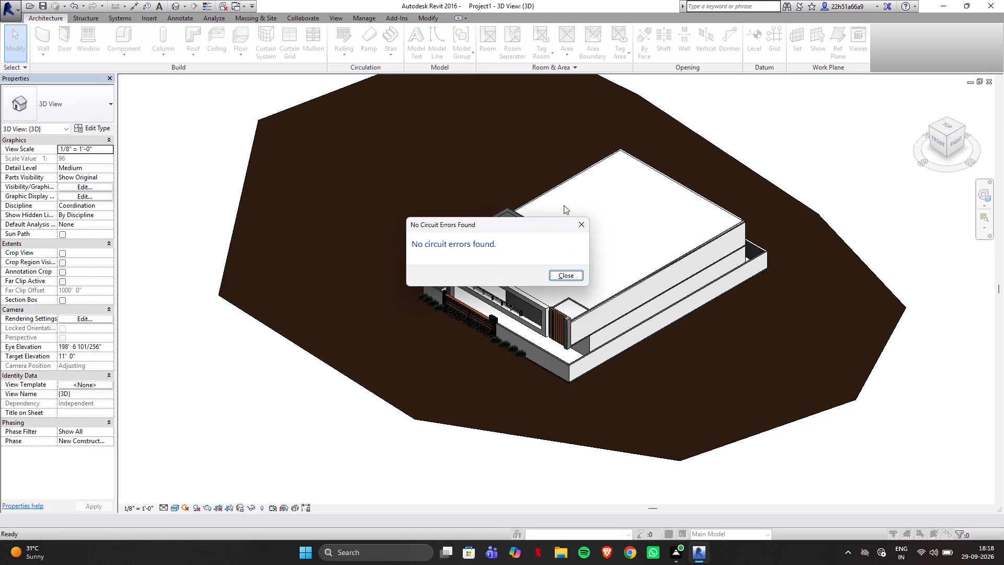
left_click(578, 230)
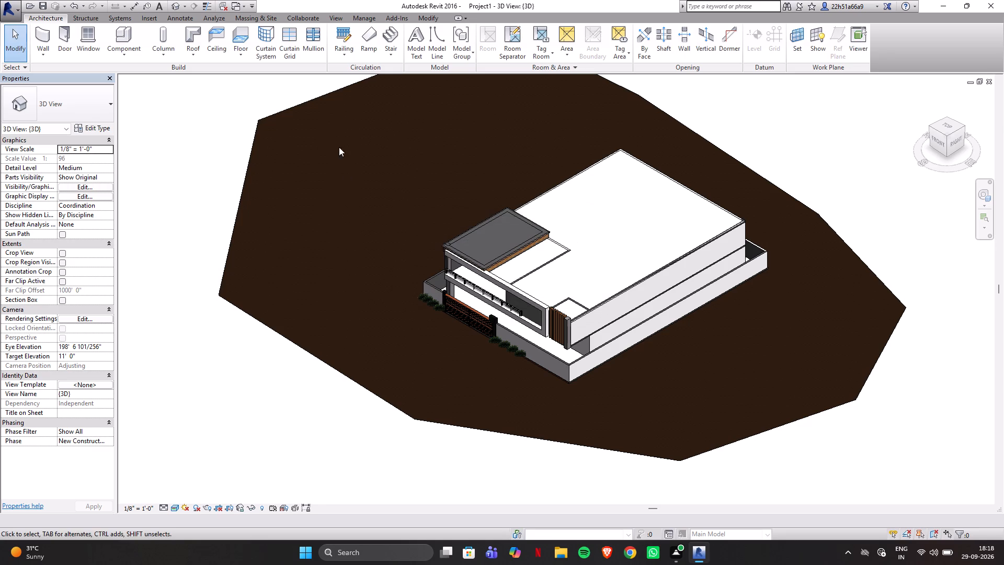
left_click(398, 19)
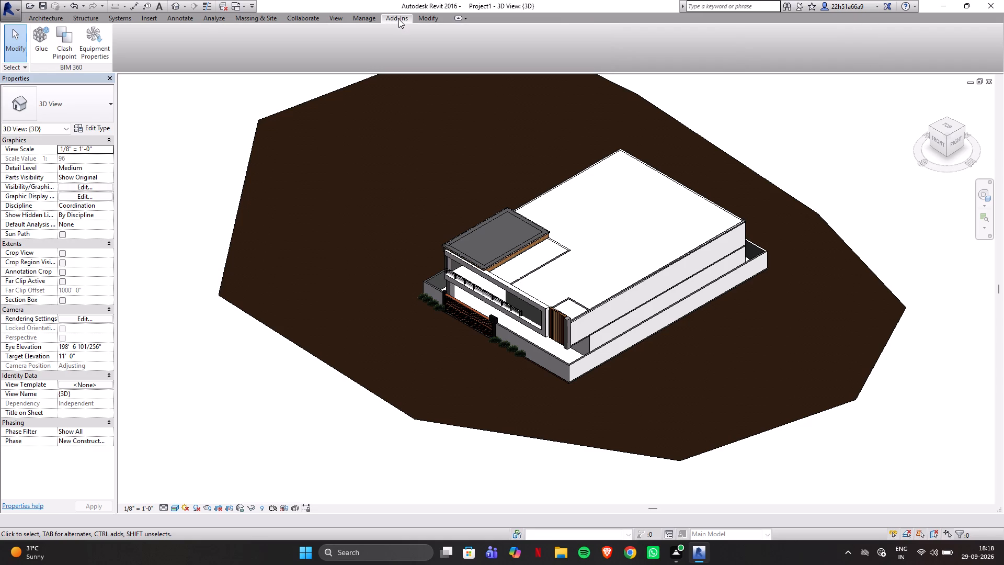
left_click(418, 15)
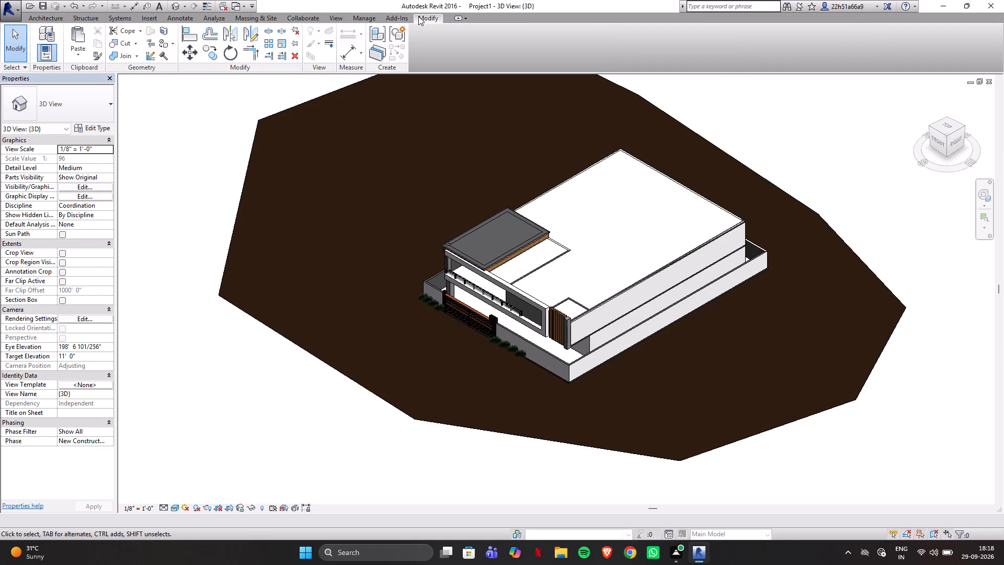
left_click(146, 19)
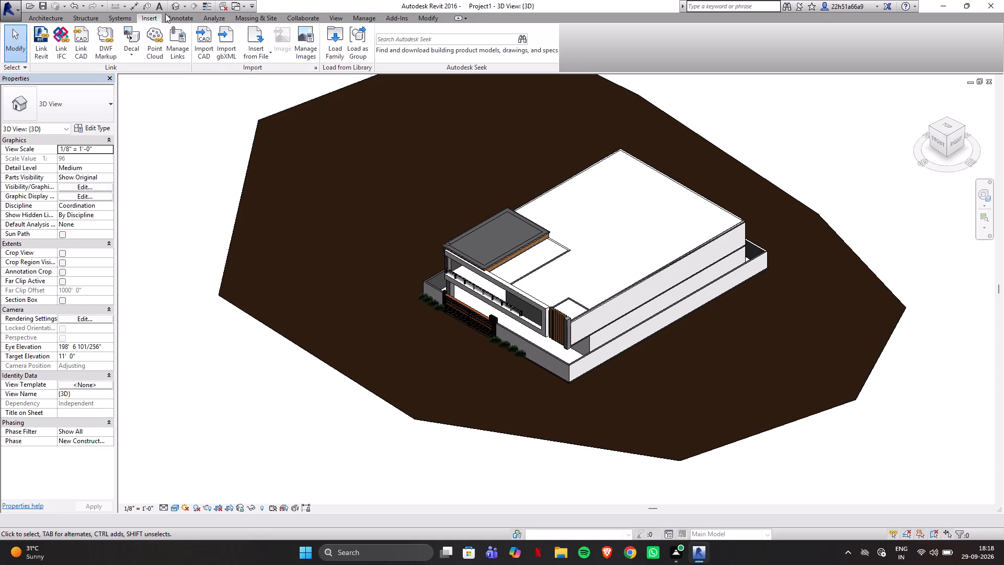
Display the Project Browser so the project's views can be opened.
left_click(334, 13)
left_click(335, 18)
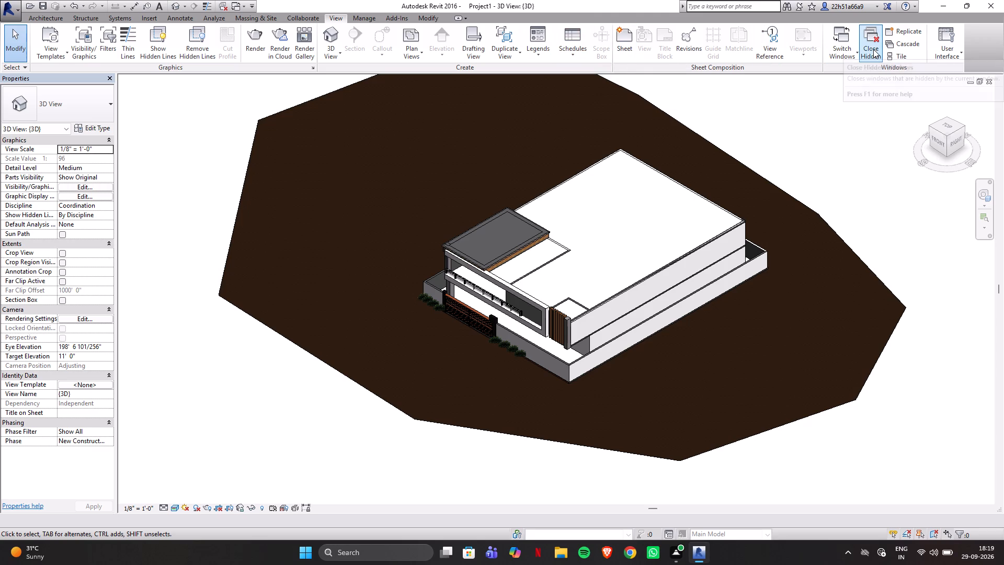
left_click(855, 53)
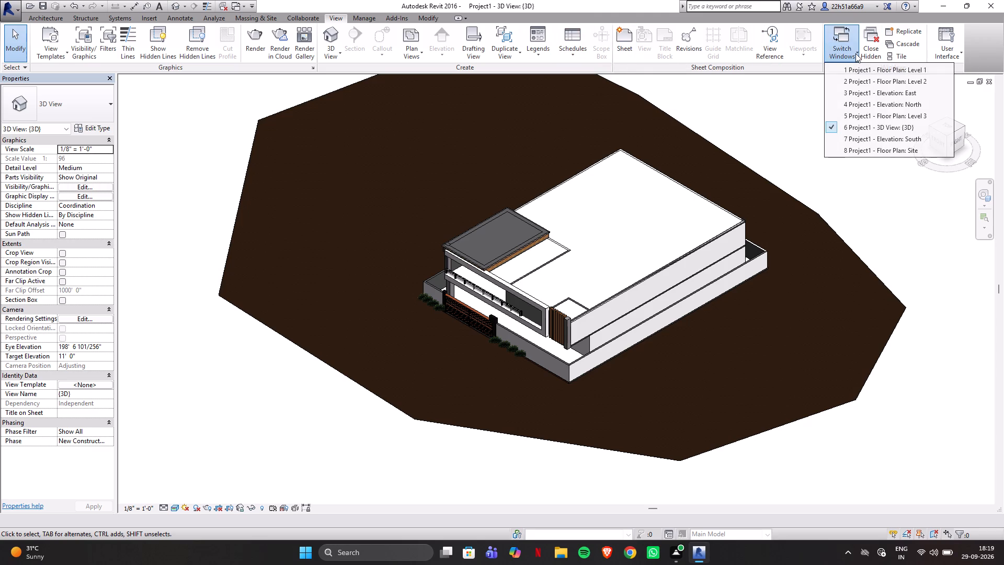
left_click(855, 53)
left_click(957, 55)
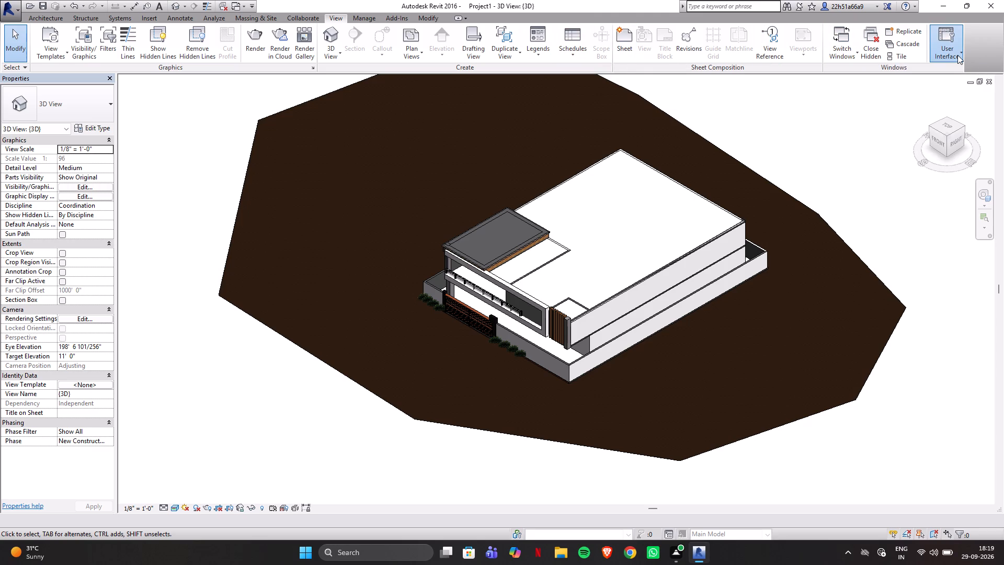
left_click(931, 92)
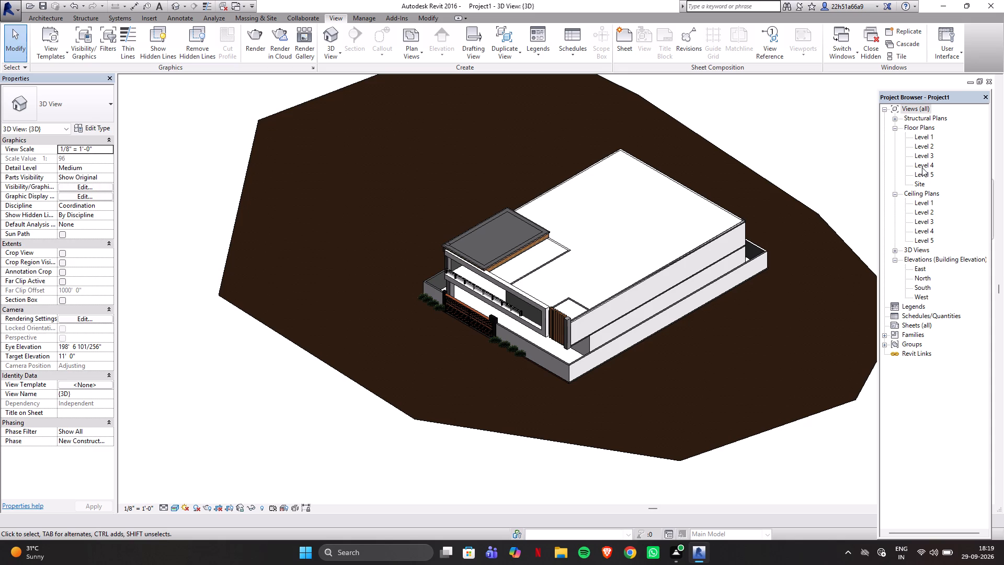
Place a perspective camera on the Level 2 floor plan, outside the front-left corner, aimed diagonally back into the house.
double_click(924, 146)
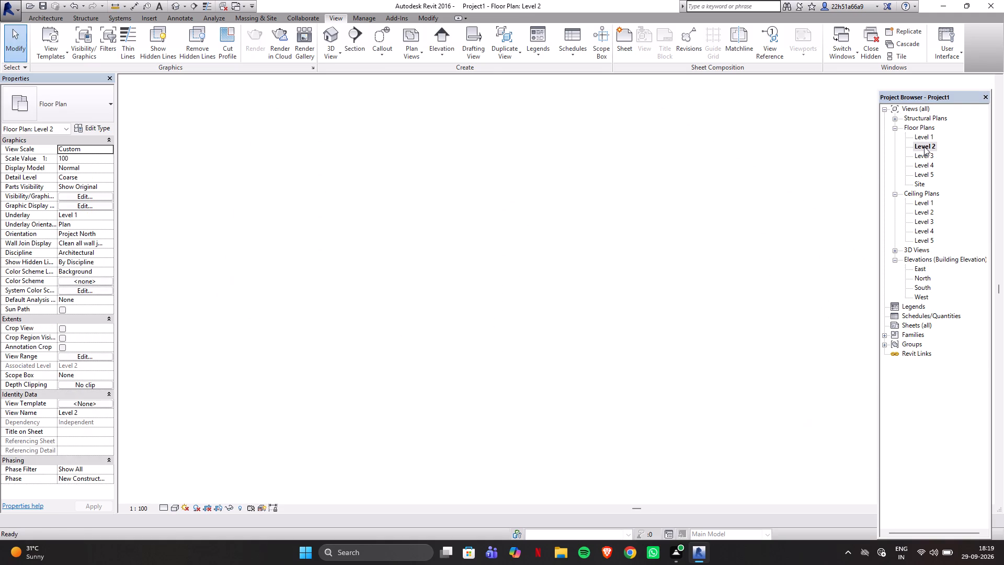
scroll(469, 230, "down", 6)
scroll(457, 310, "down", 1)
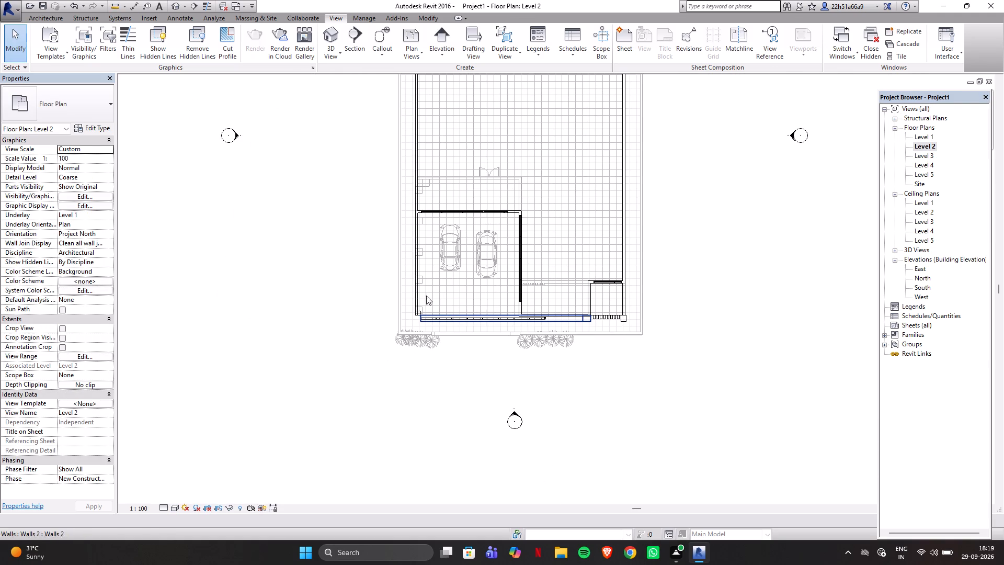
left_click(188, 5)
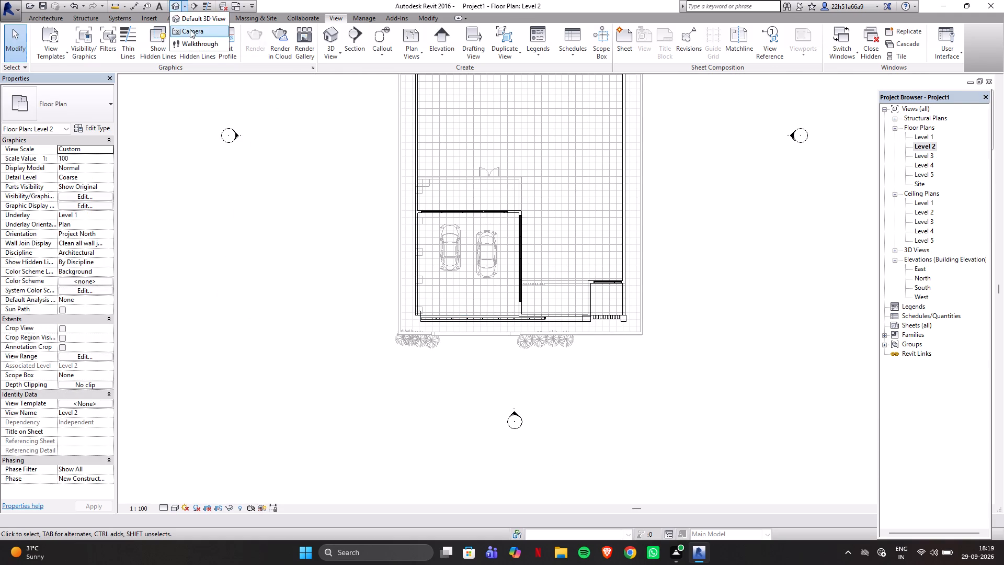
left_click(190, 29)
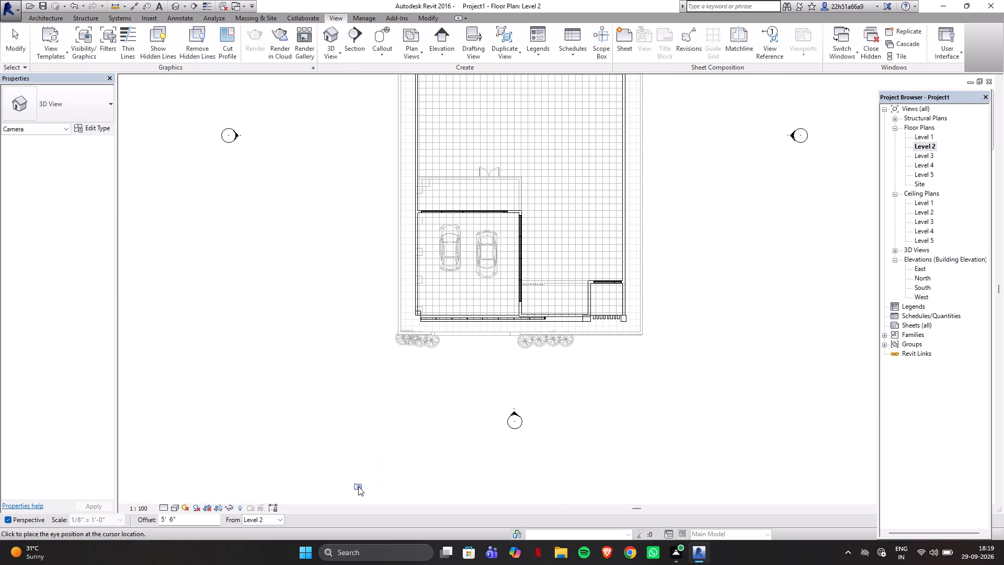
left_click(358, 487)
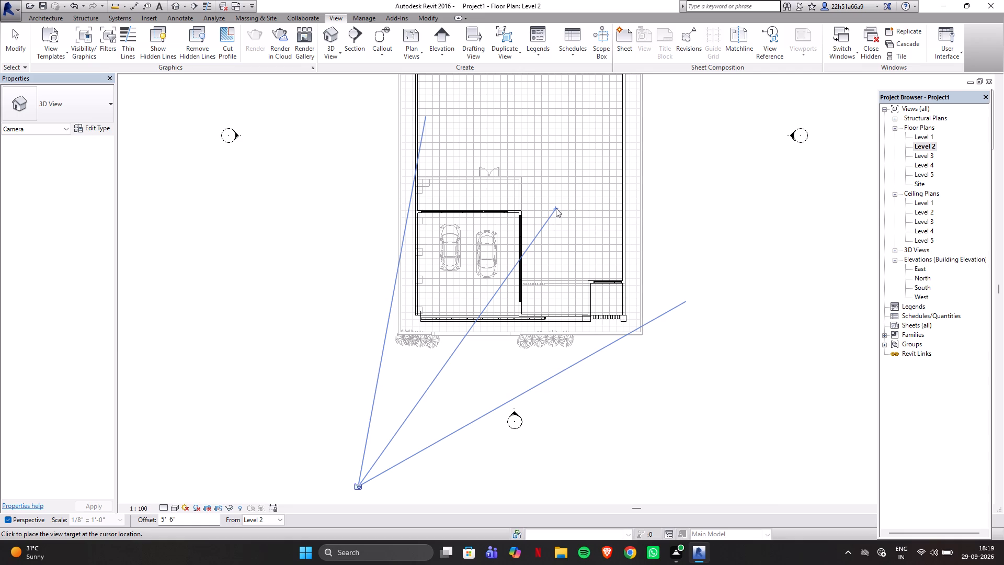
left_click(556, 208)
scroll(451, 255, "down", 4)
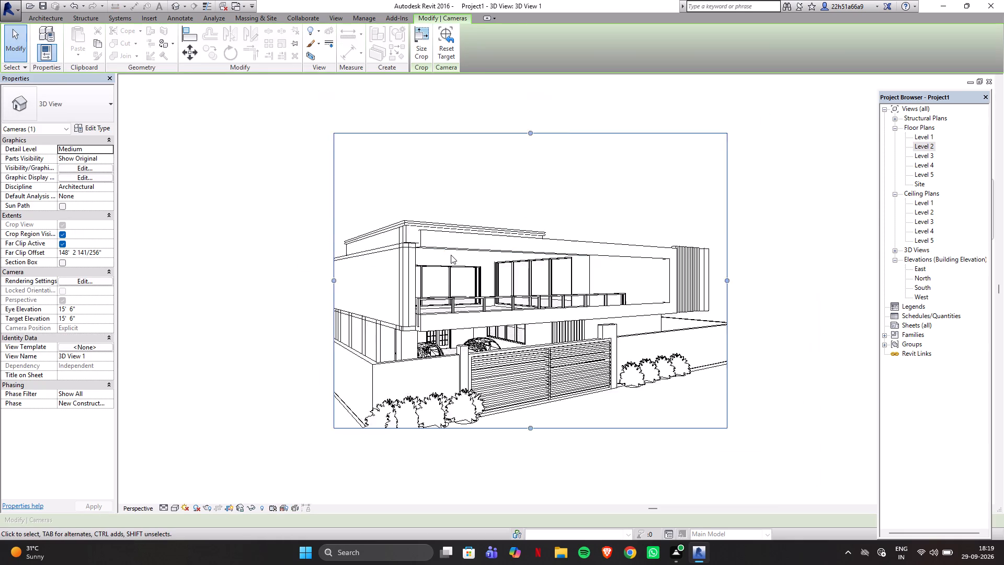
Extend the left edge of the camera view's crop region to include the whole side boundary wall.
left_click_drag(359, 273, 300, 283)
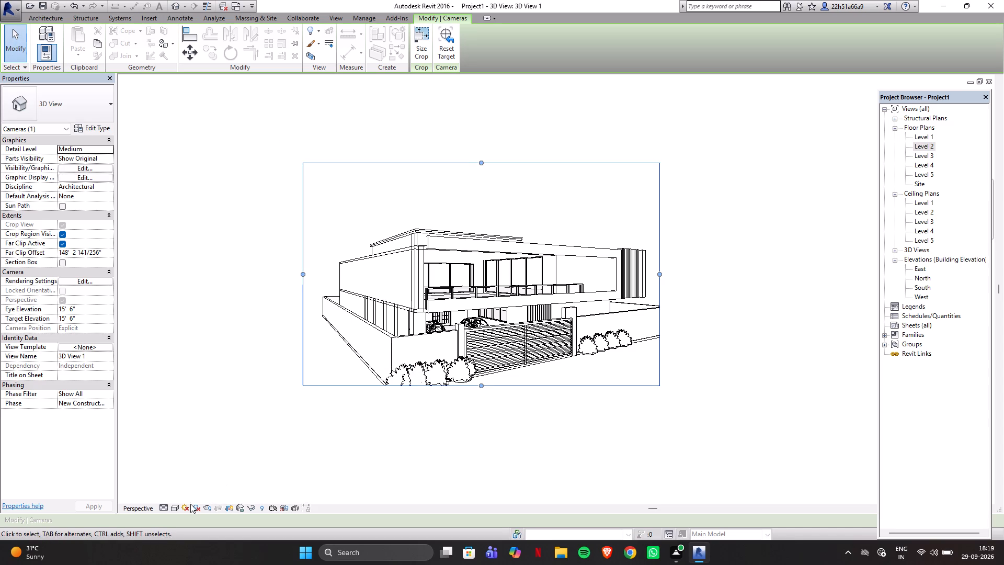
Set the camera view's visual style to Realistic.
left_click(173, 509)
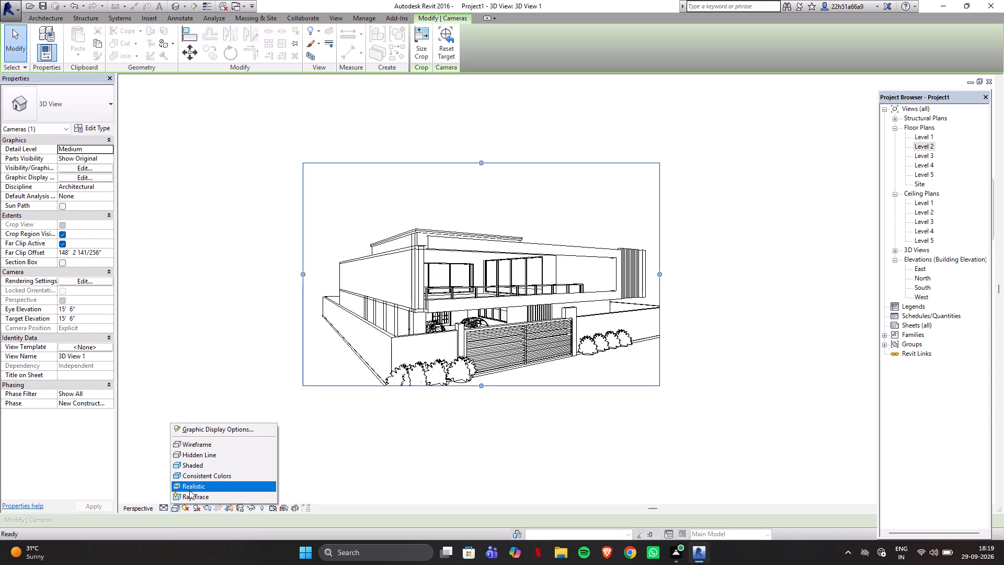
left_click(191, 487)
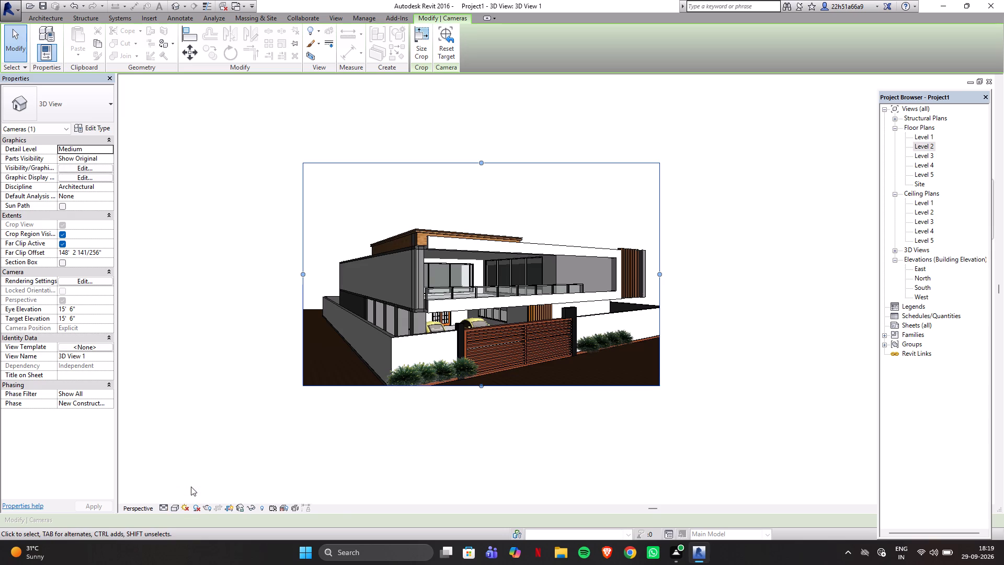
Extend the crop region's right and bottom edges to show the full front boundary wall and more ground in front.
left_click_drag(661, 276, 668, 276)
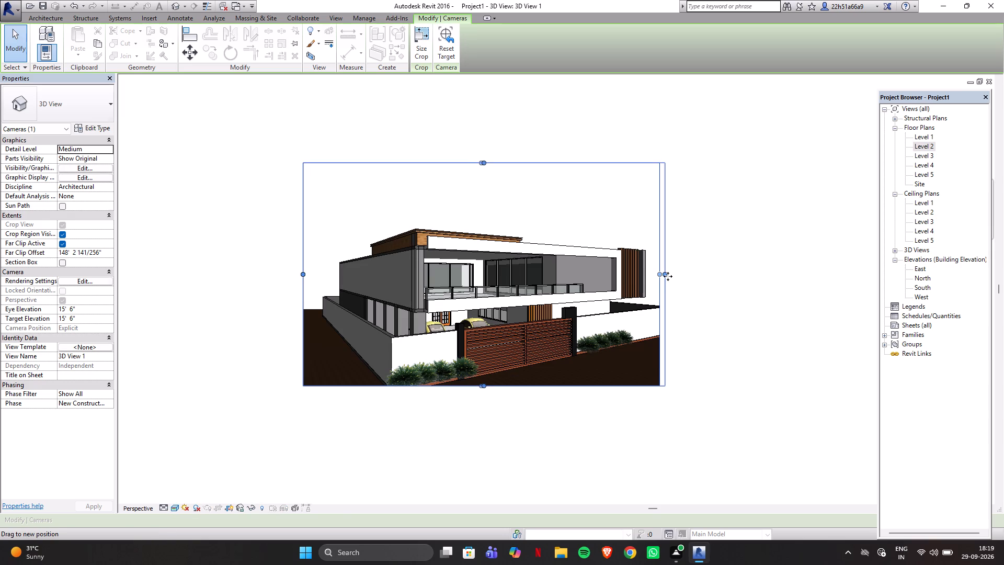
left_click_drag(668, 276, 679, 278)
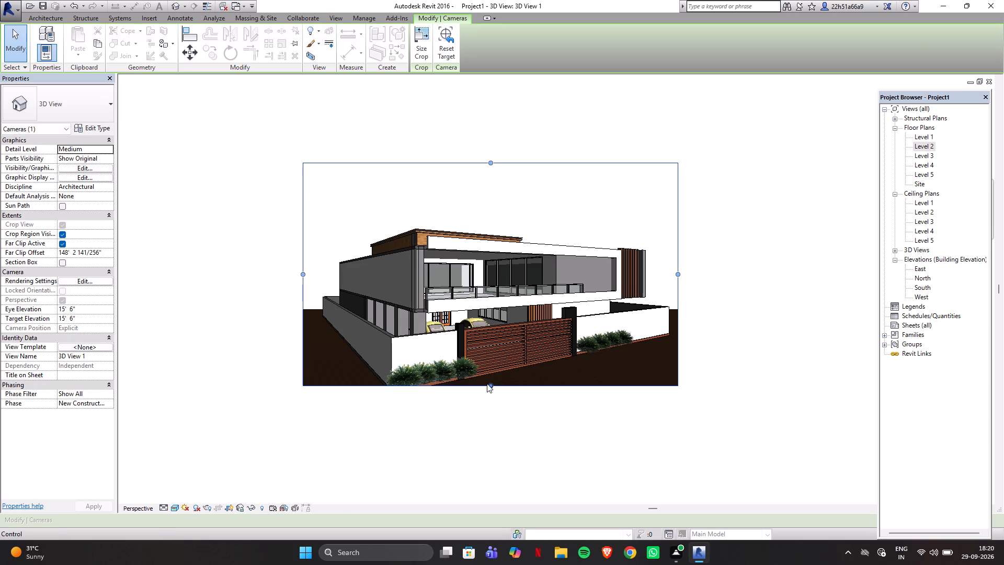
left_click_drag(489, 384, 492, 413)
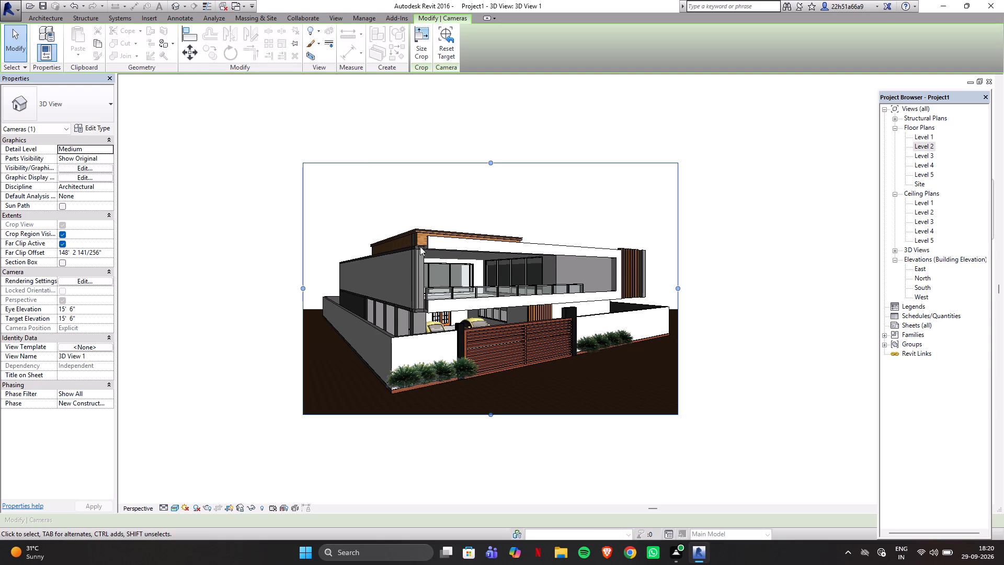
Render the camera view with NVIDIA mental ray at High quality, using the Exterior: Sun only lighting scheme.
left_click(150, 19)
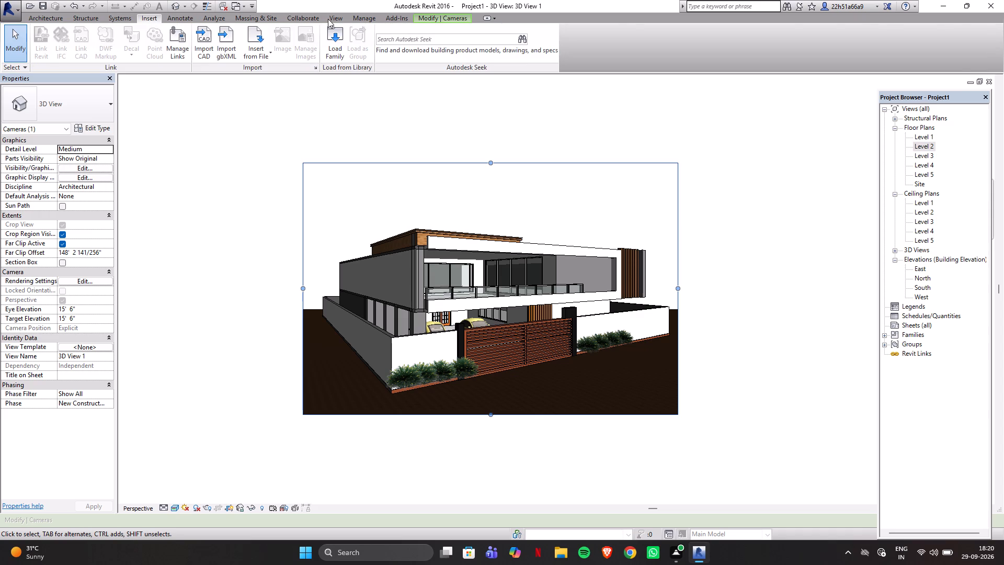
left_click(330, 19)
left_click(254, 44)
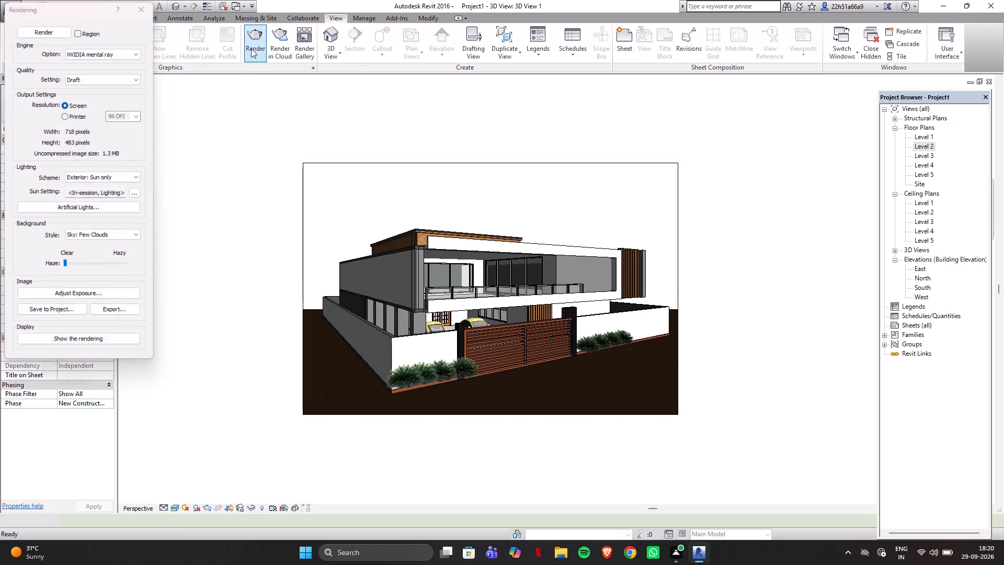
left_click(94, 52)
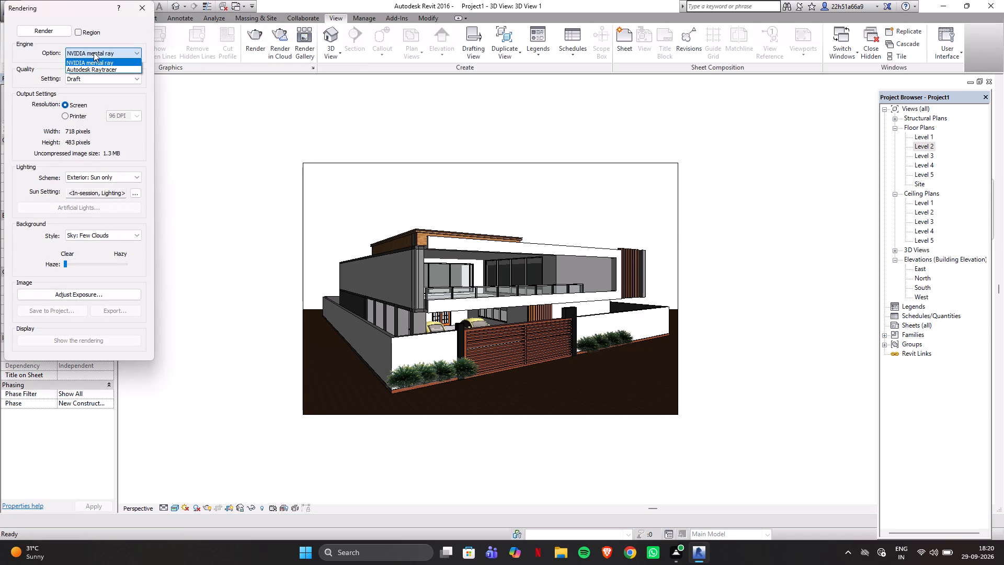
left_click(96, 53)
left_click(105, 78)
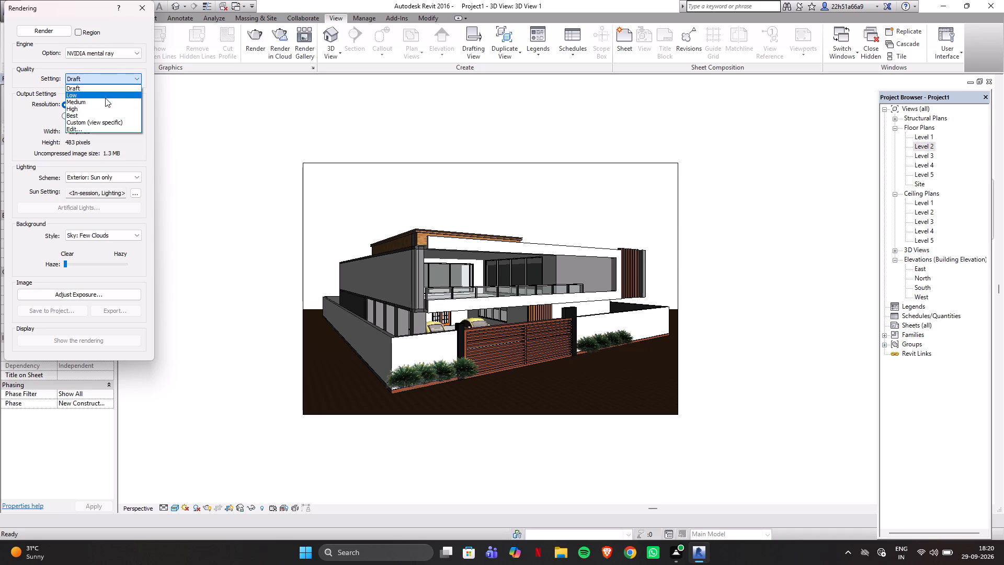
left_click(103, 109)
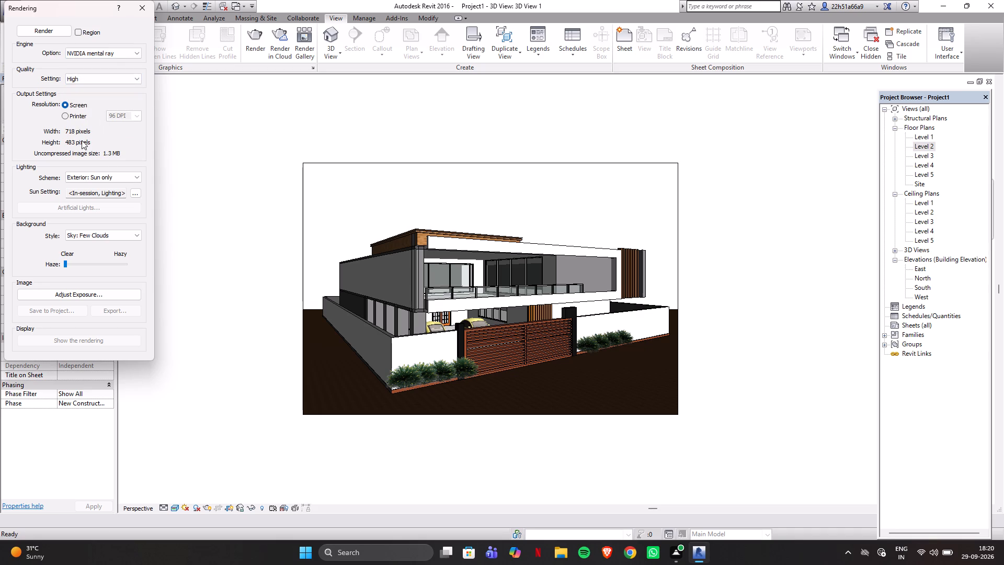
left_click(102, 178)
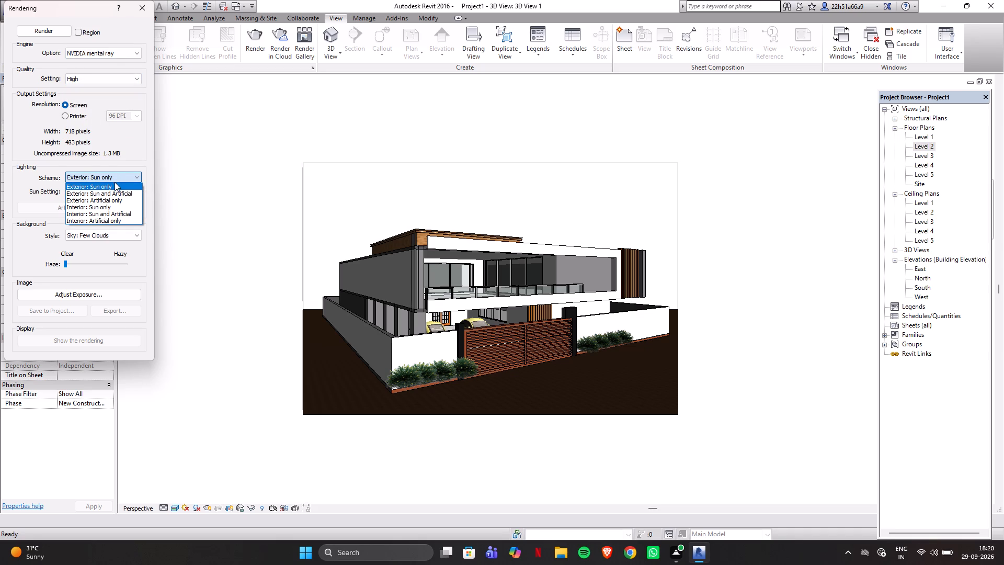
left_click(116, 185)
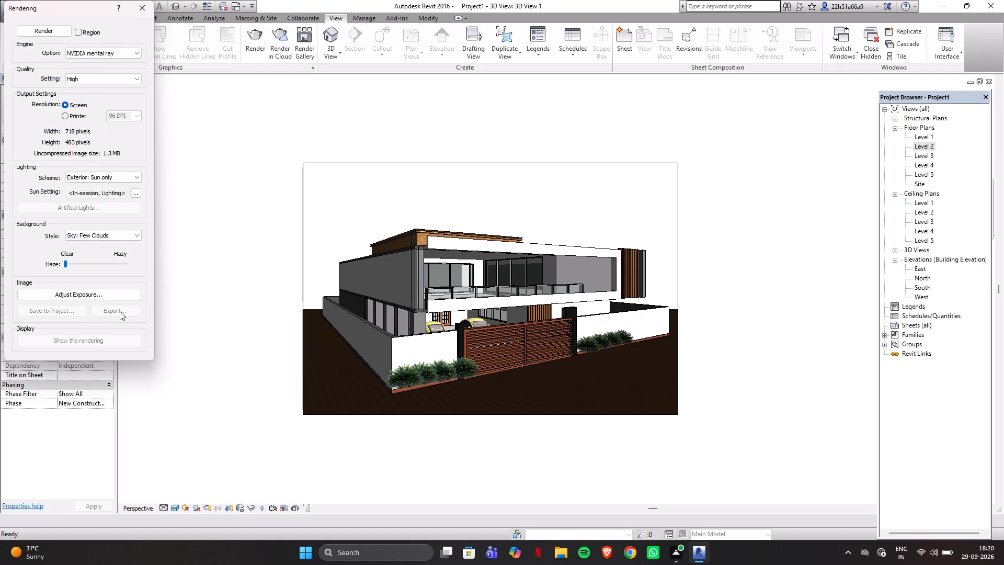
left_click(46, 32)
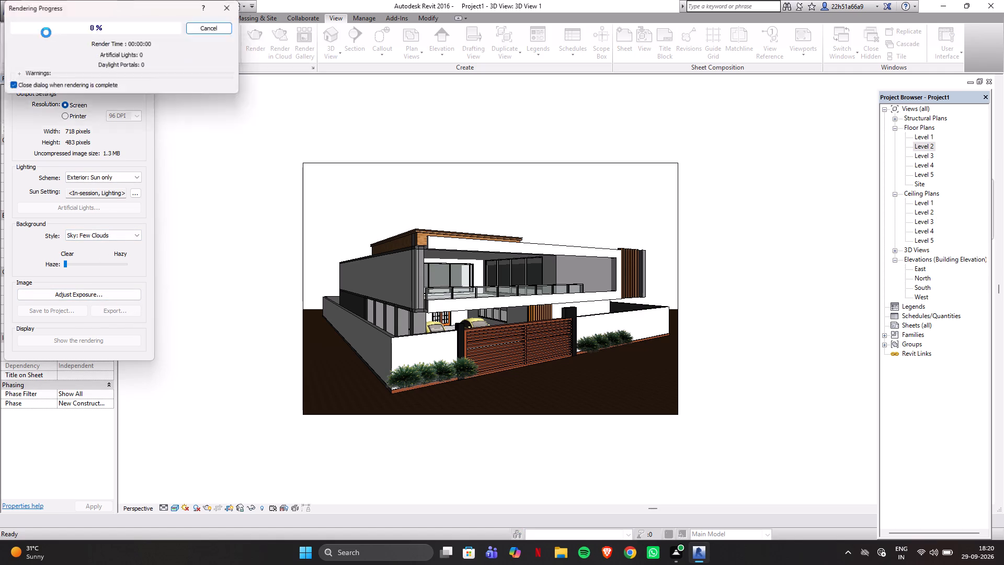
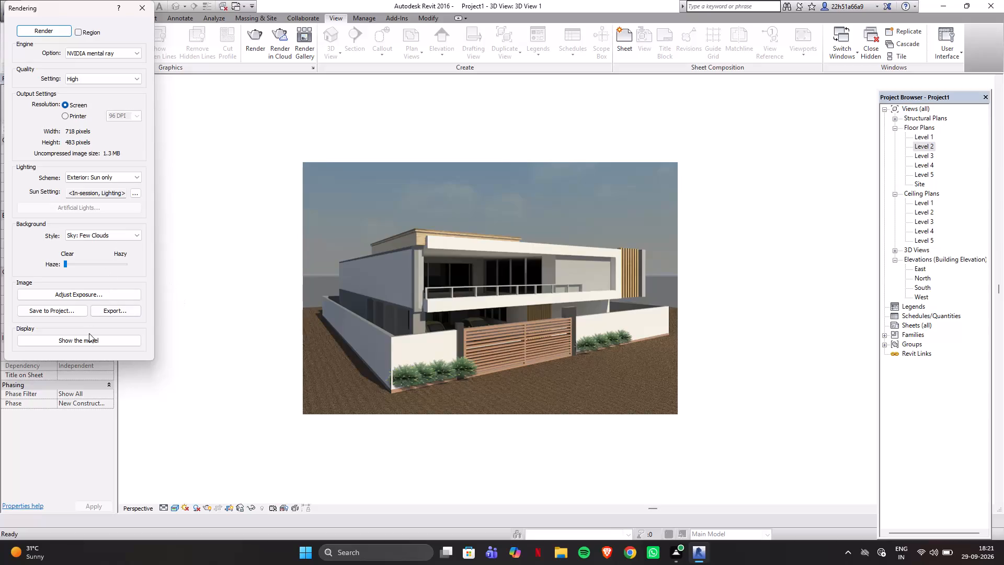
Export the rendering to the Desktop as a JPEG named "3D View 1 OF East facing house".
left_click(115, 306)
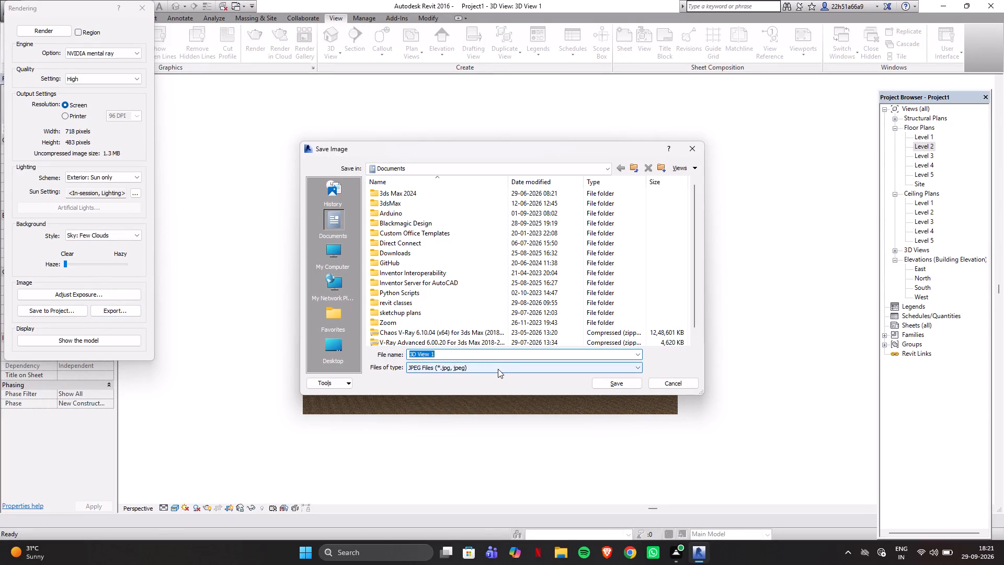
key("Right")
key("space")
type("O")
type("F E")
key("a")
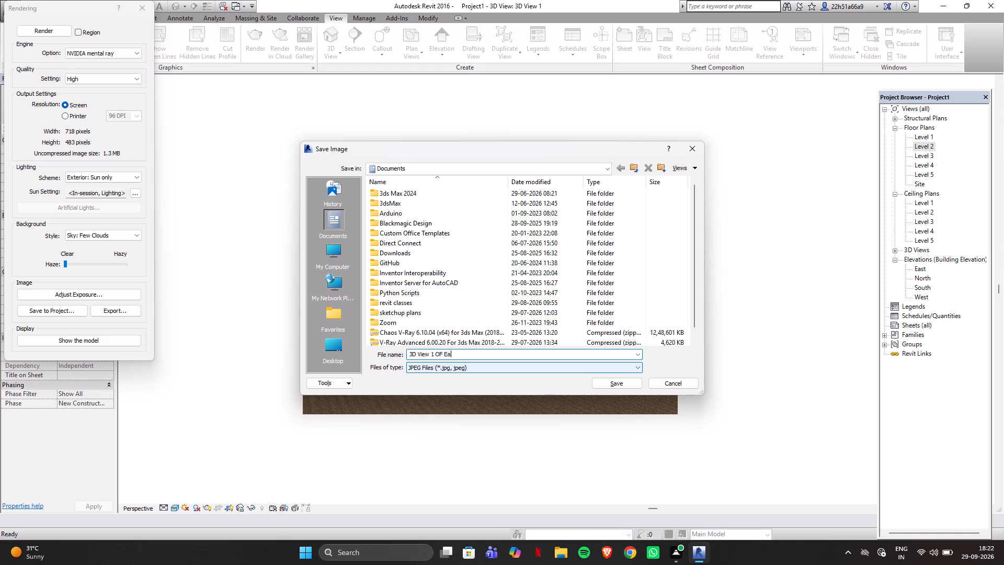
key("t")
key("BackSpace")
type("st facing house")
type("v")
key("space")
key("BackSpace")
key("BackSpace")
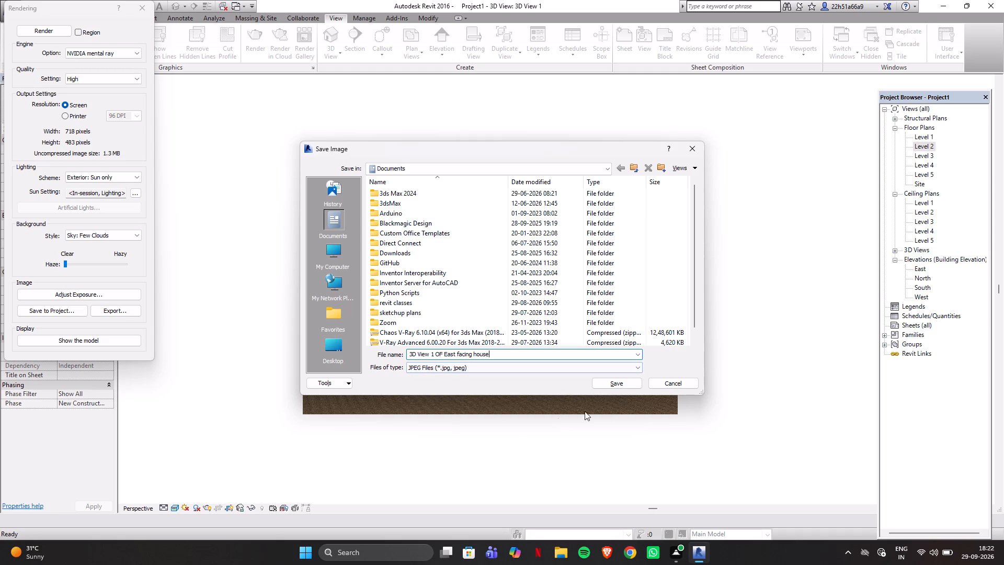
left_click(335, 349)
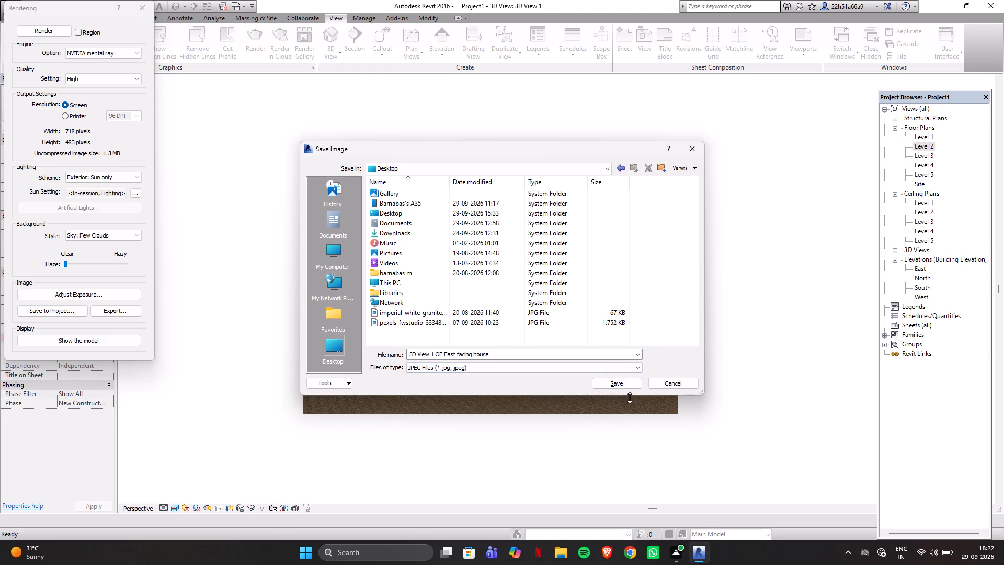
left_click(626, 385)
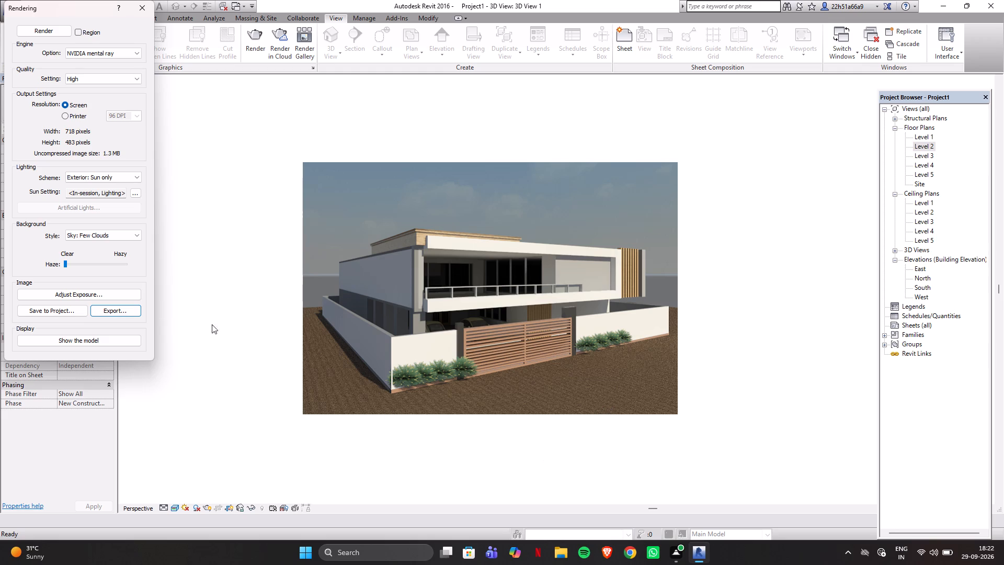
Save the rendering into the project under the suggested name 3D View 1_1 and leave the rendering settings.
left_click(59, 309)
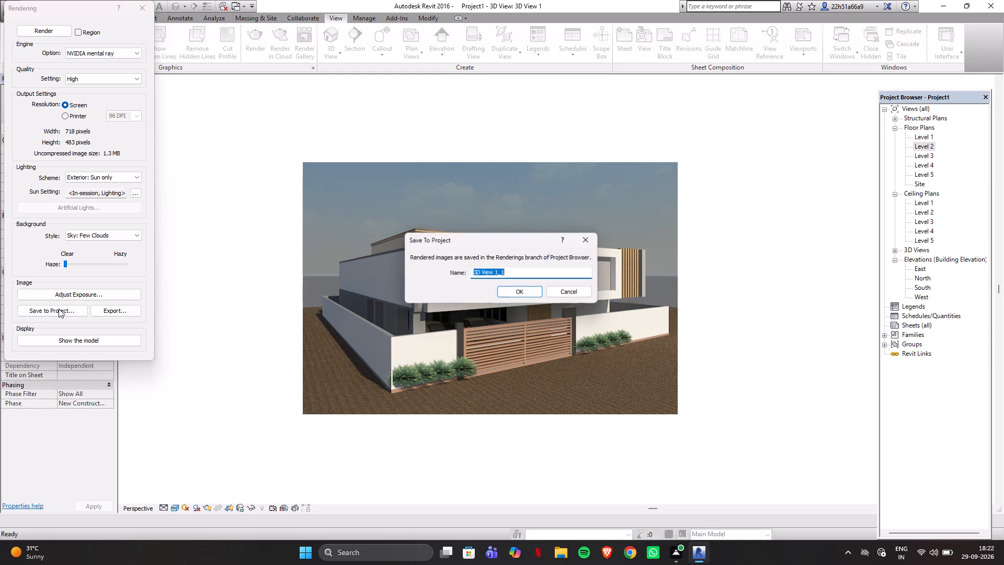
left_click(508, 292)
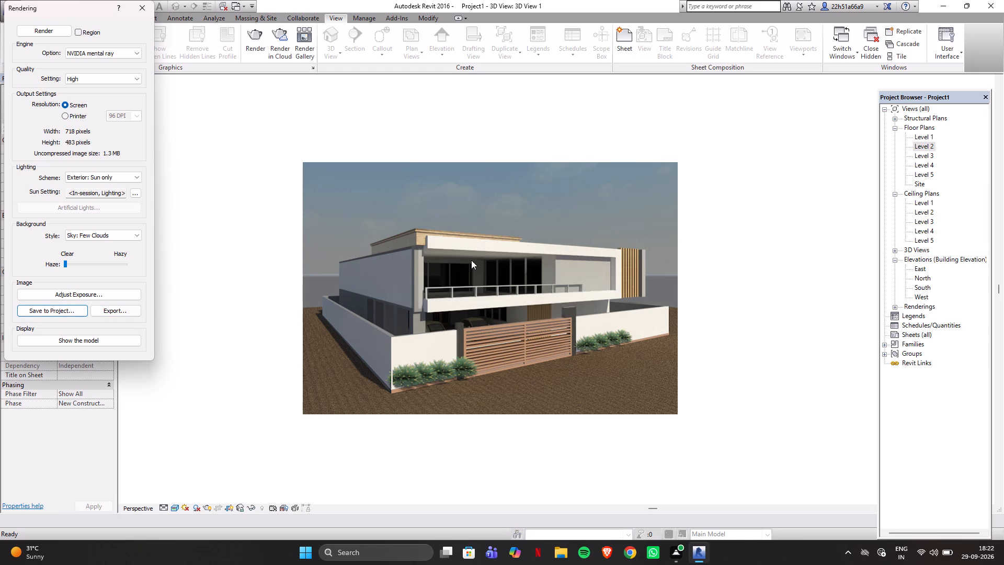
left_click(149, 12)
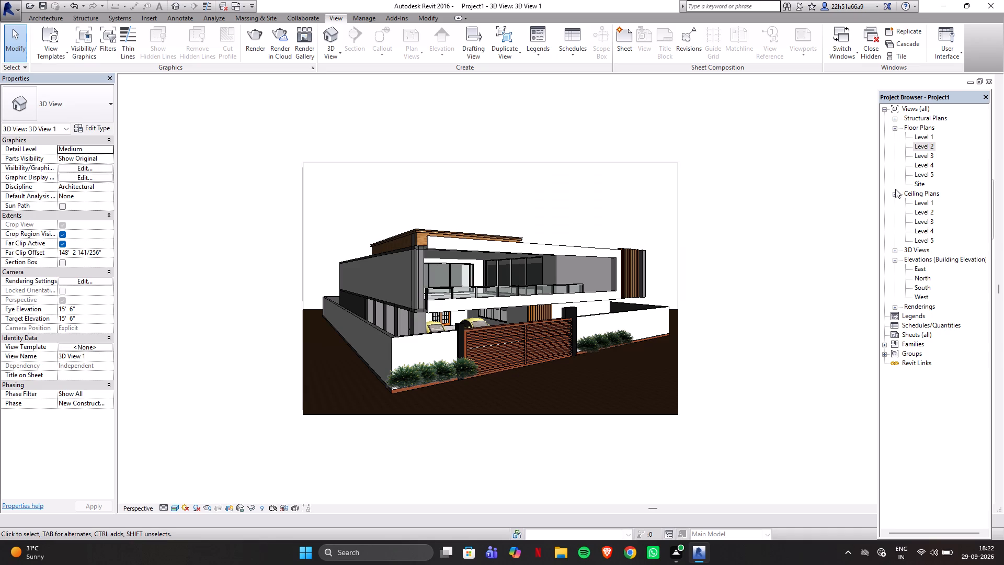
Place a second perspective camera on the Level 2 floor plan, outside the front-right corner, aimed at the car porch.
double_click(922, 146)
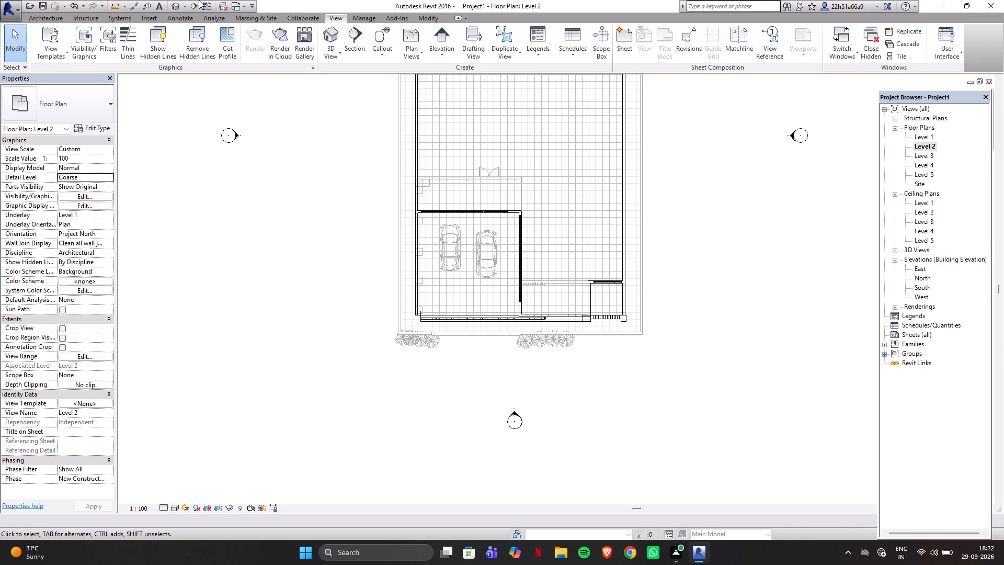
left_click(186, 8)
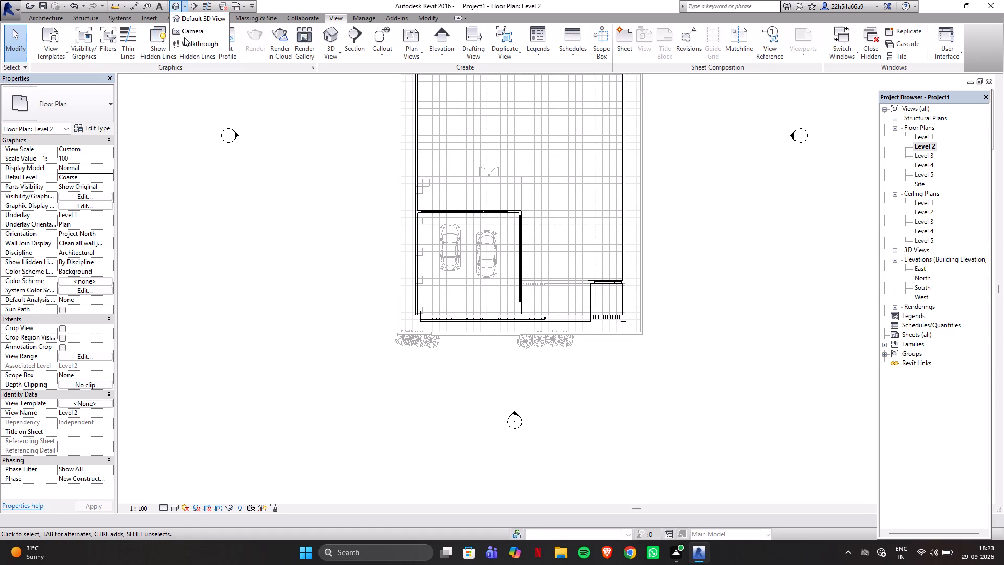
left_click(185, 29)
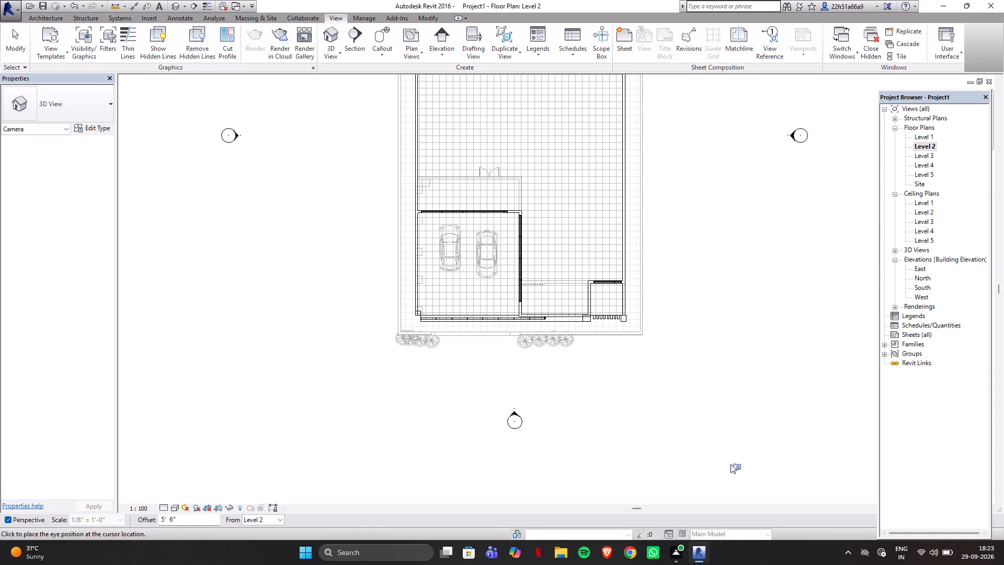
left_click_drag(671, 478, 663, 467)
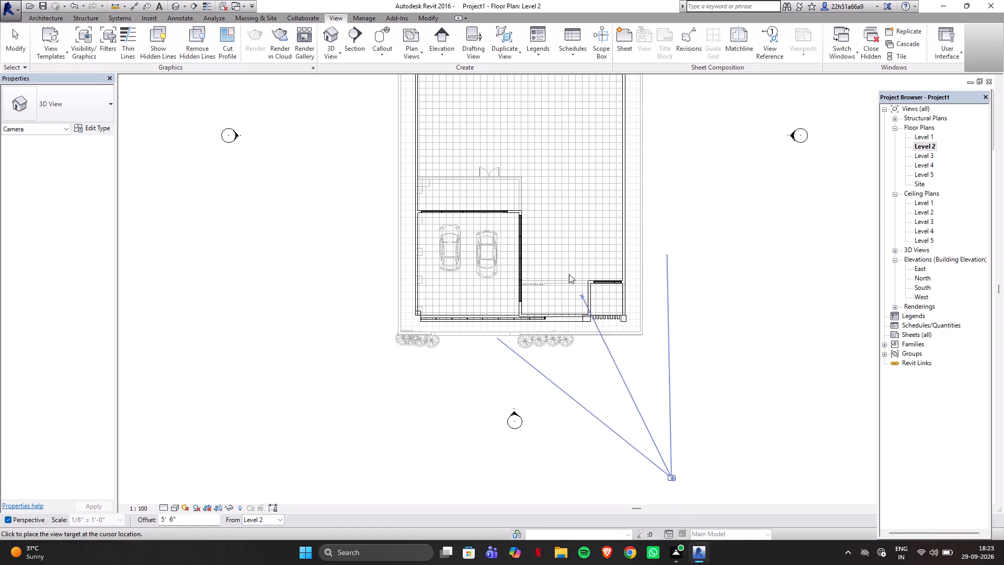
left_click(507, 239)
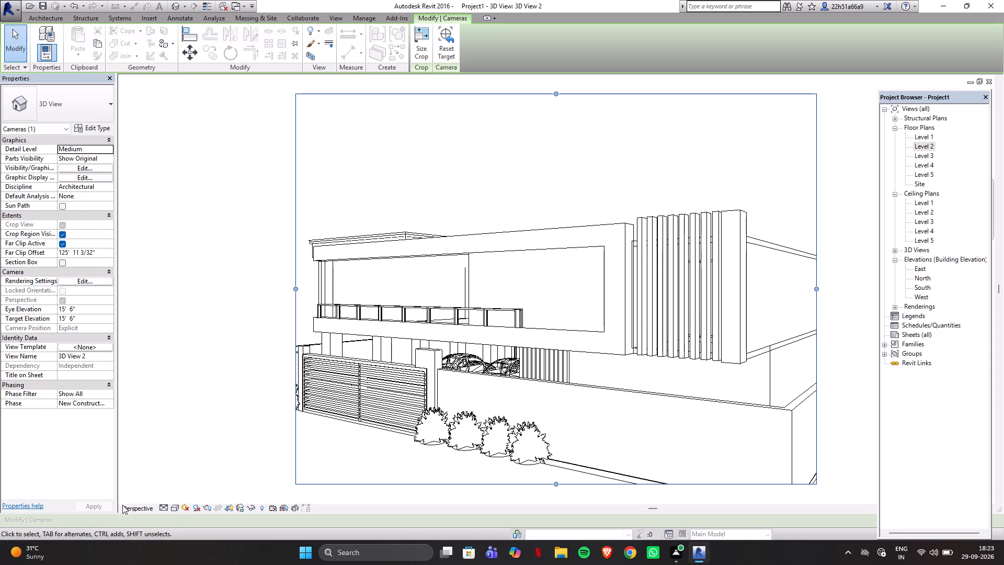
Set the new camera view's visual style to Realistic.
left_click(172, 504)
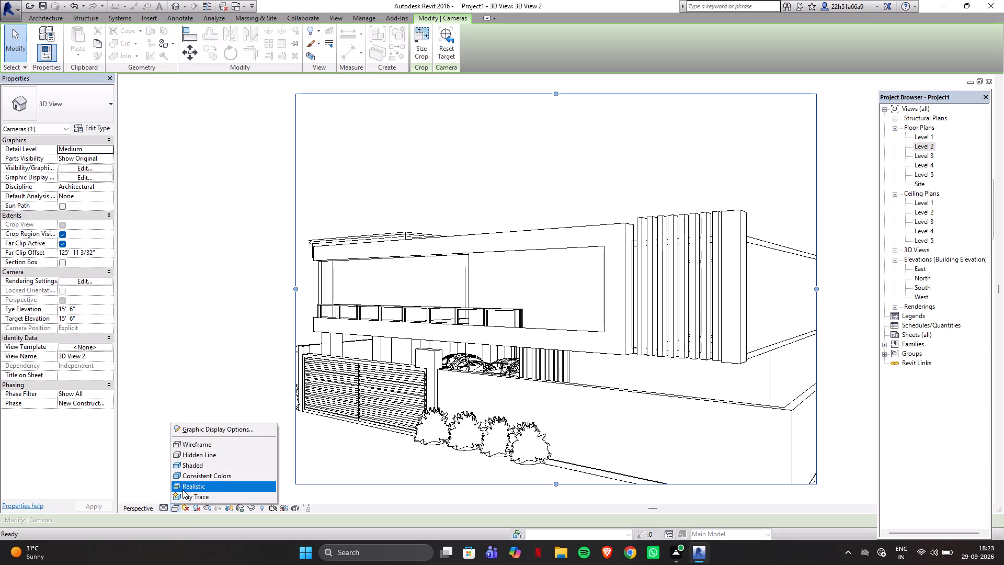
left_click(182, 490)
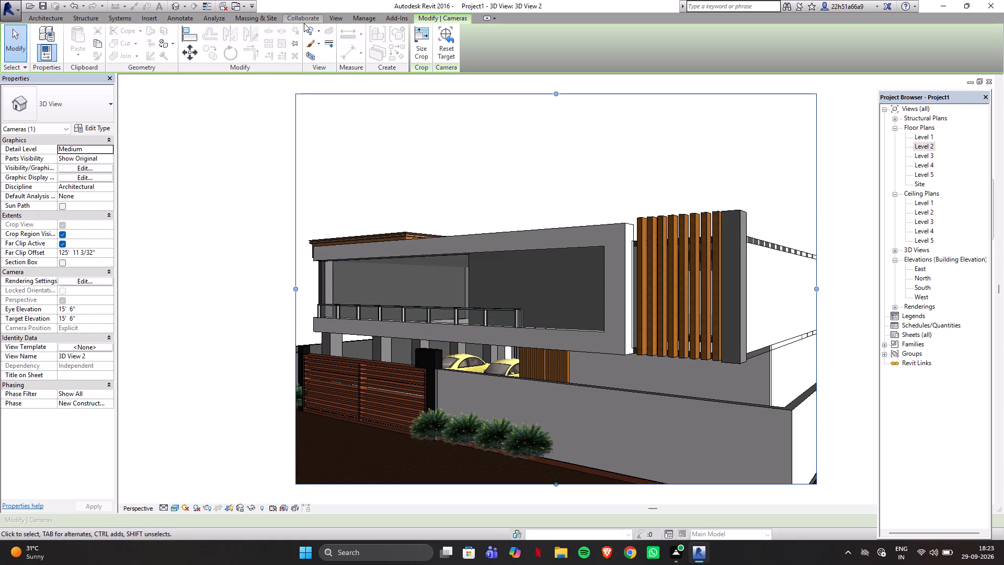
Render the second camera view with NVIDIA mental ray at High quality, using the Exterior: Sun only lighting scheme.
left_click(328, 17)
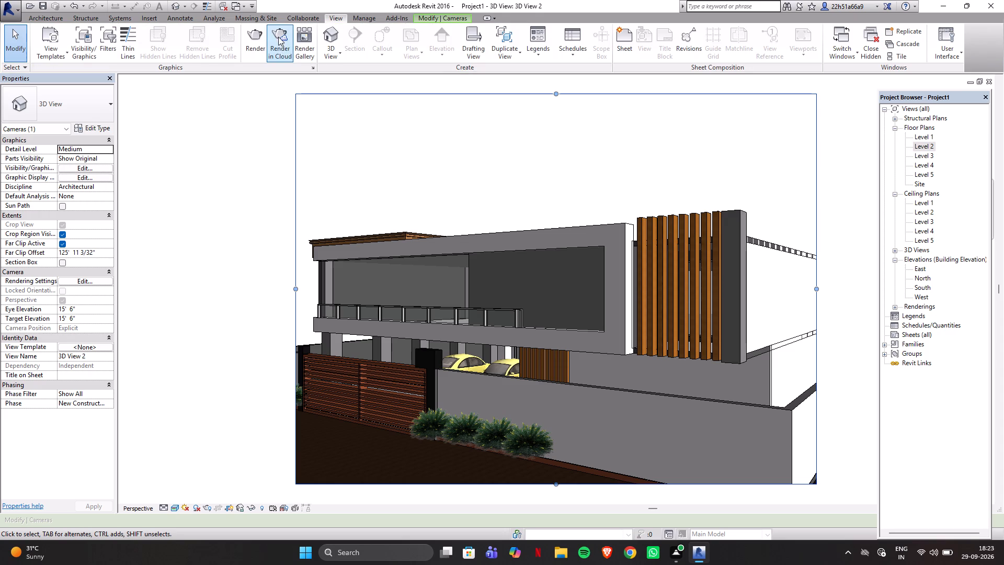
left_click(258, 40)
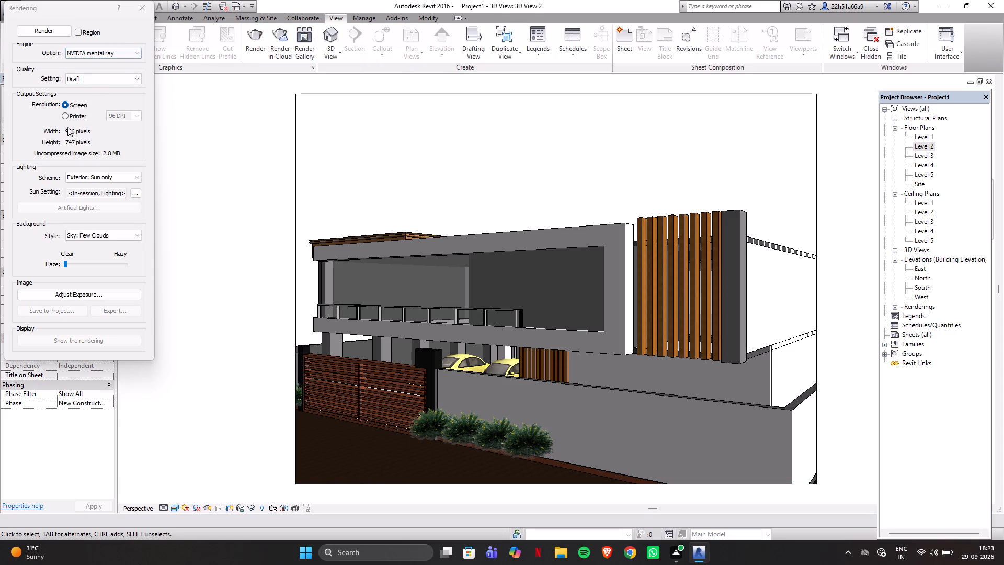
left_click(107, 74)
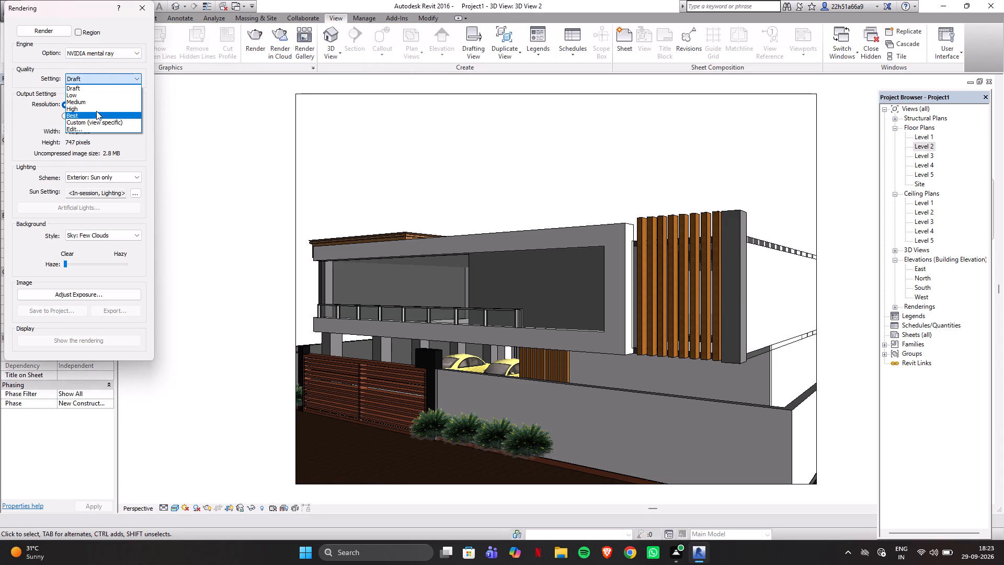
left_click(96, 110)
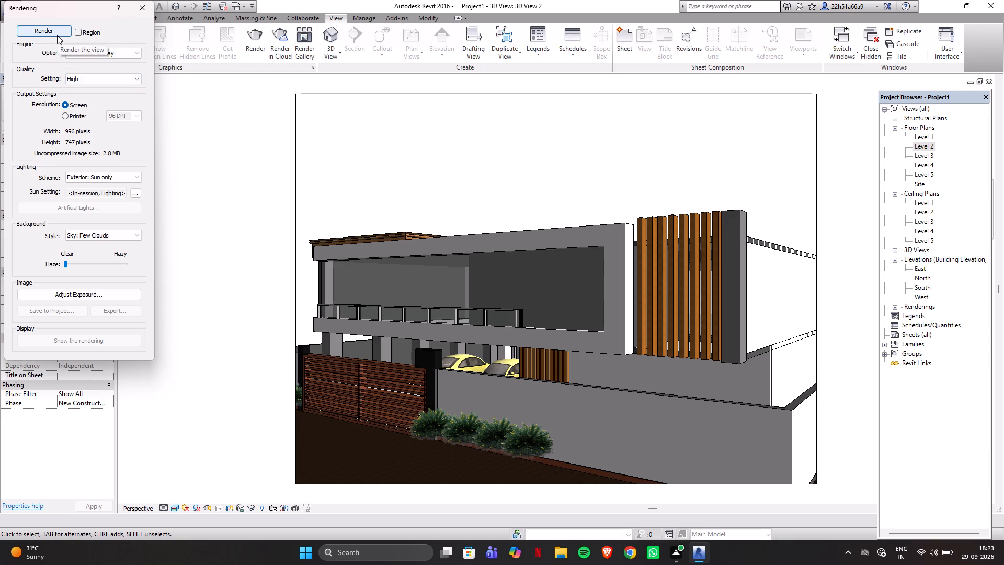
left_click(57, 35)
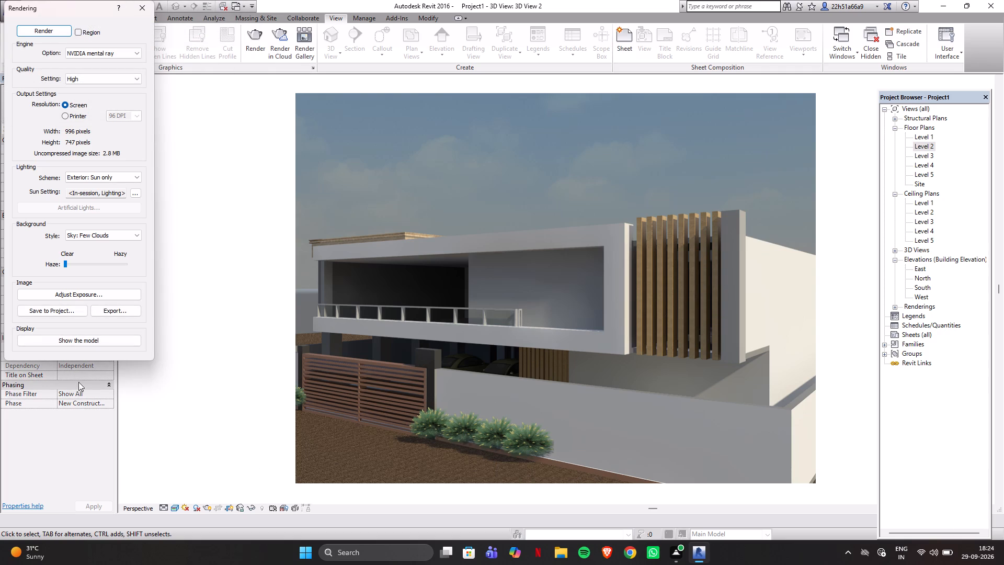
Export the second rendering to the Desktop as a JPEG named "3D View 2 of east facing house".
left_click(132, 309)
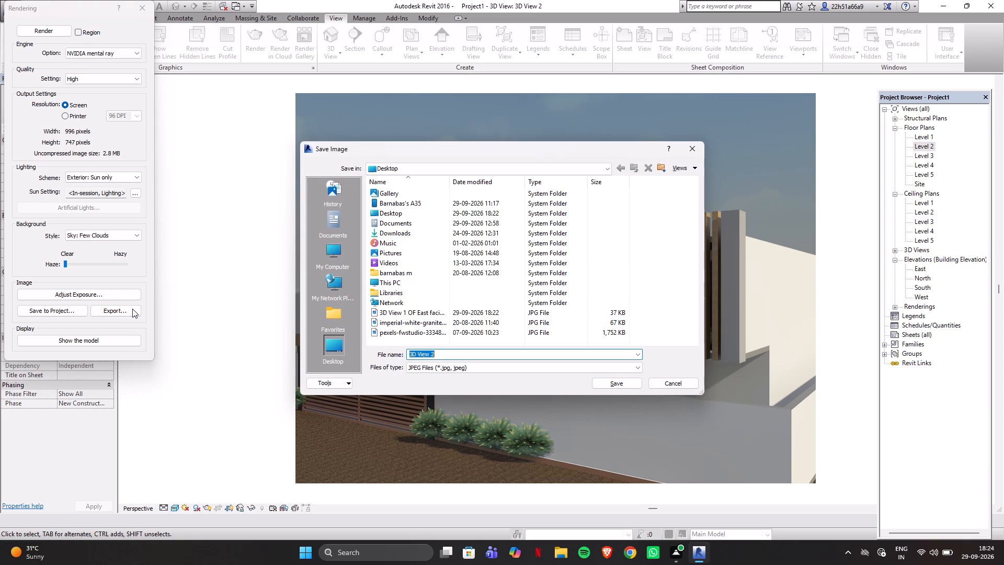
key("Right")
key("space")
key("o")
type("f")
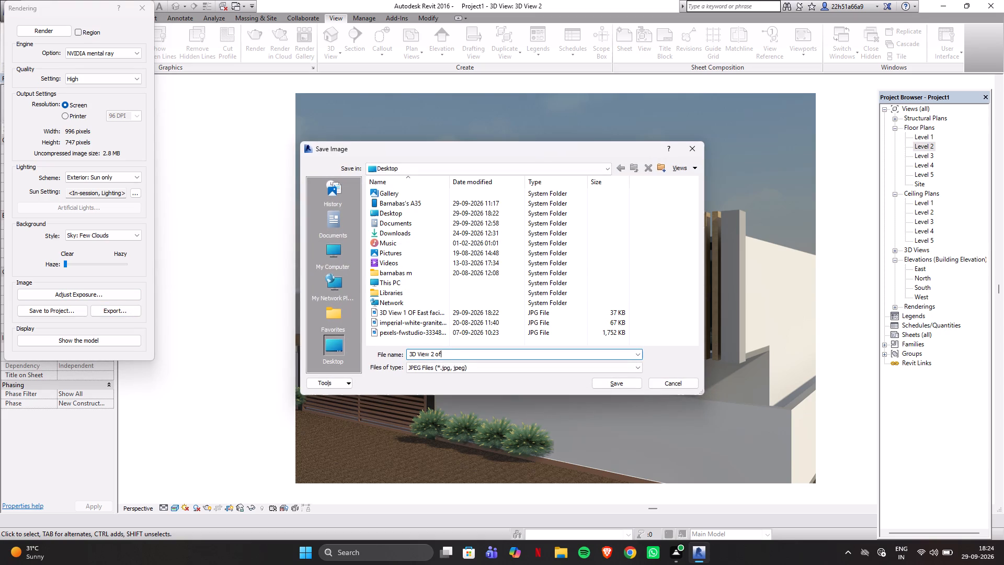
key("space")
type("eas")
type("t fs")
key("BackSpace")
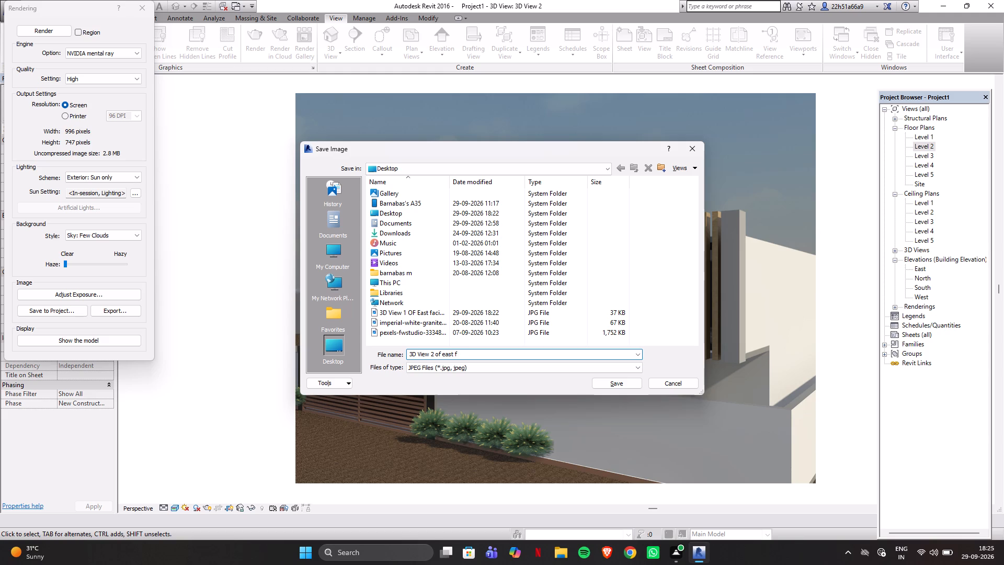
type("acing house")
key("Return")
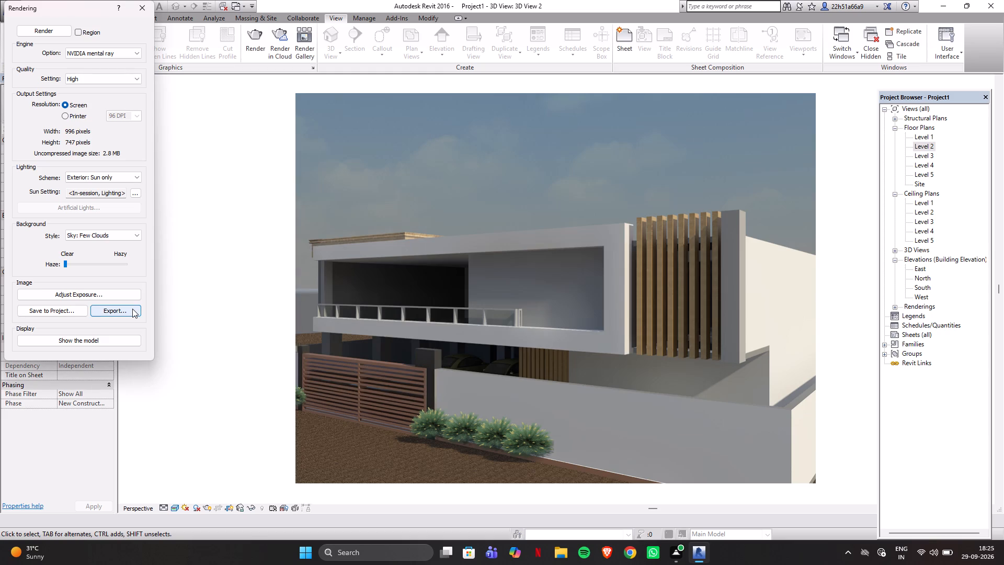
Save the second rendering into the project under the suggested name 3D View 2_1 and leave the rendering settings.
left_click(74, 315)
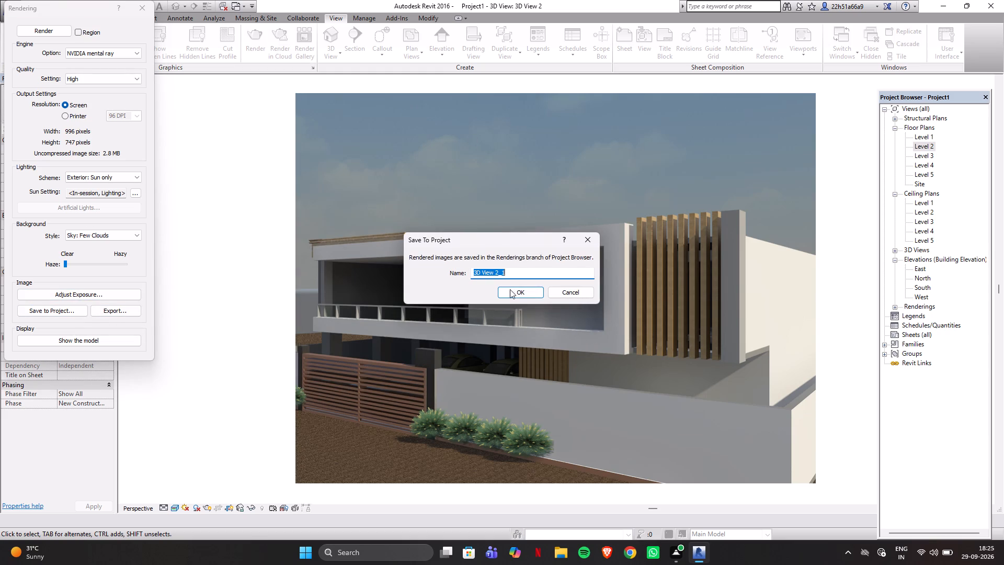
left_click(535, 295)
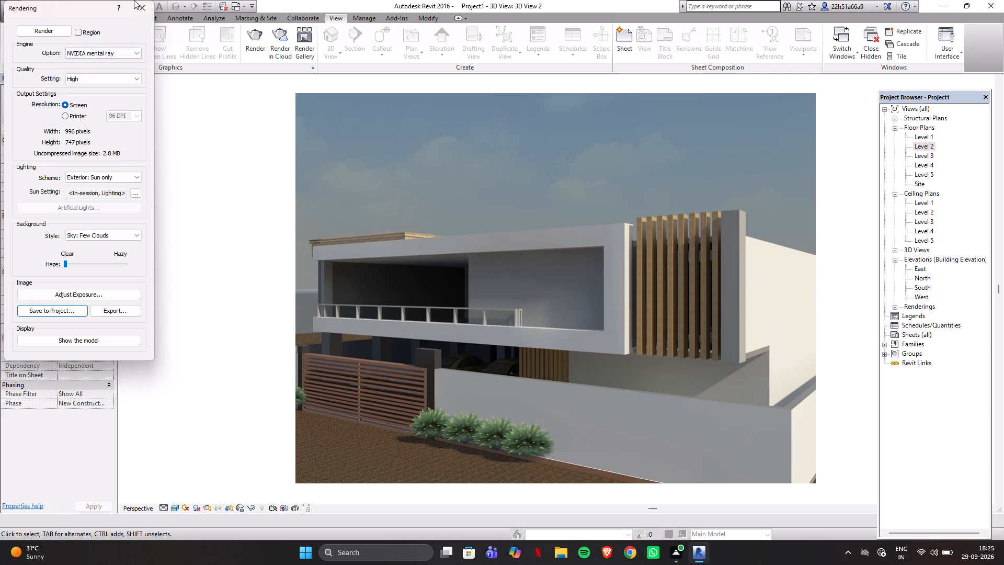
left_click(150, 9)
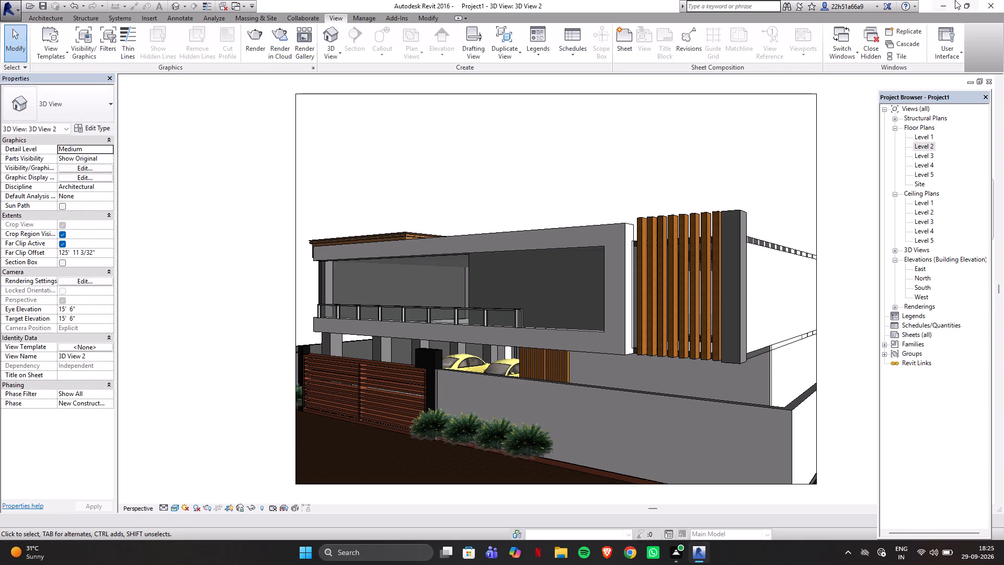
Close the program, saving the project to the Desktop as the project file Project1.
left_click(1000, 0)
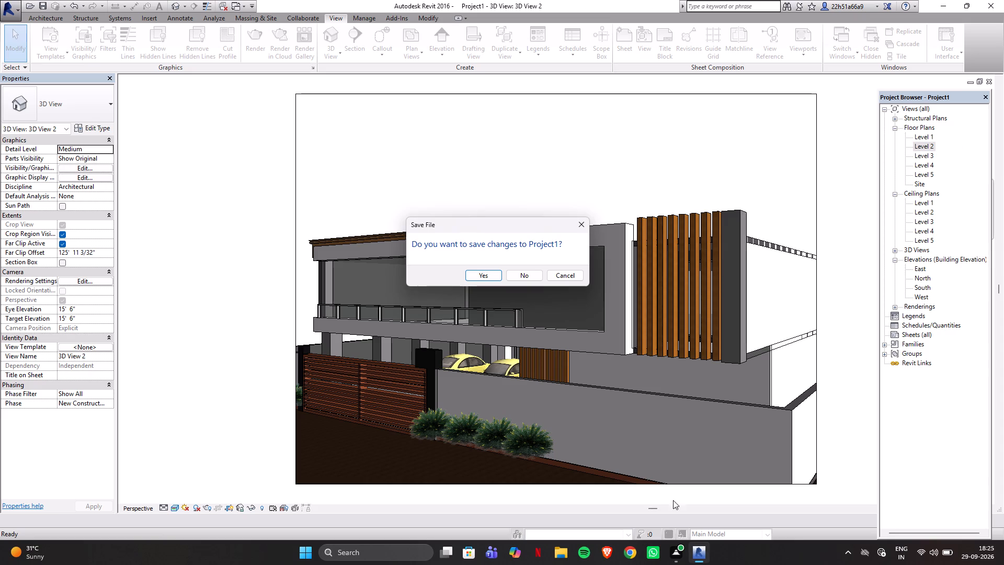
left_click(478, 276)
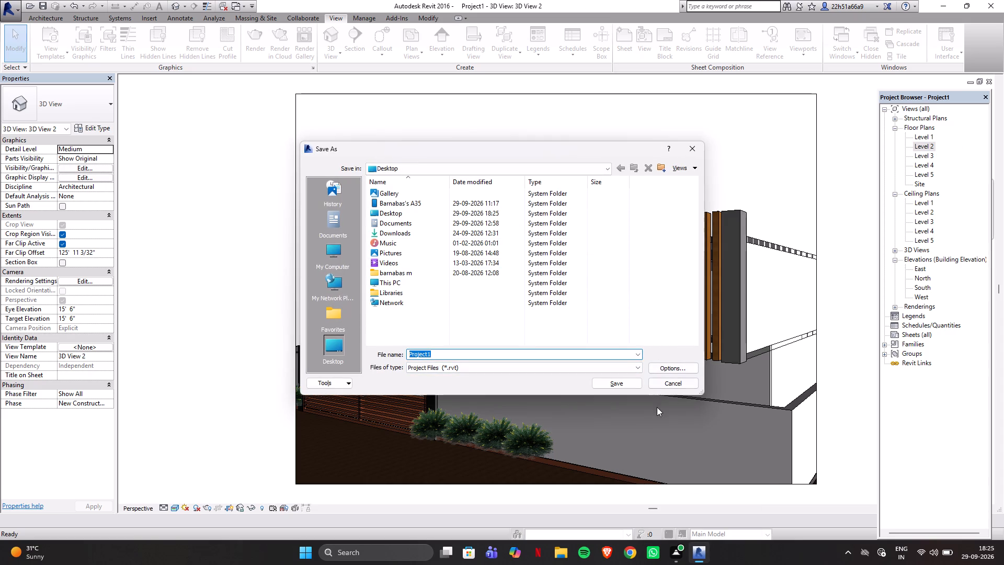
left_click(640, 382)
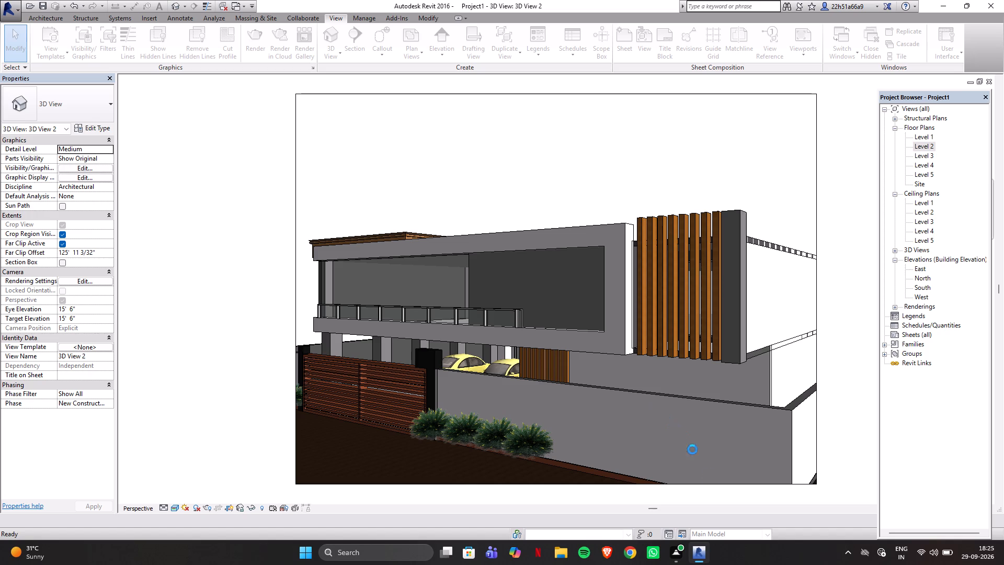